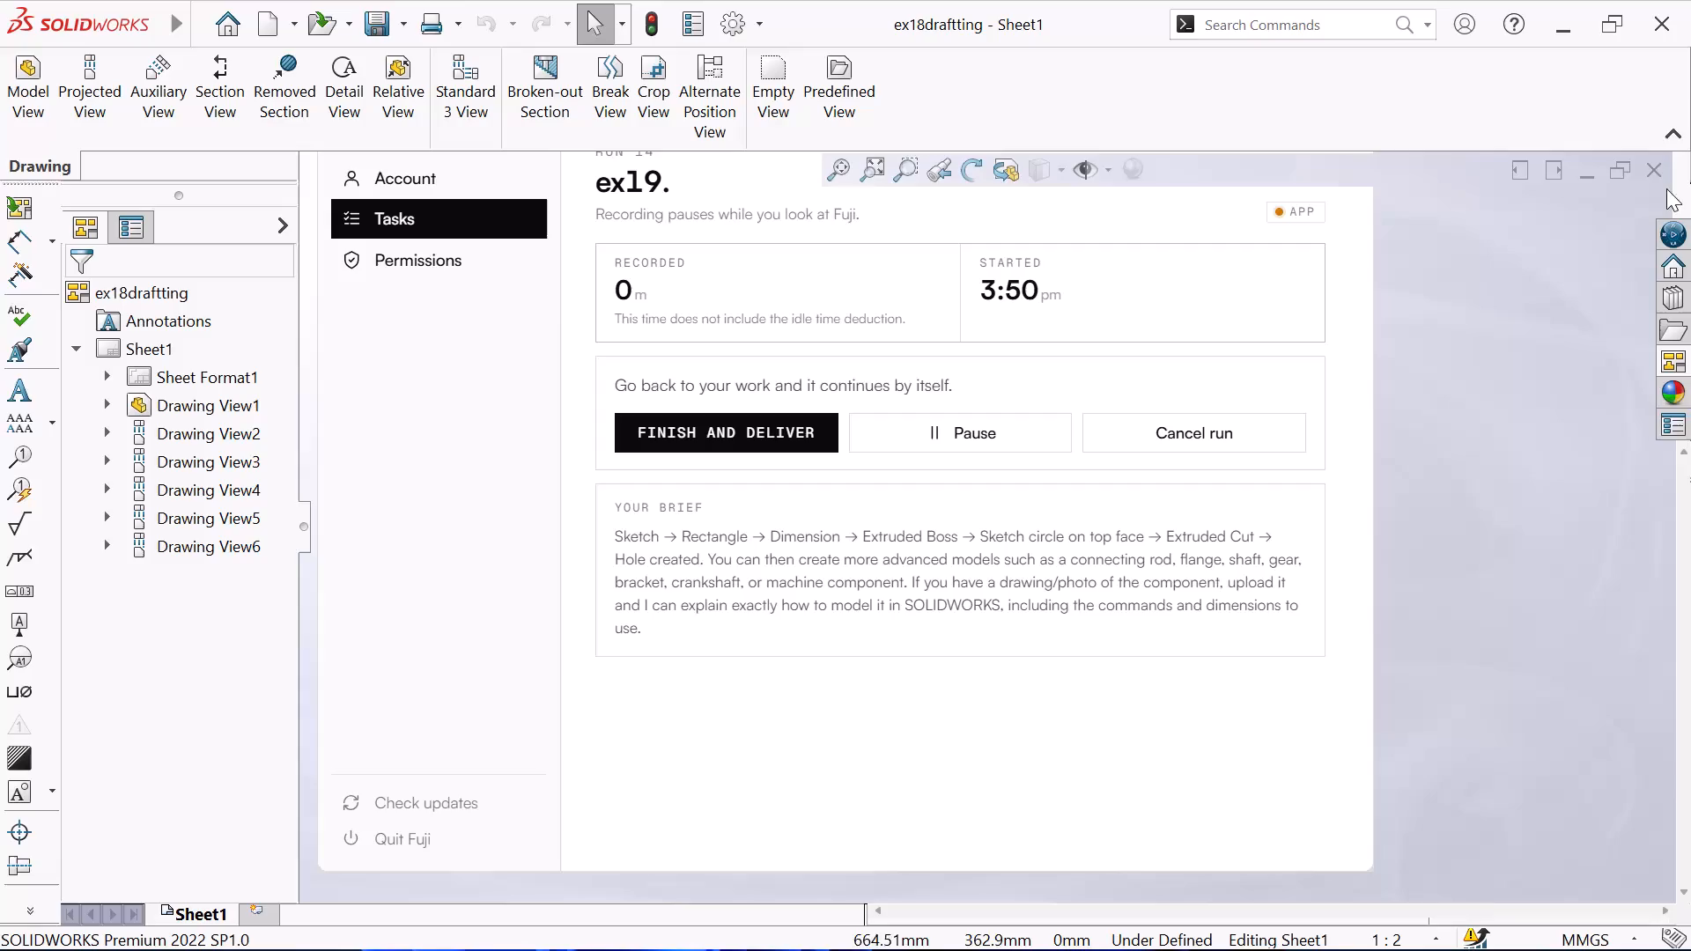
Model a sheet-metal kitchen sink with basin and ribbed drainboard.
Close the ex18draftting drawing and the ex18 part.
click(1429, 297)
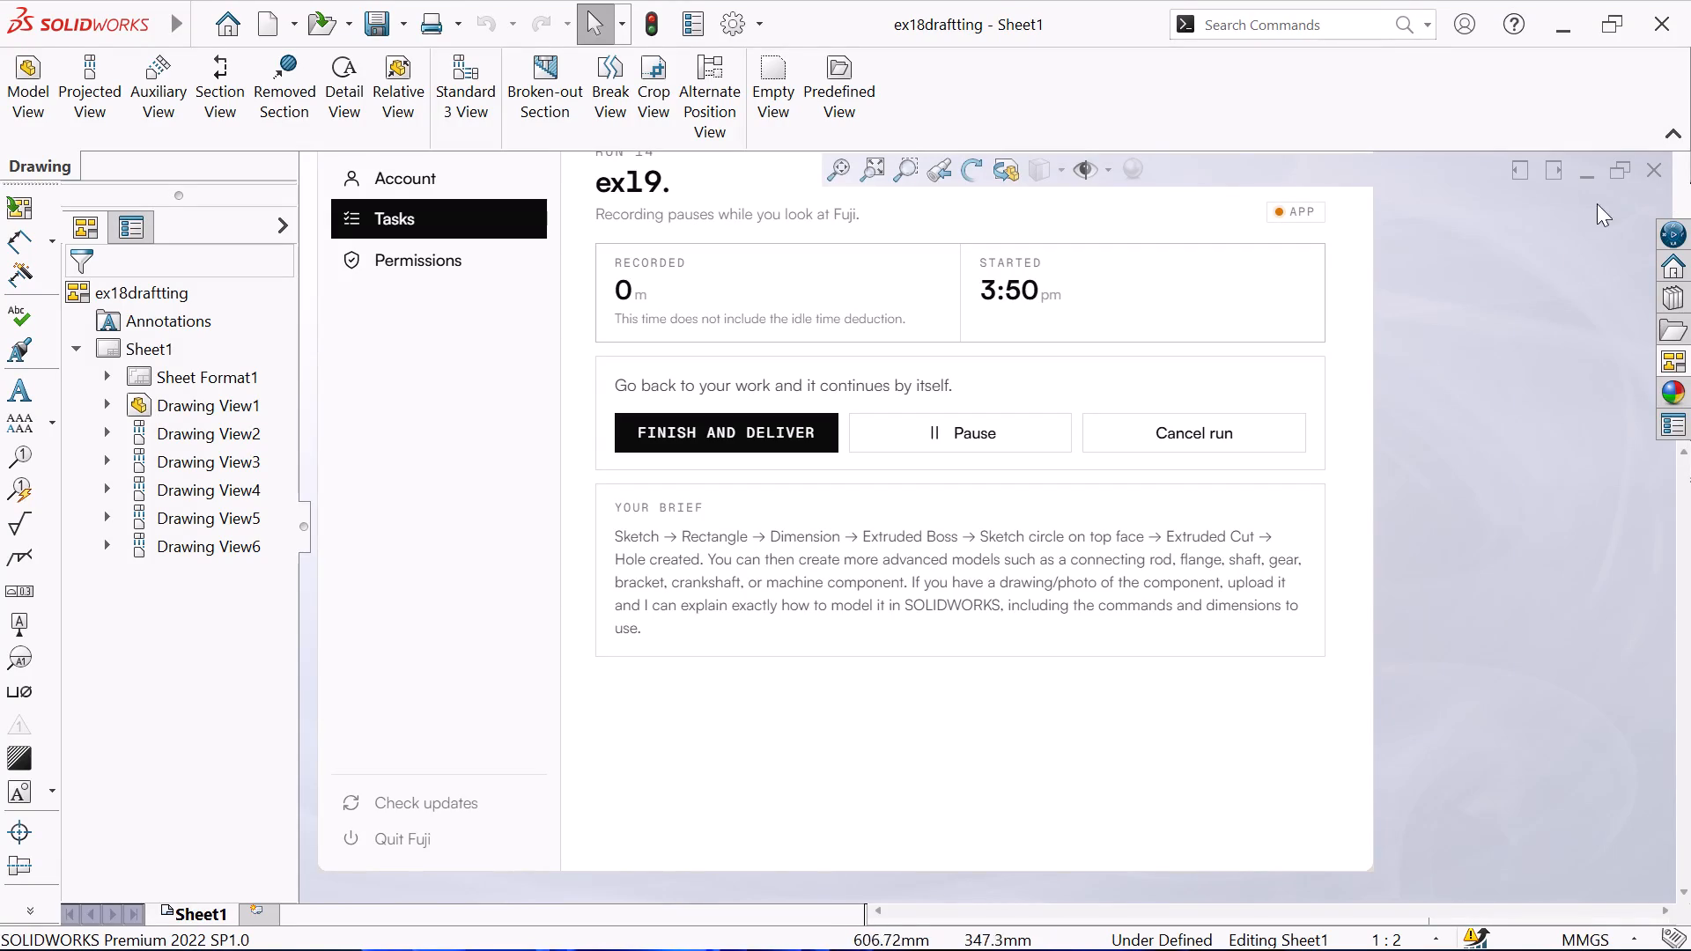
click(1652, 173)
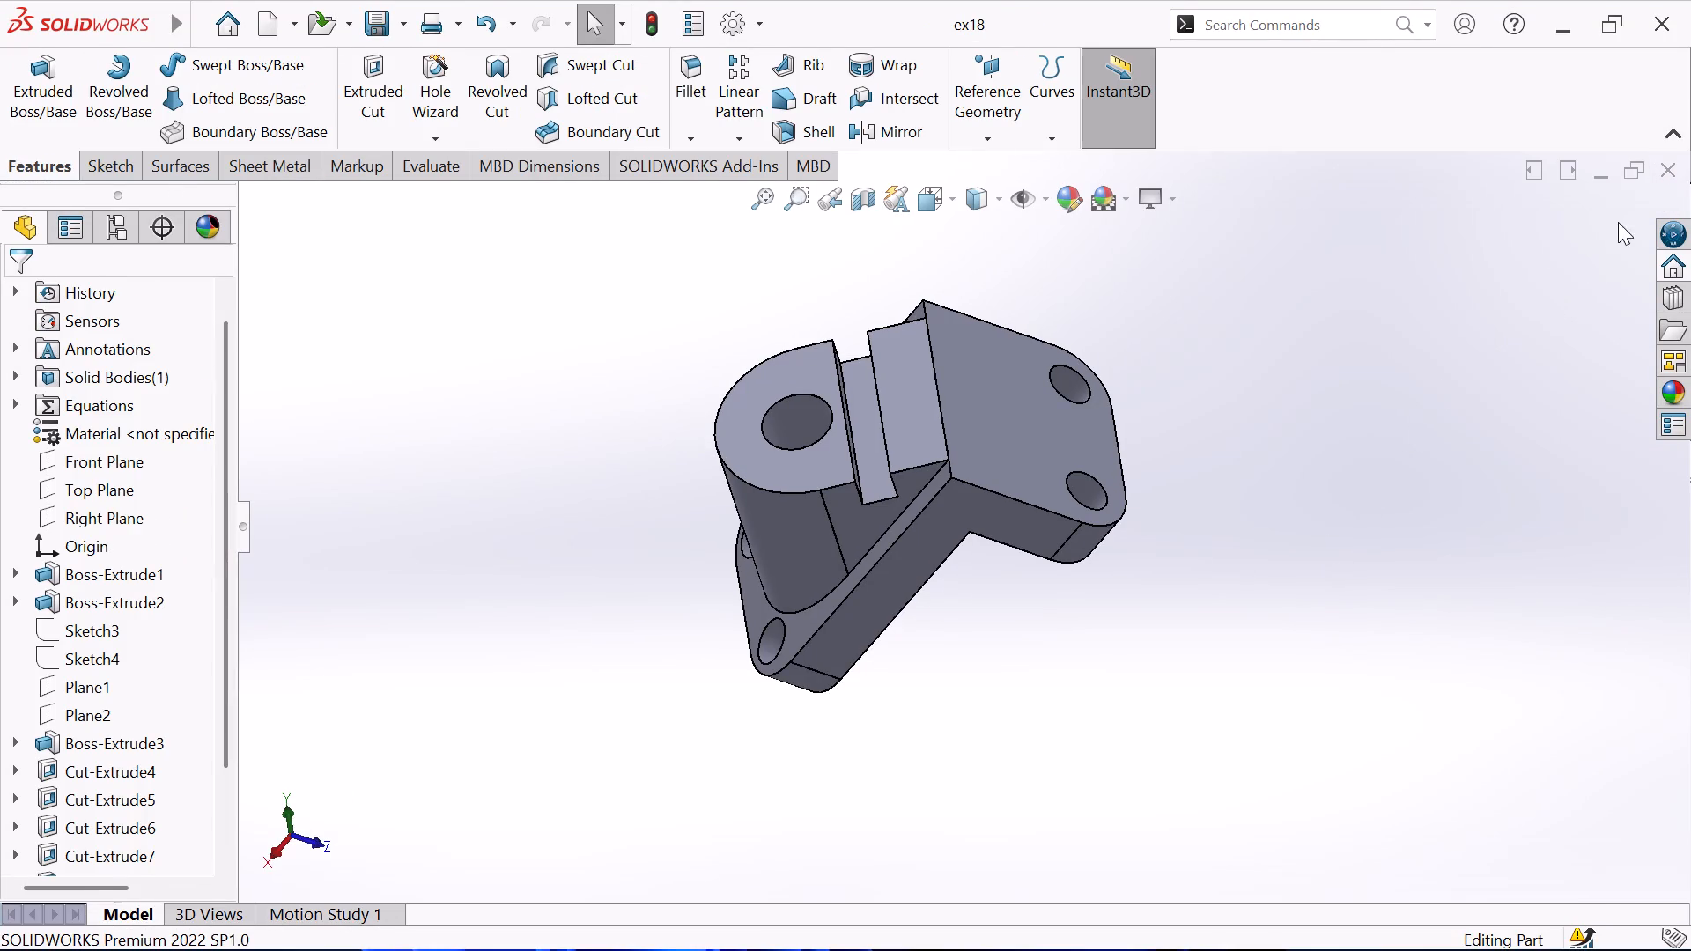
click(1662, 163)
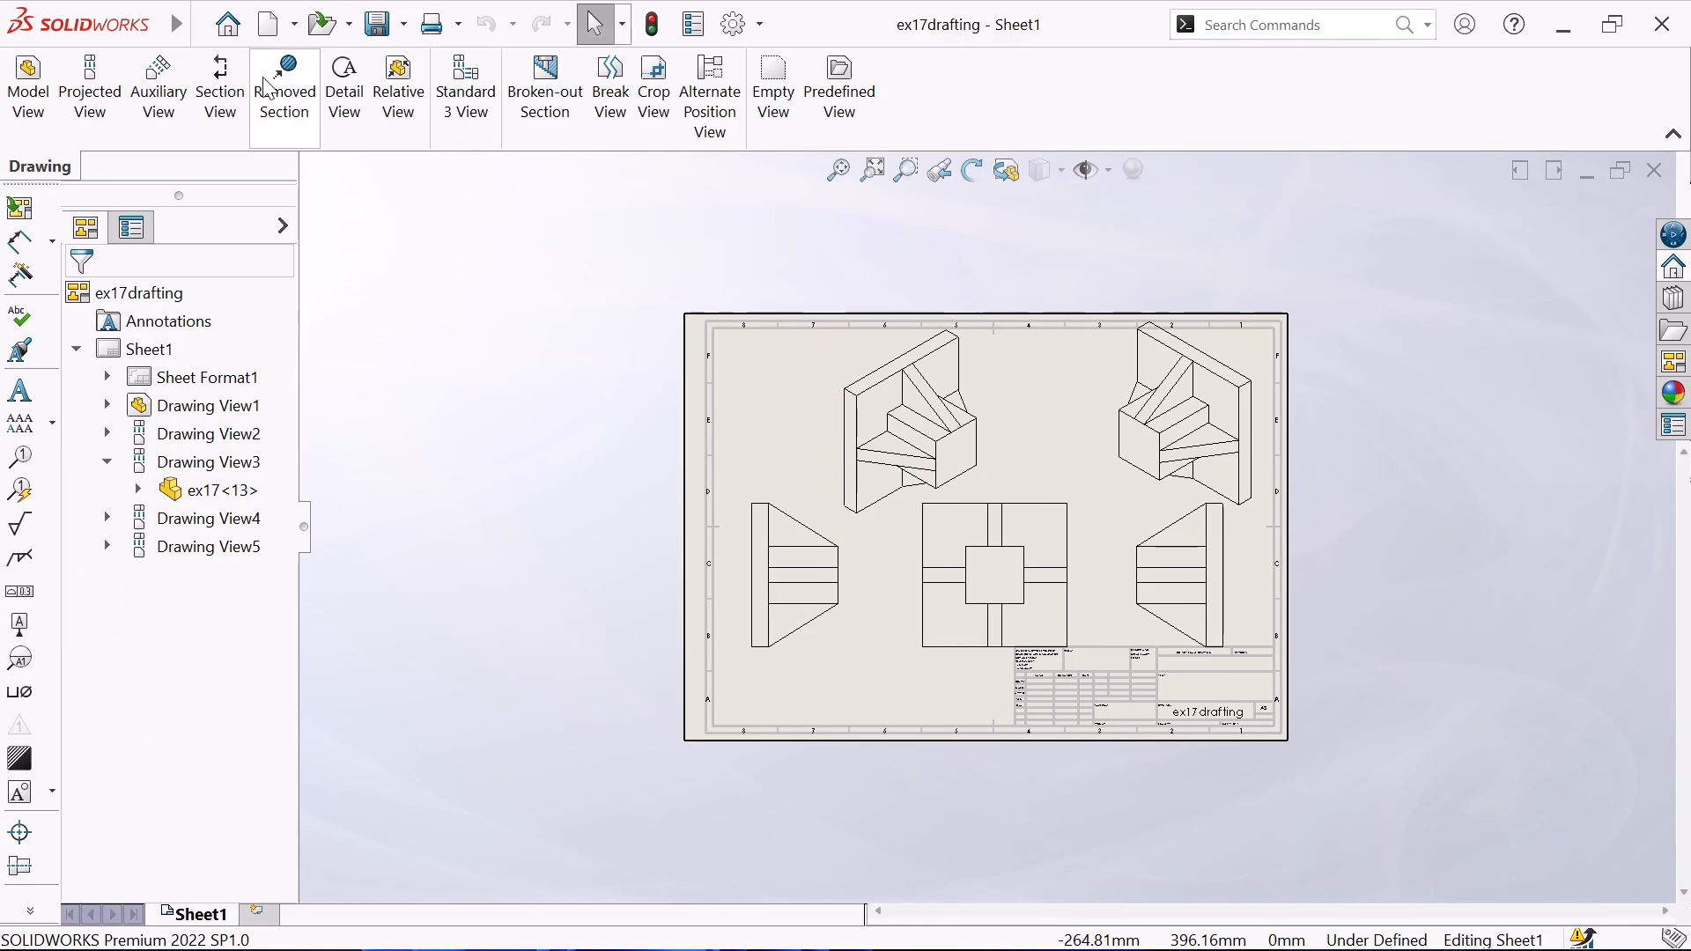
Create a new part document.
click(301, 21)
click(284, 68)
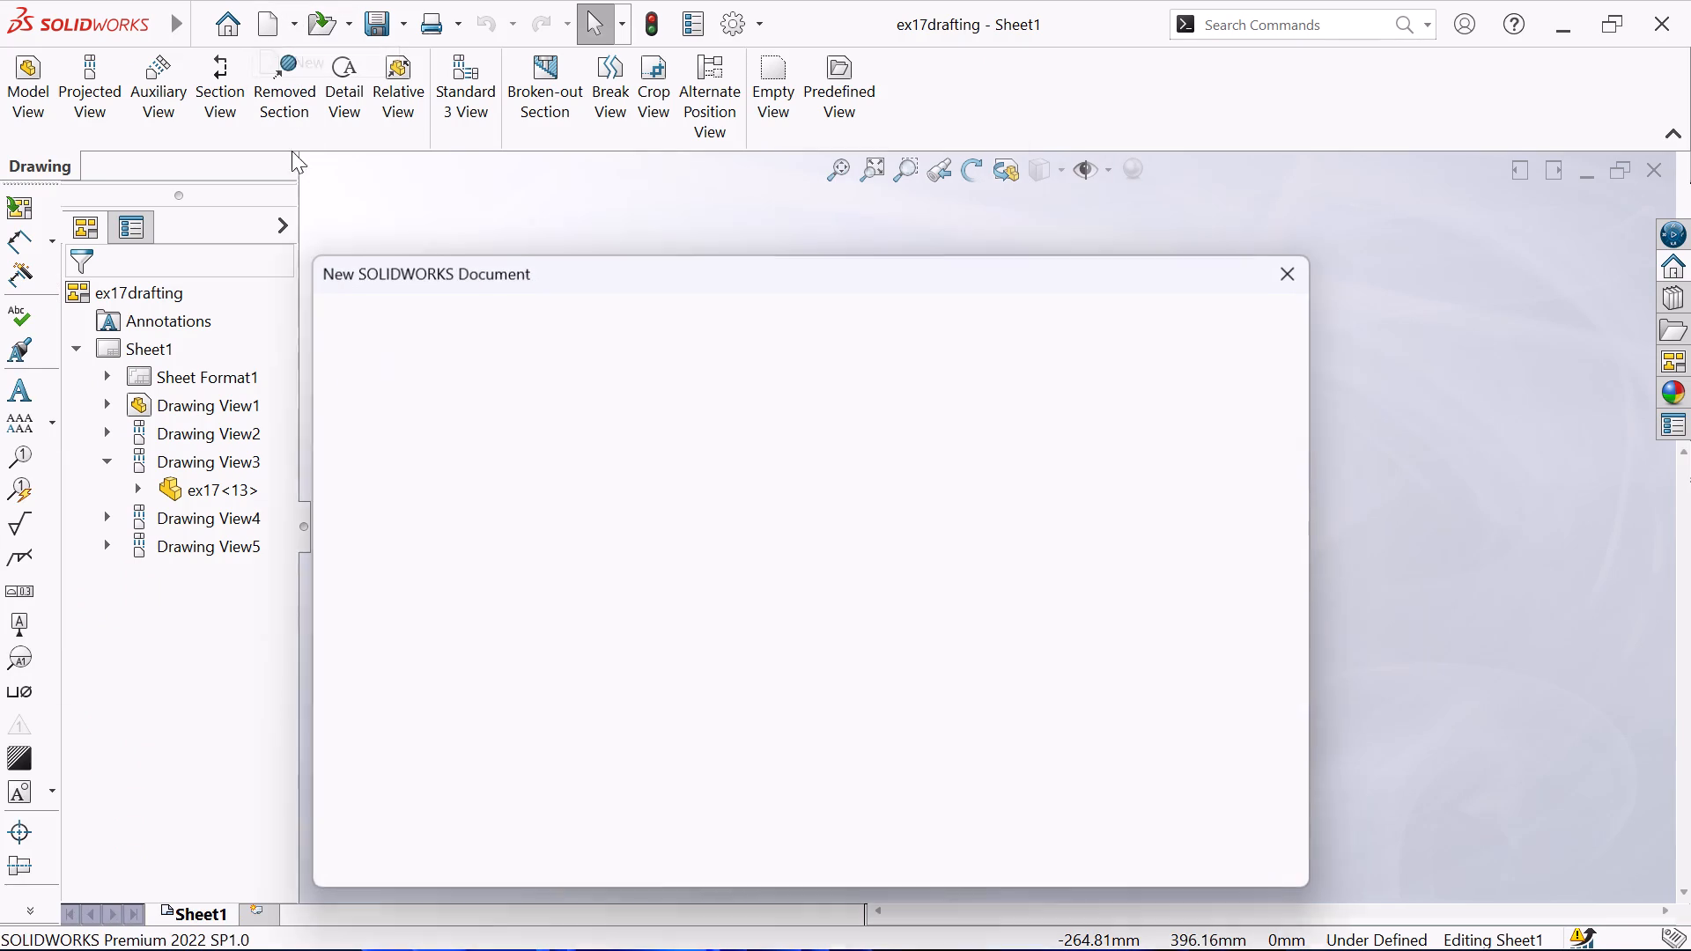
click(1008, 847)
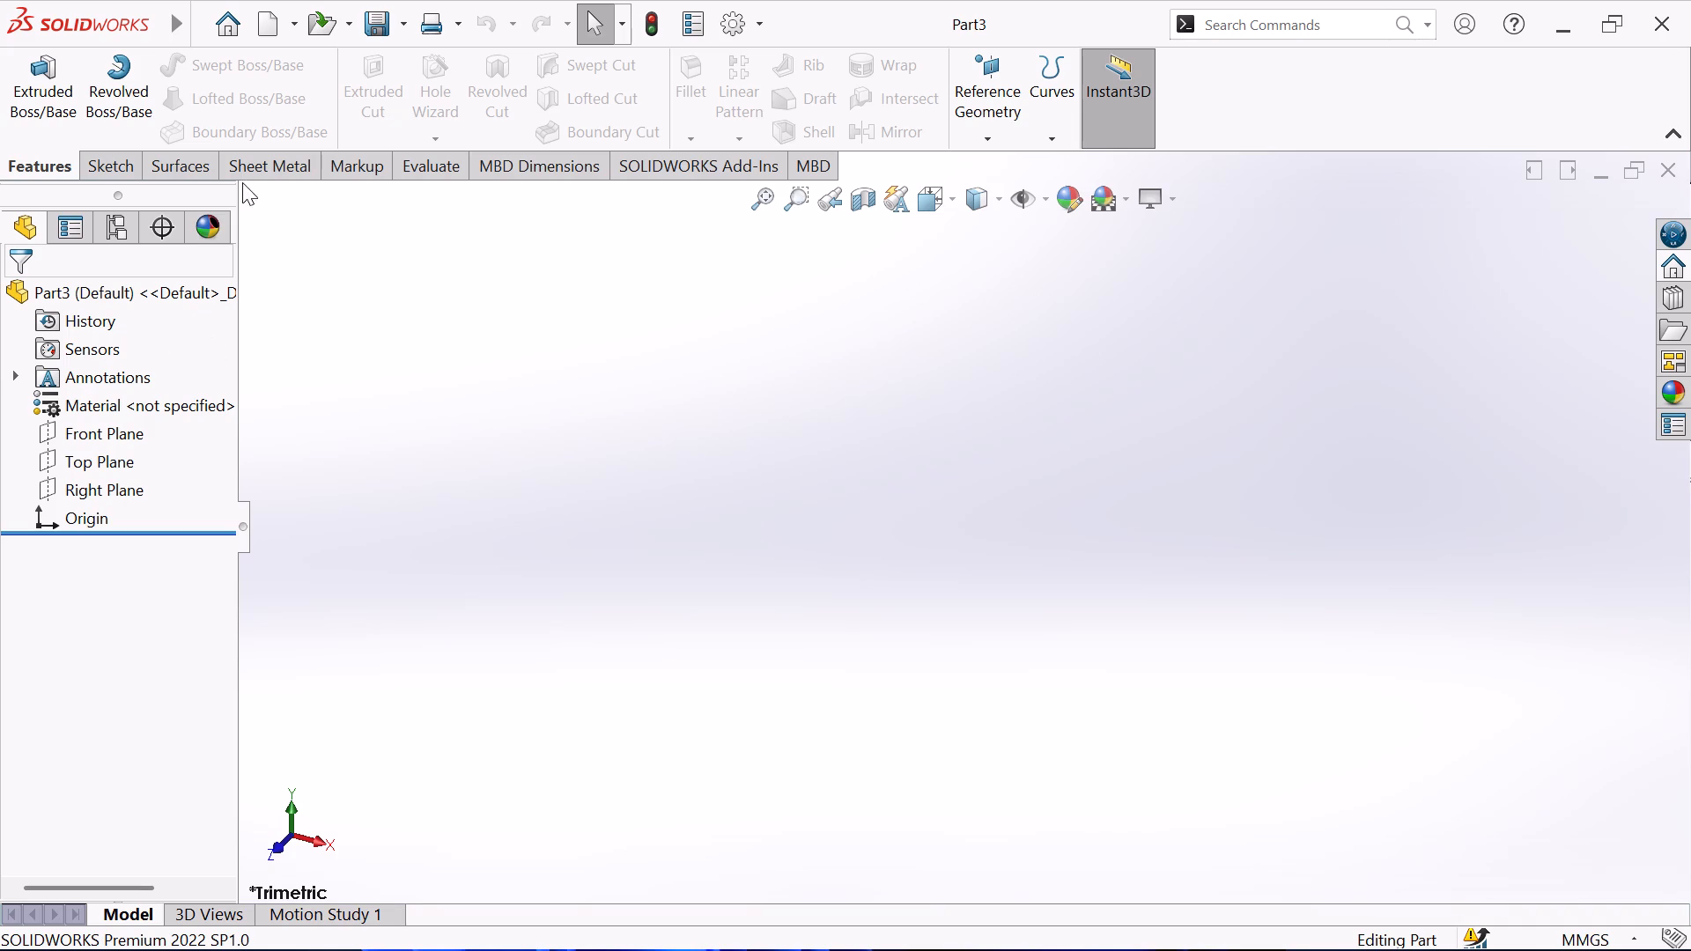
Sketch a center rectangle about 133 mm wide on the Top Plane, centred on the origin.
click(96, 156)
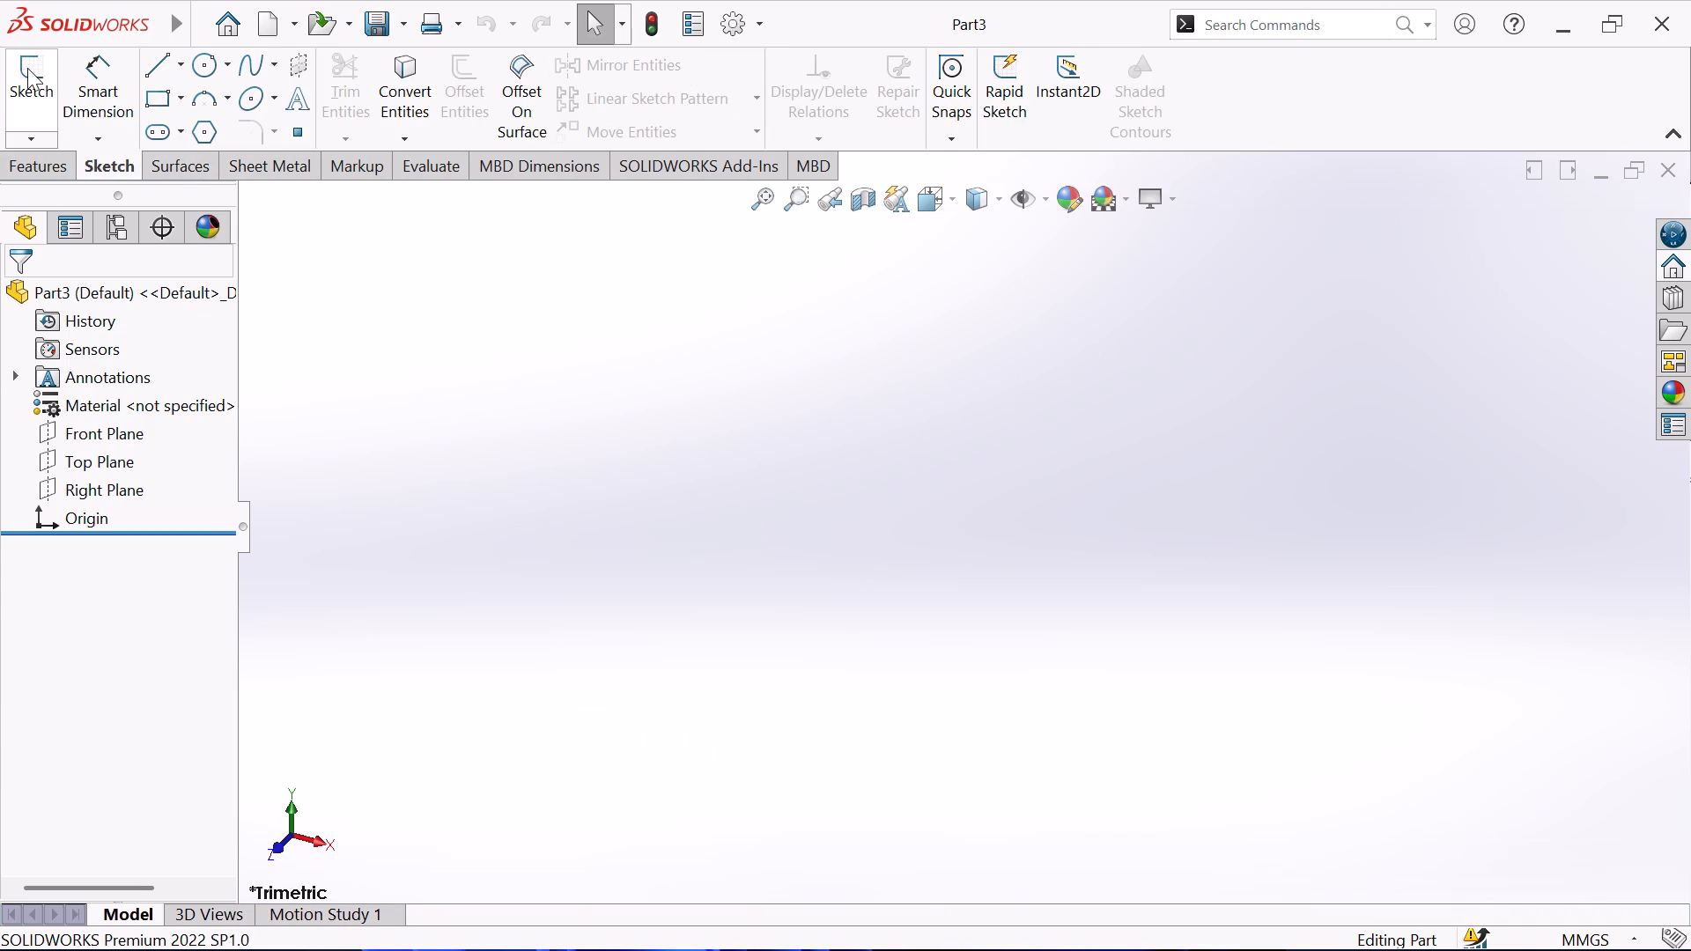
click(113, 454)
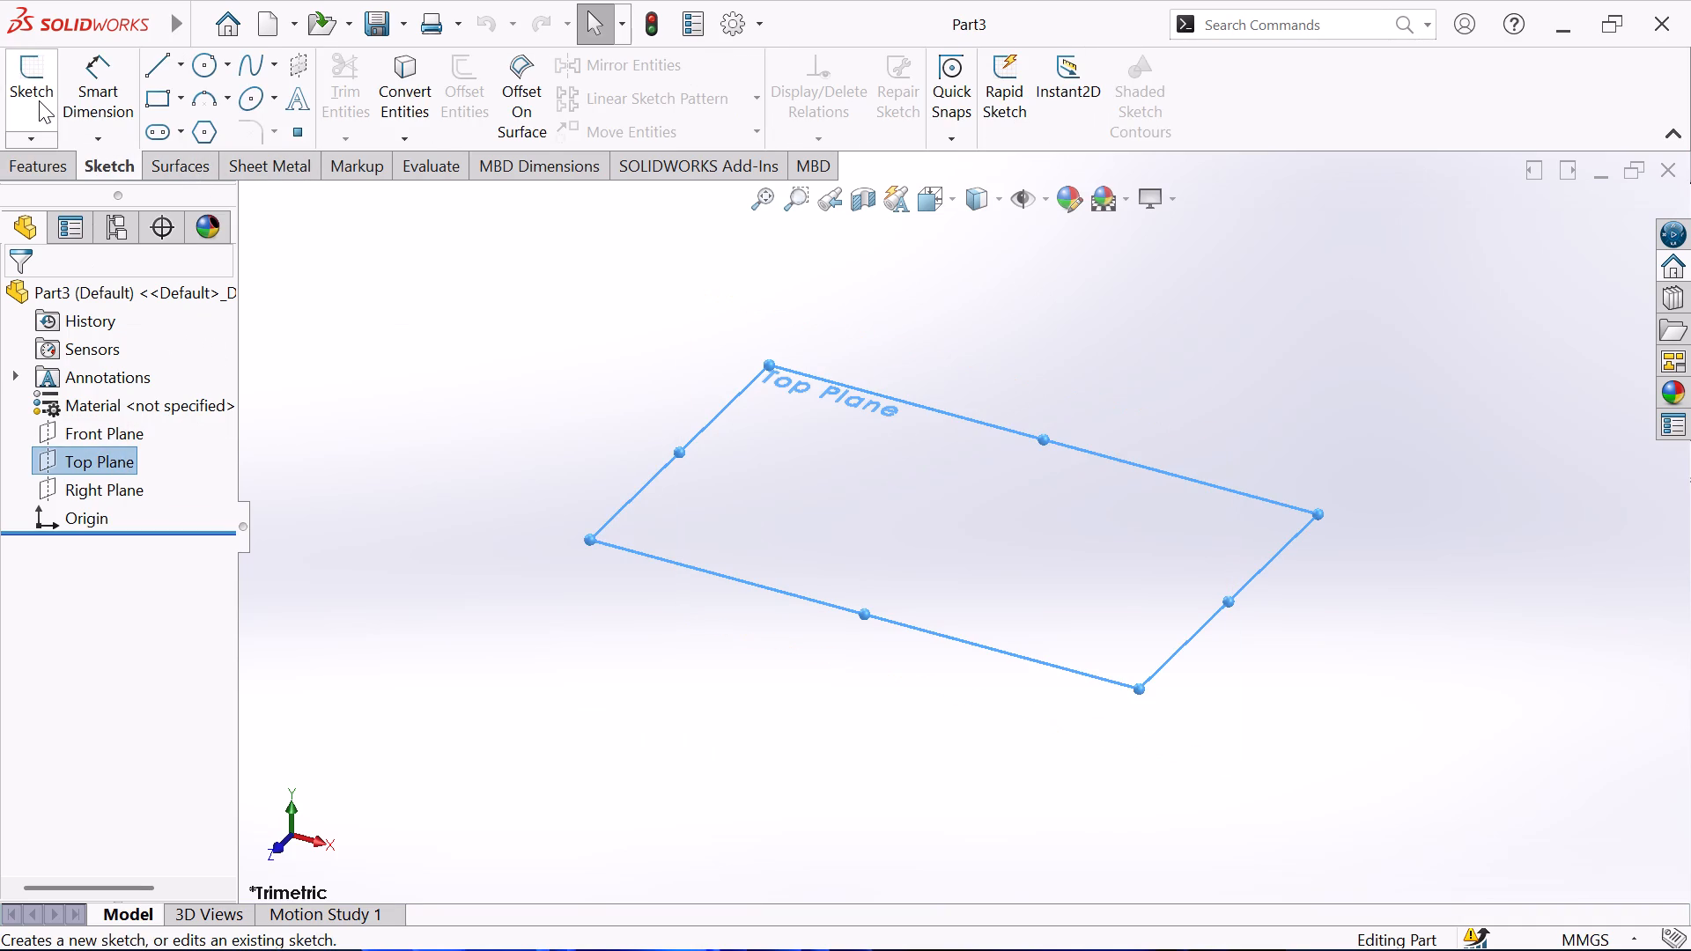
click(39, 100)
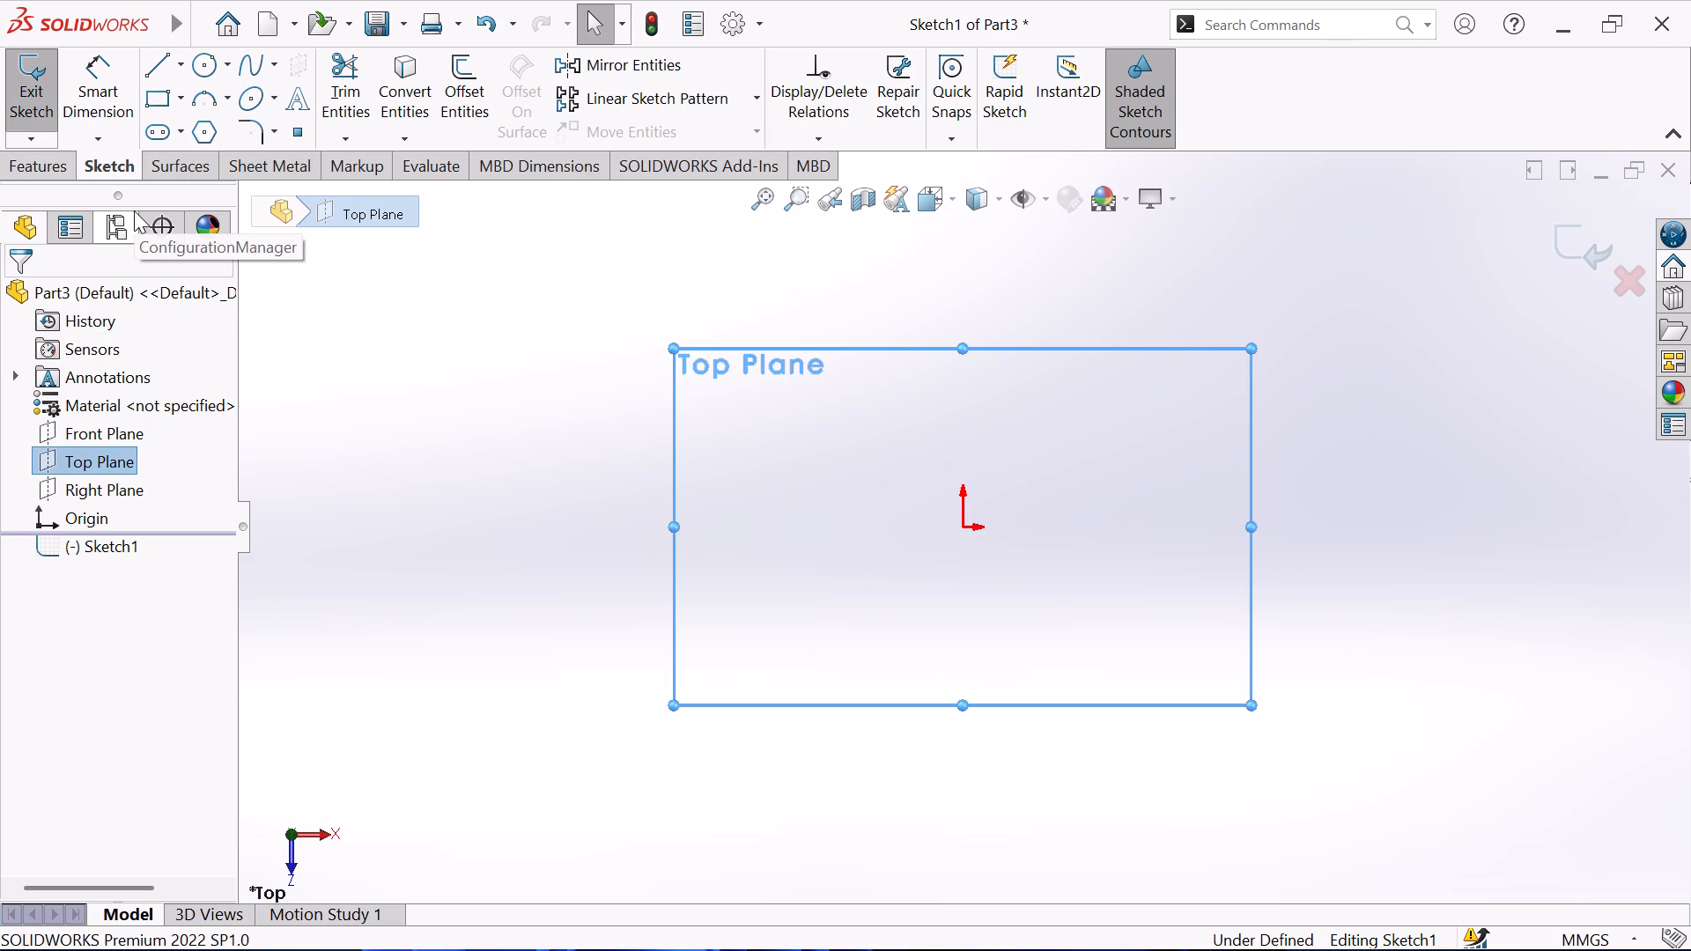
click(157, 100)
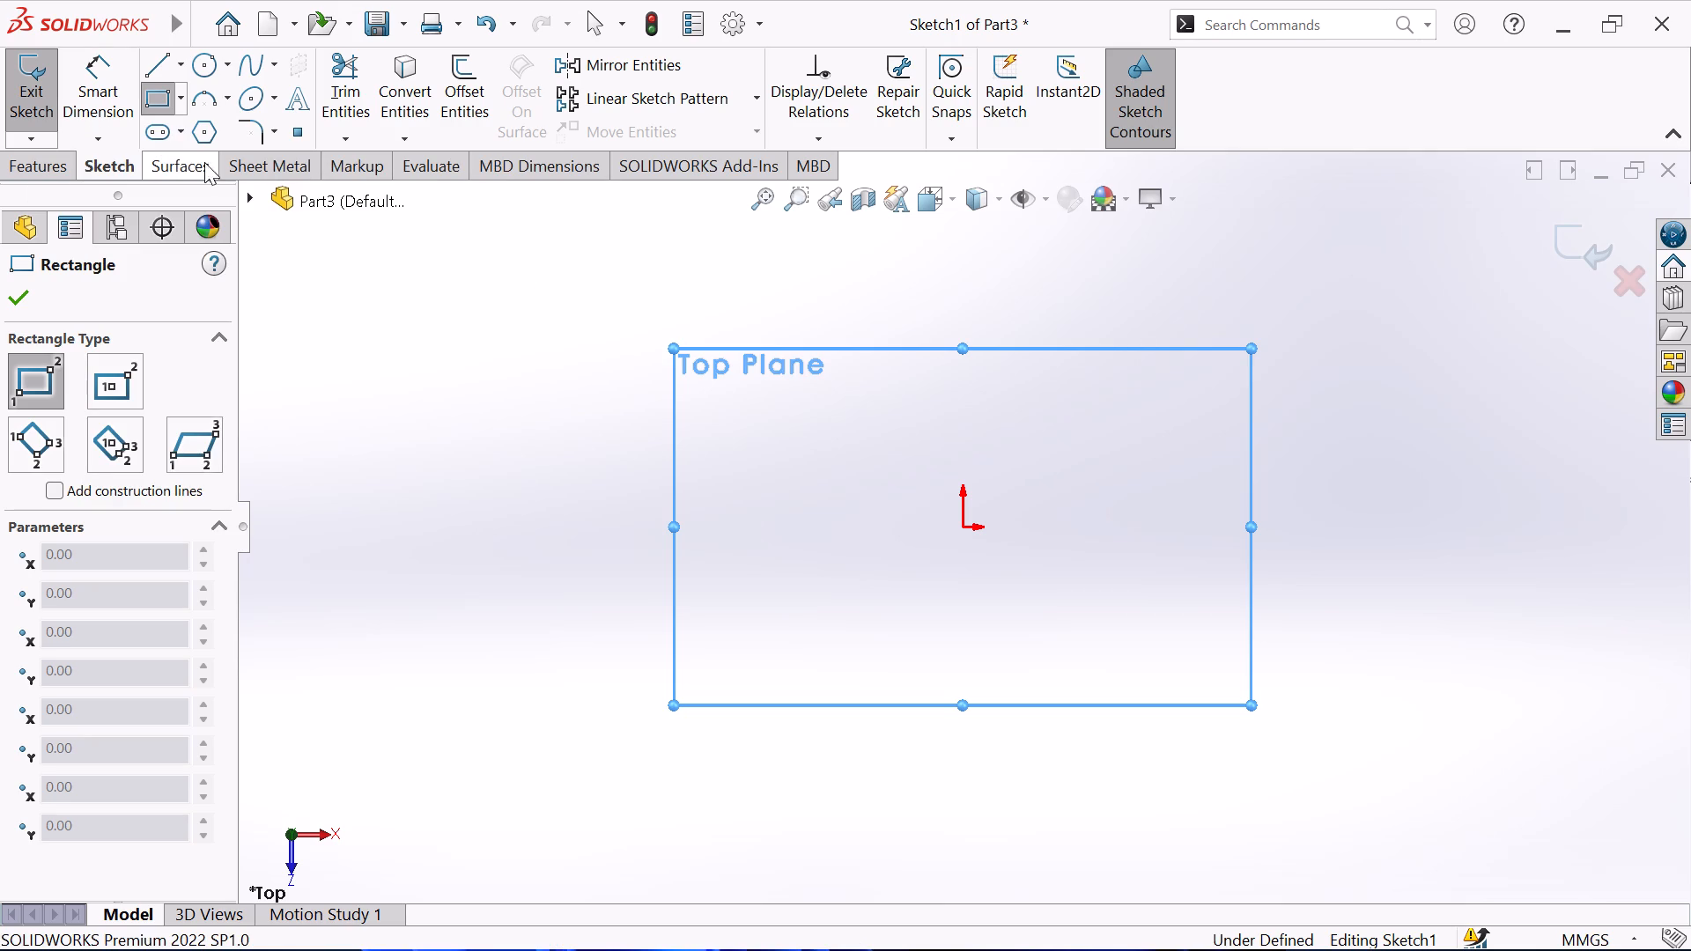
click(175, 86)
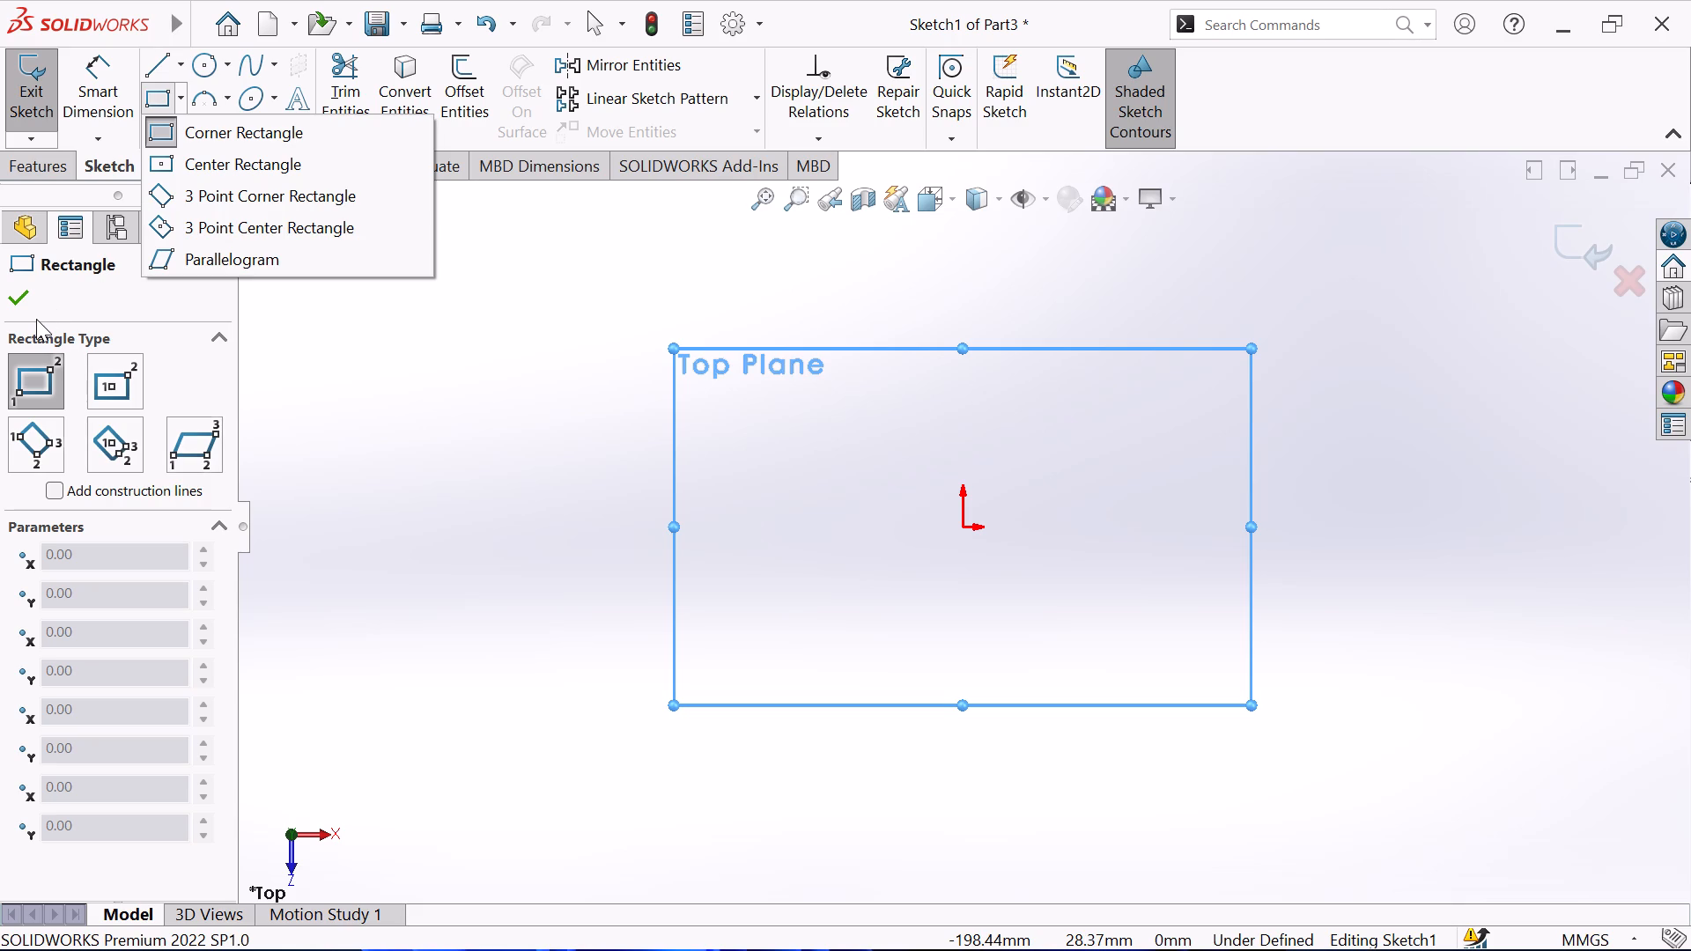
click(175, 95)
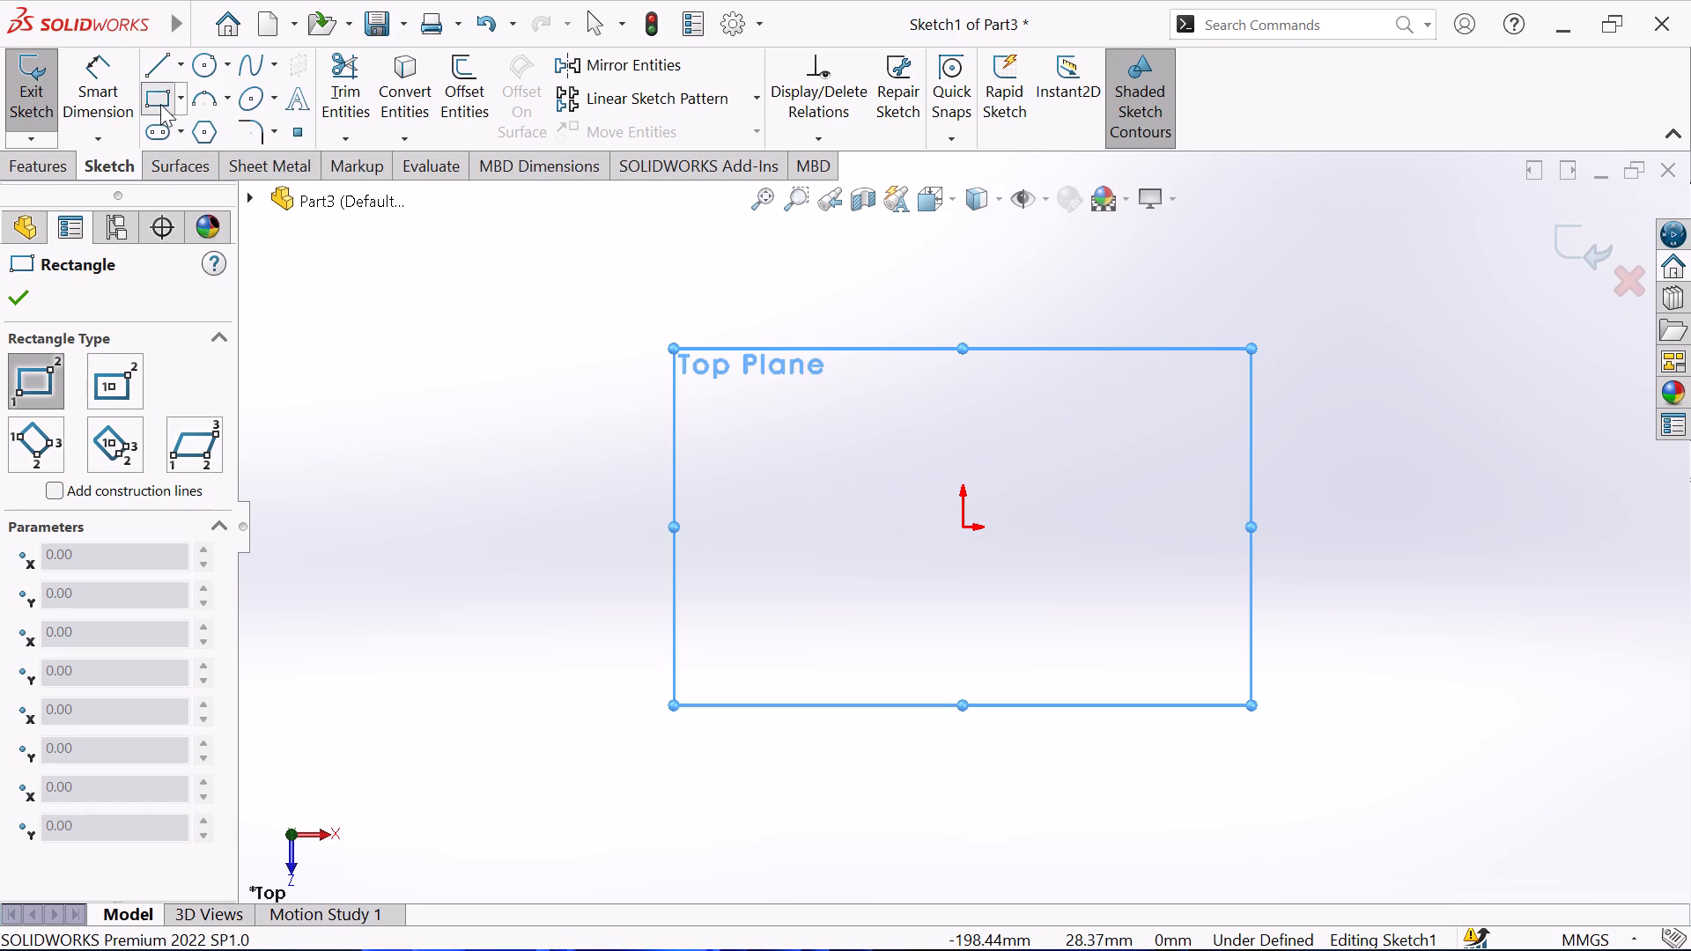
click(186, 92)
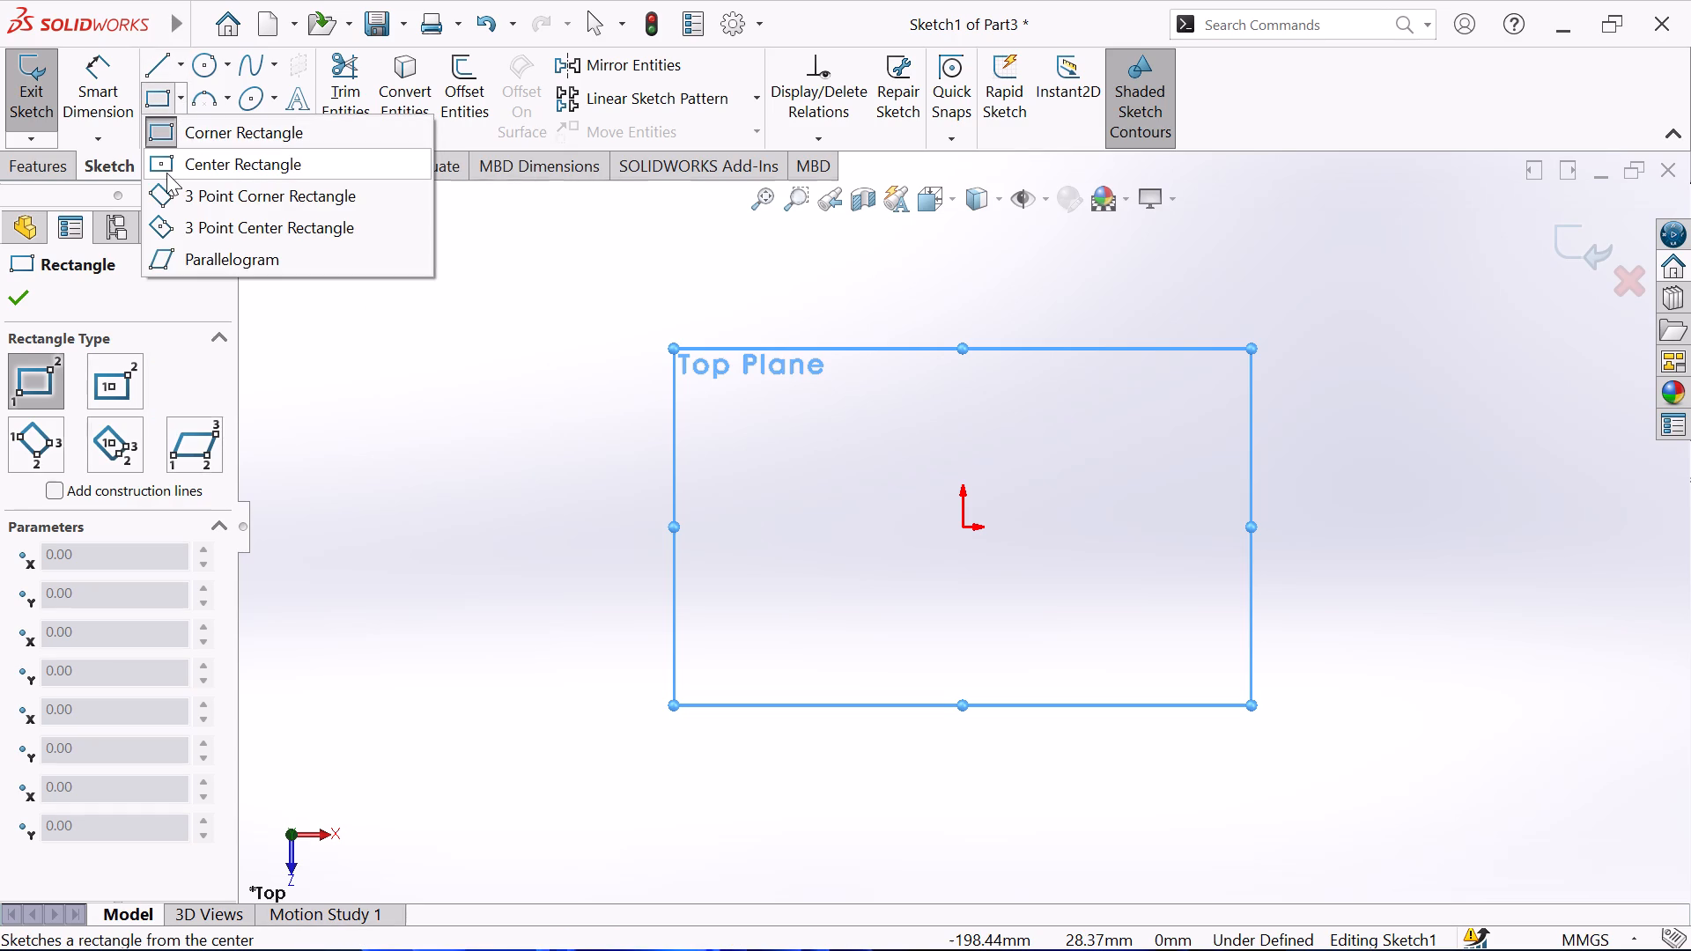
click(156, 159)
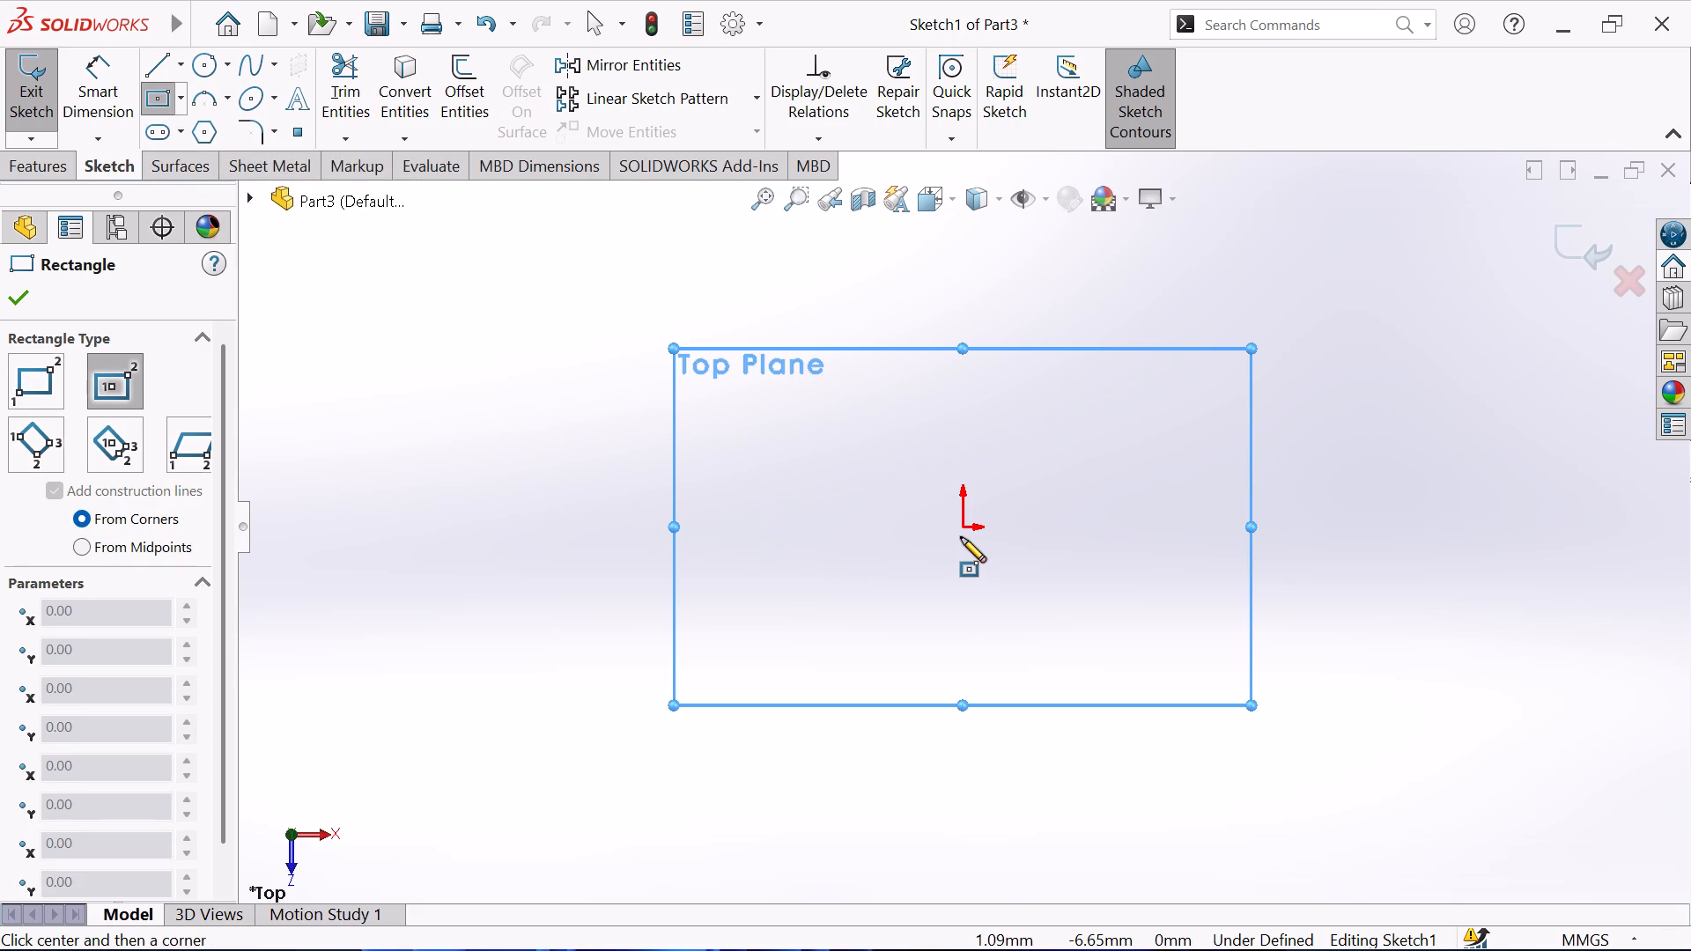
click(958, 529)
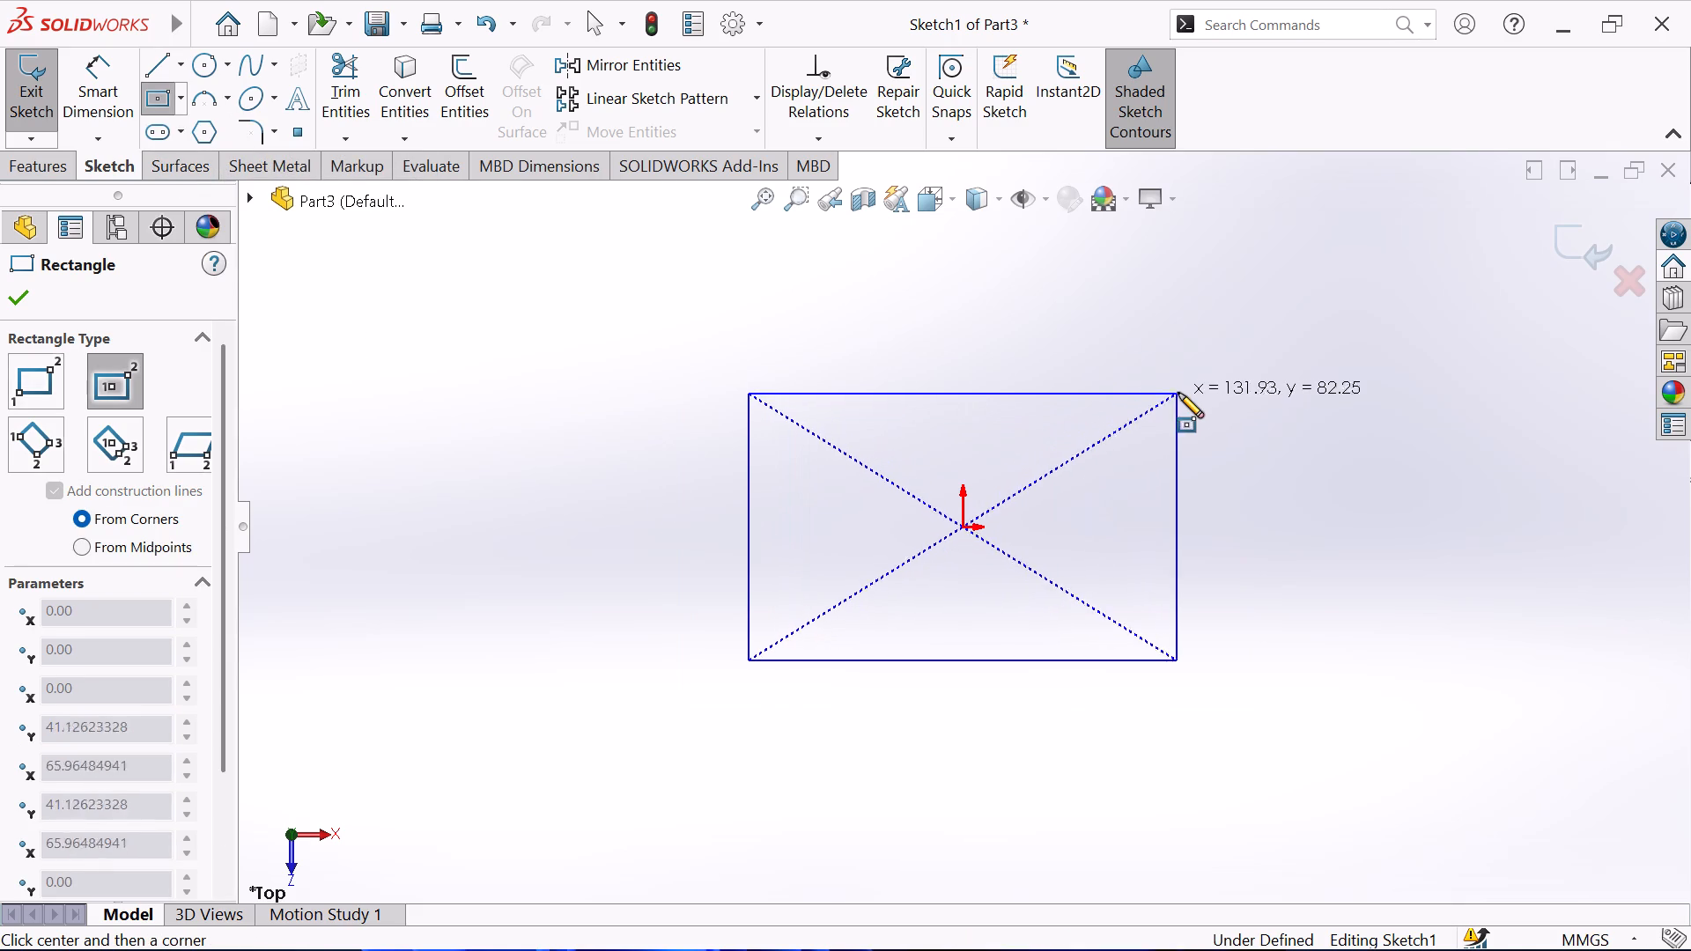
click(1178, 393)
right_click(1238, 461)
click(1277, 481)
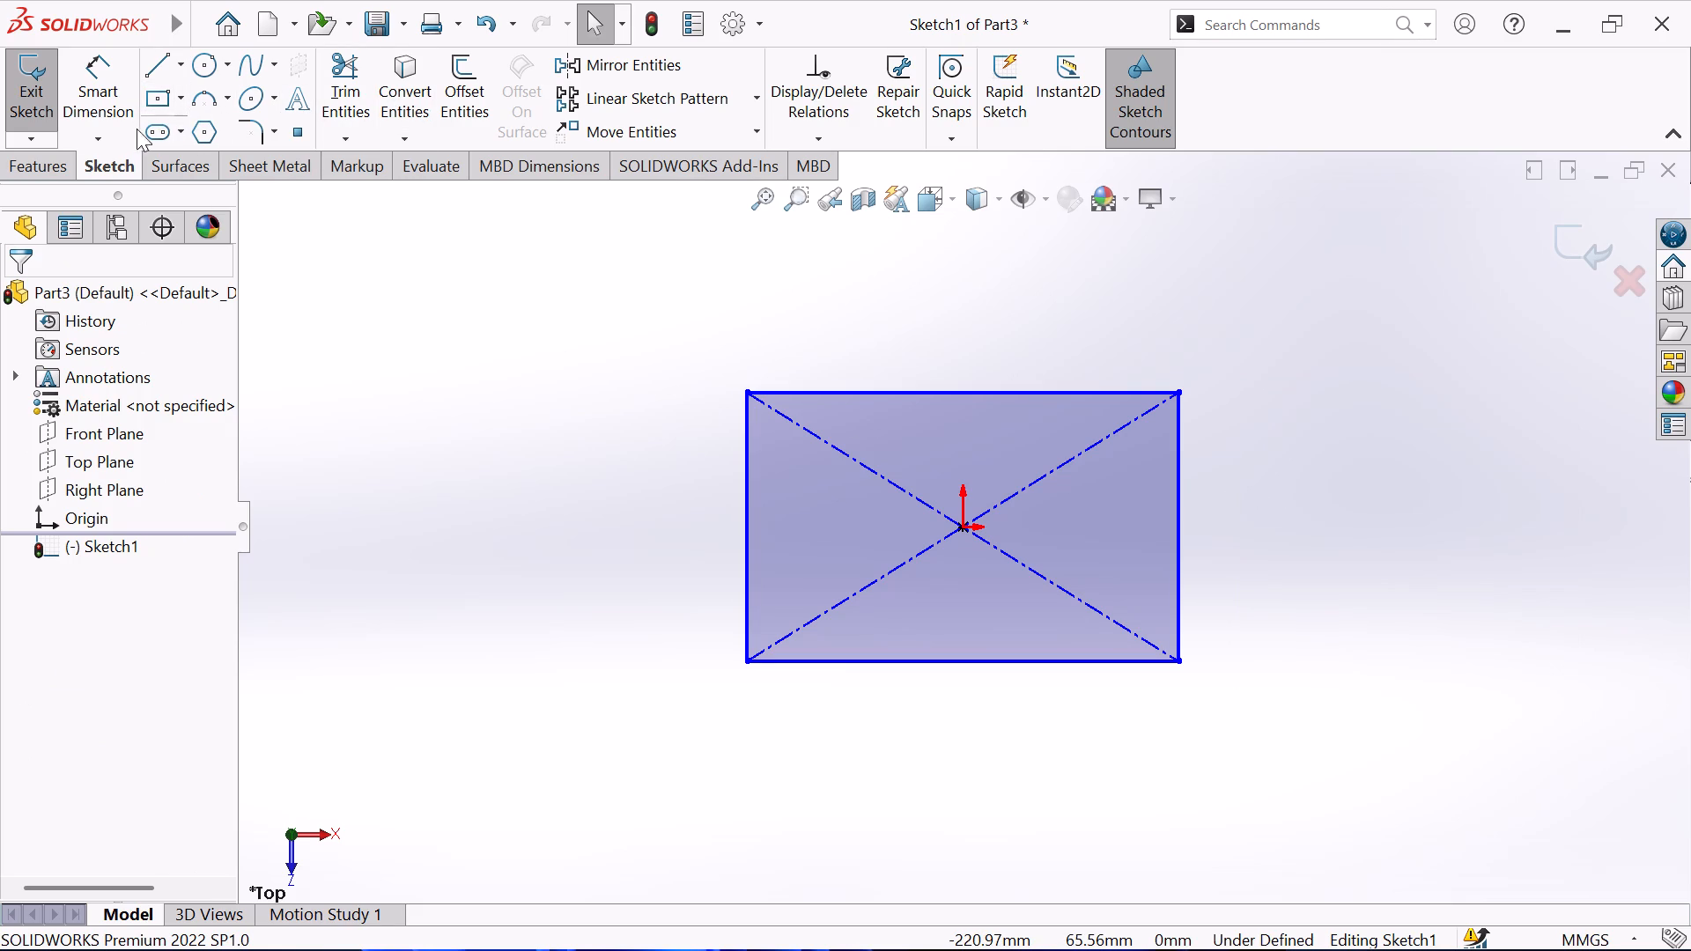
Dimension the rectangle to 200 mm wide and 100 mm high.
click(105, 85)
click(930, 389)
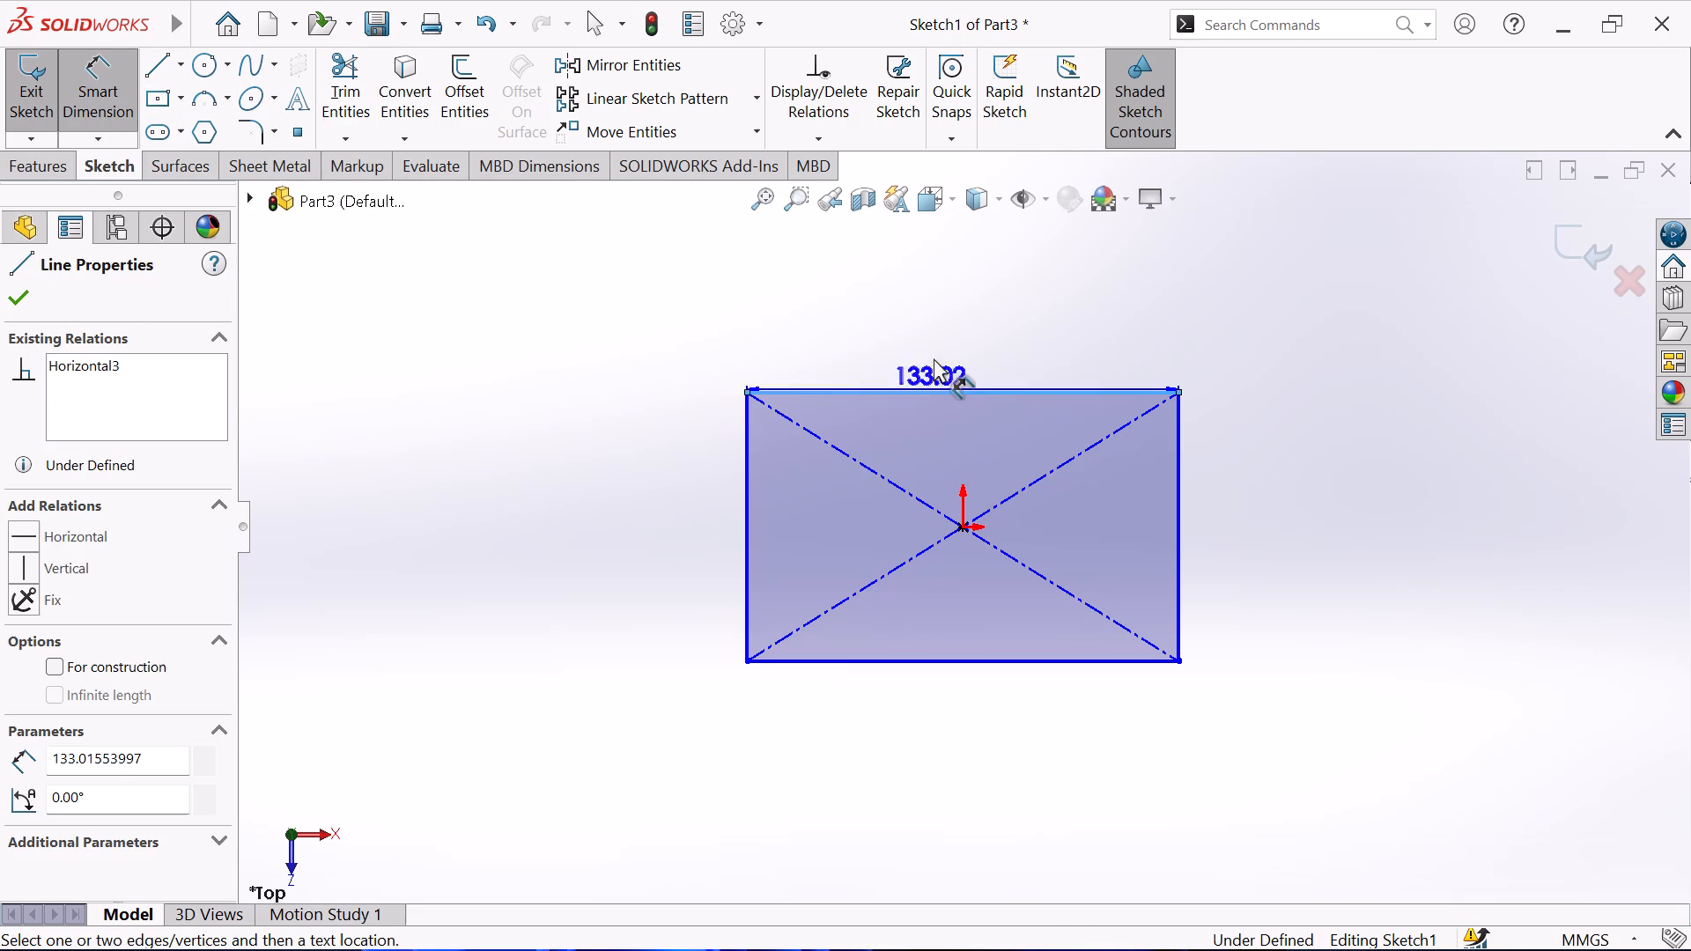
click(934, 358)
text(200)
key(Return)
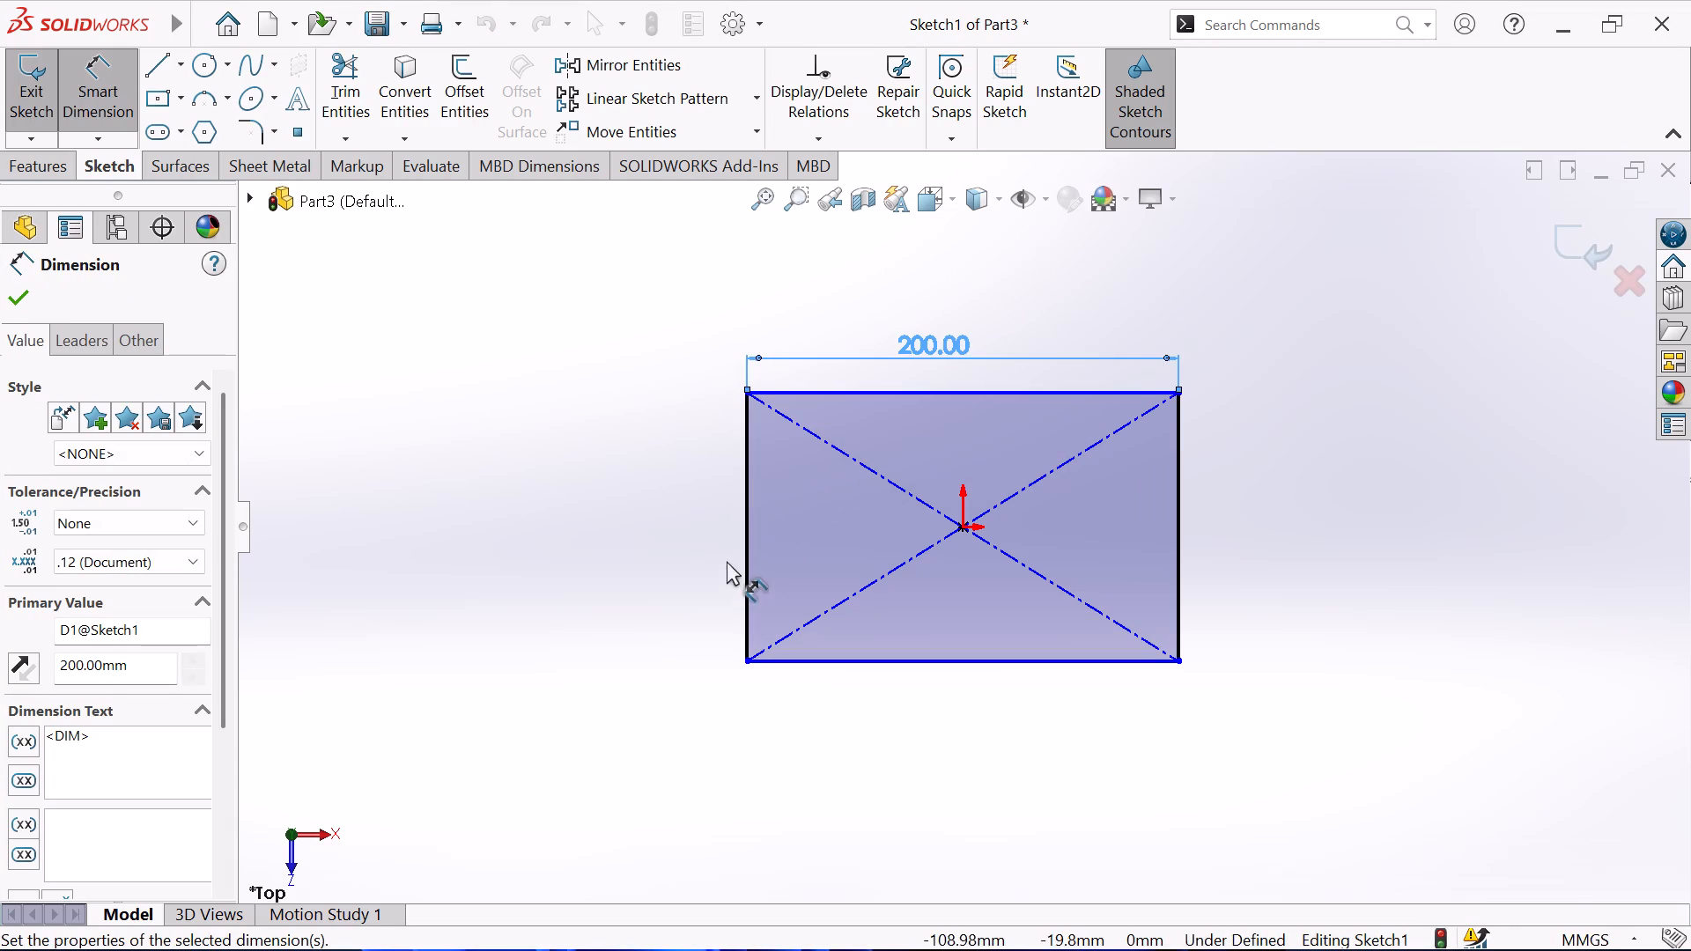
click(746, 524)
click(639, 560)
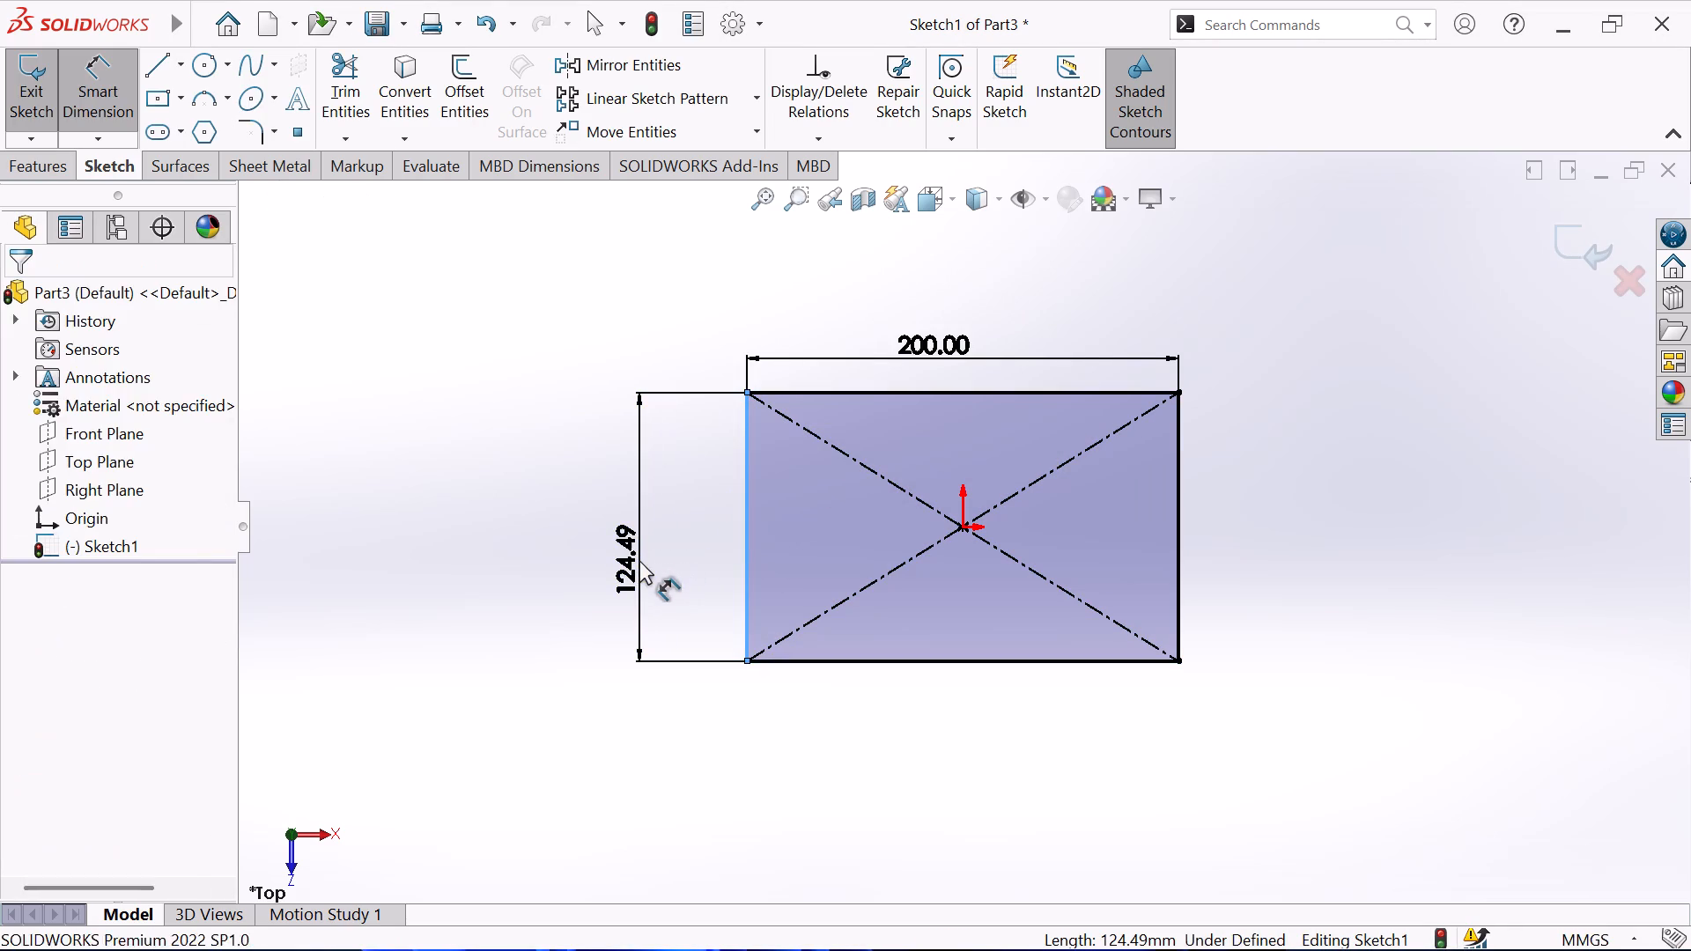
text(100)
key(Return)
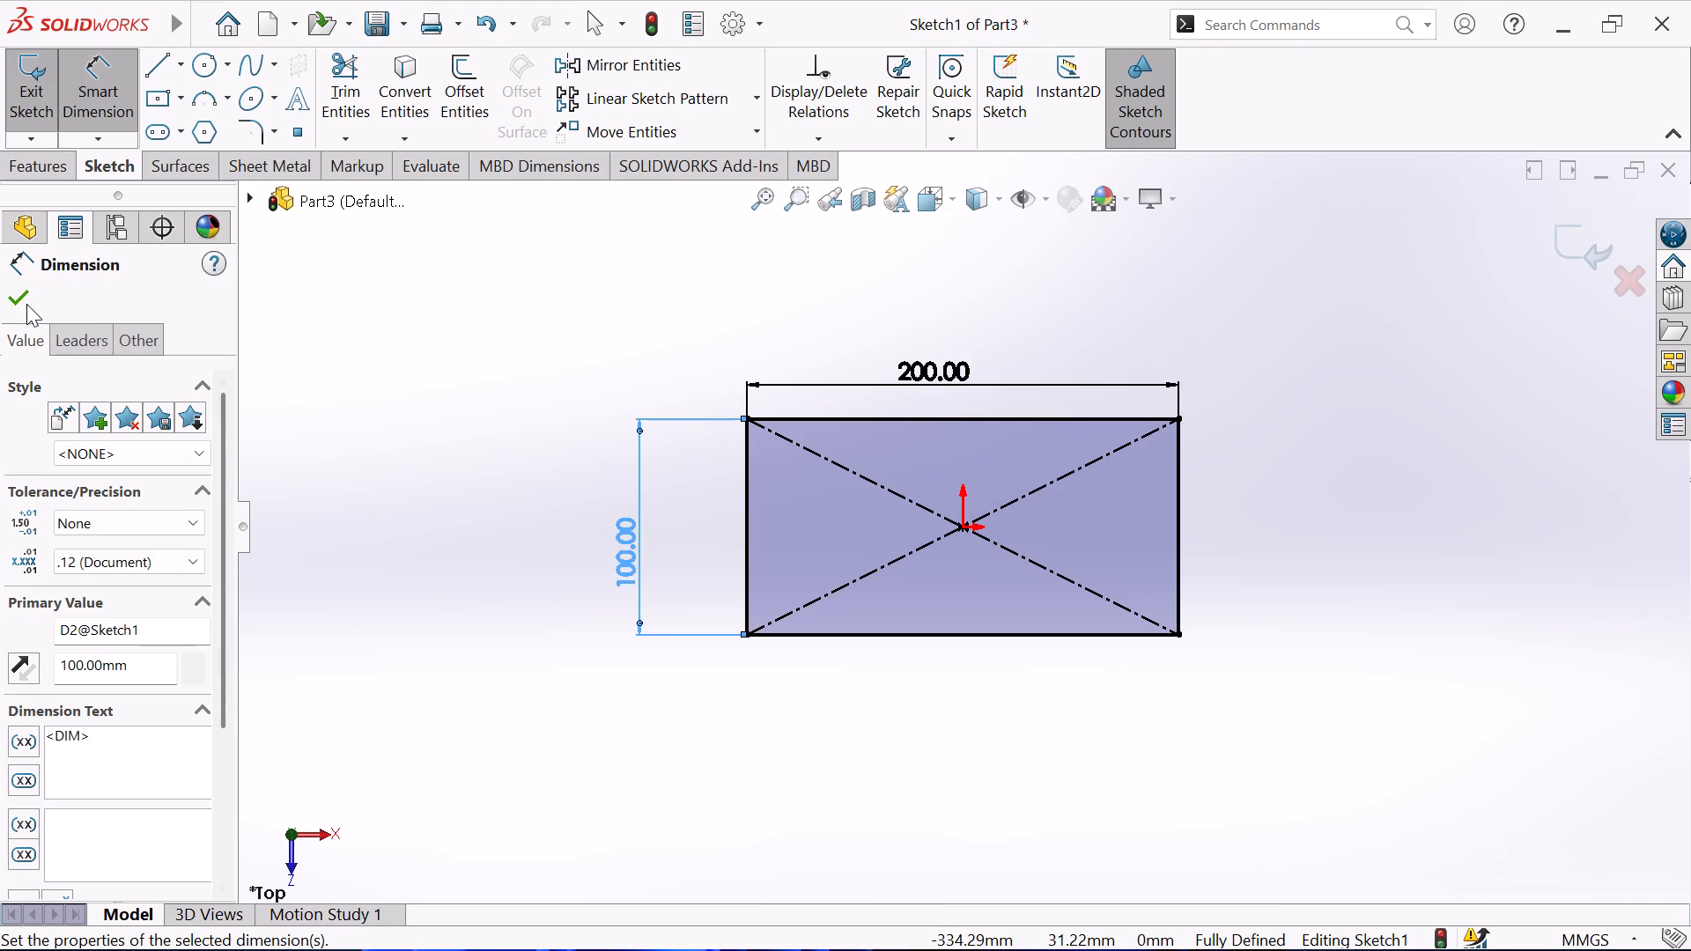
click(25, 299)
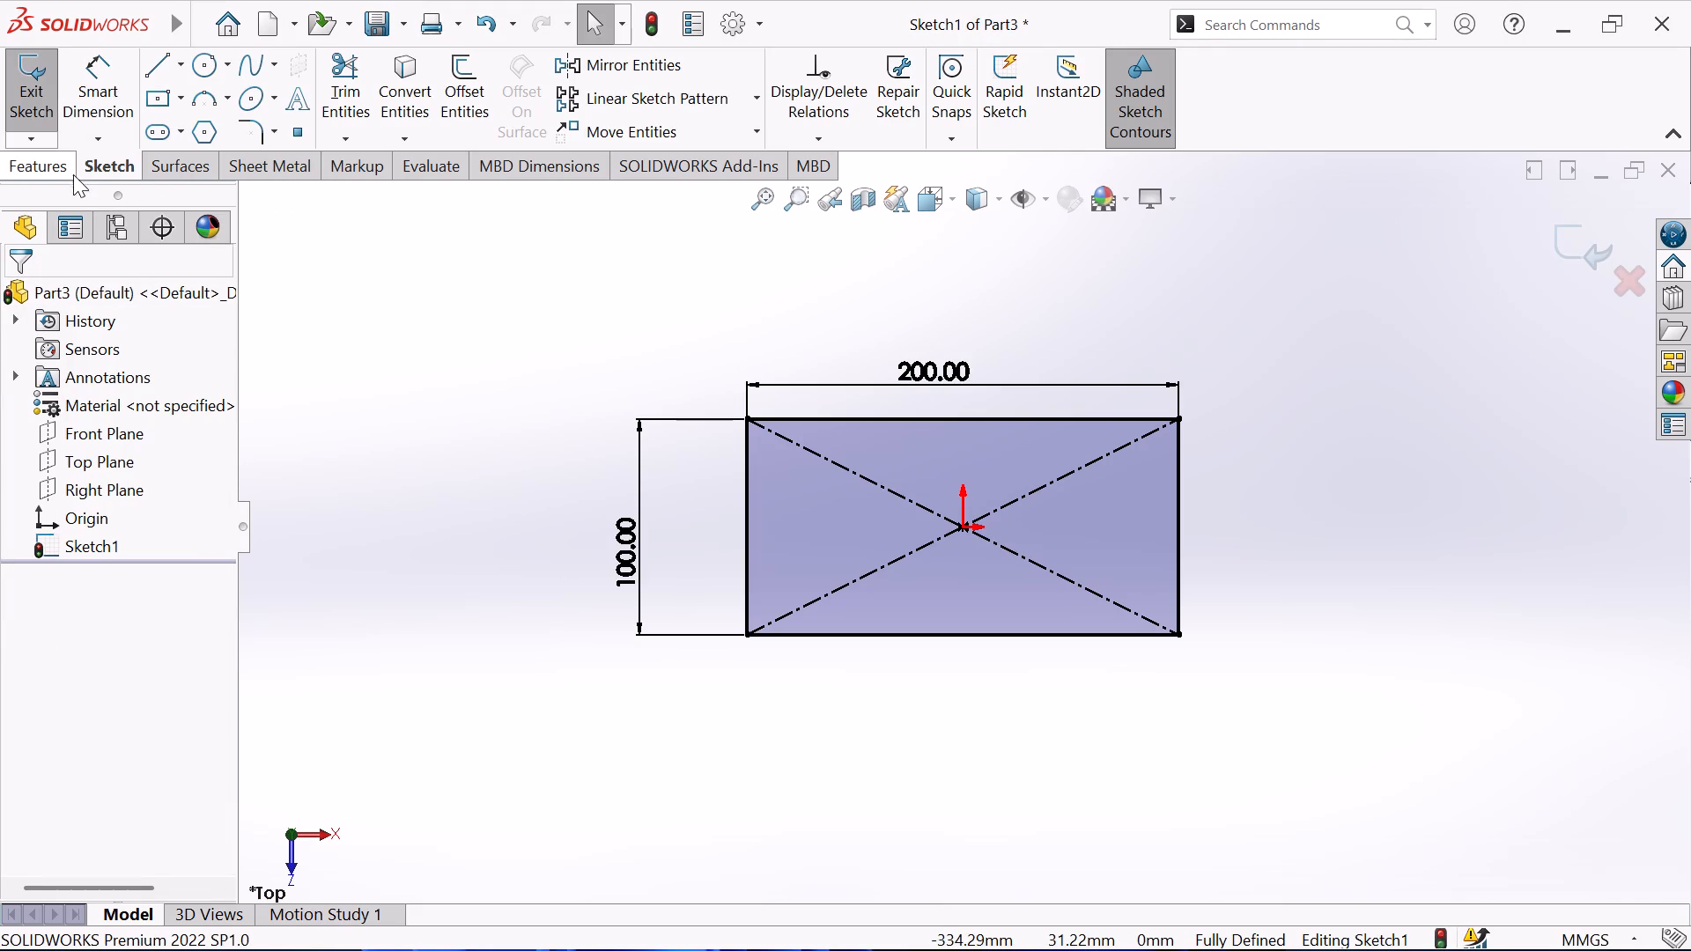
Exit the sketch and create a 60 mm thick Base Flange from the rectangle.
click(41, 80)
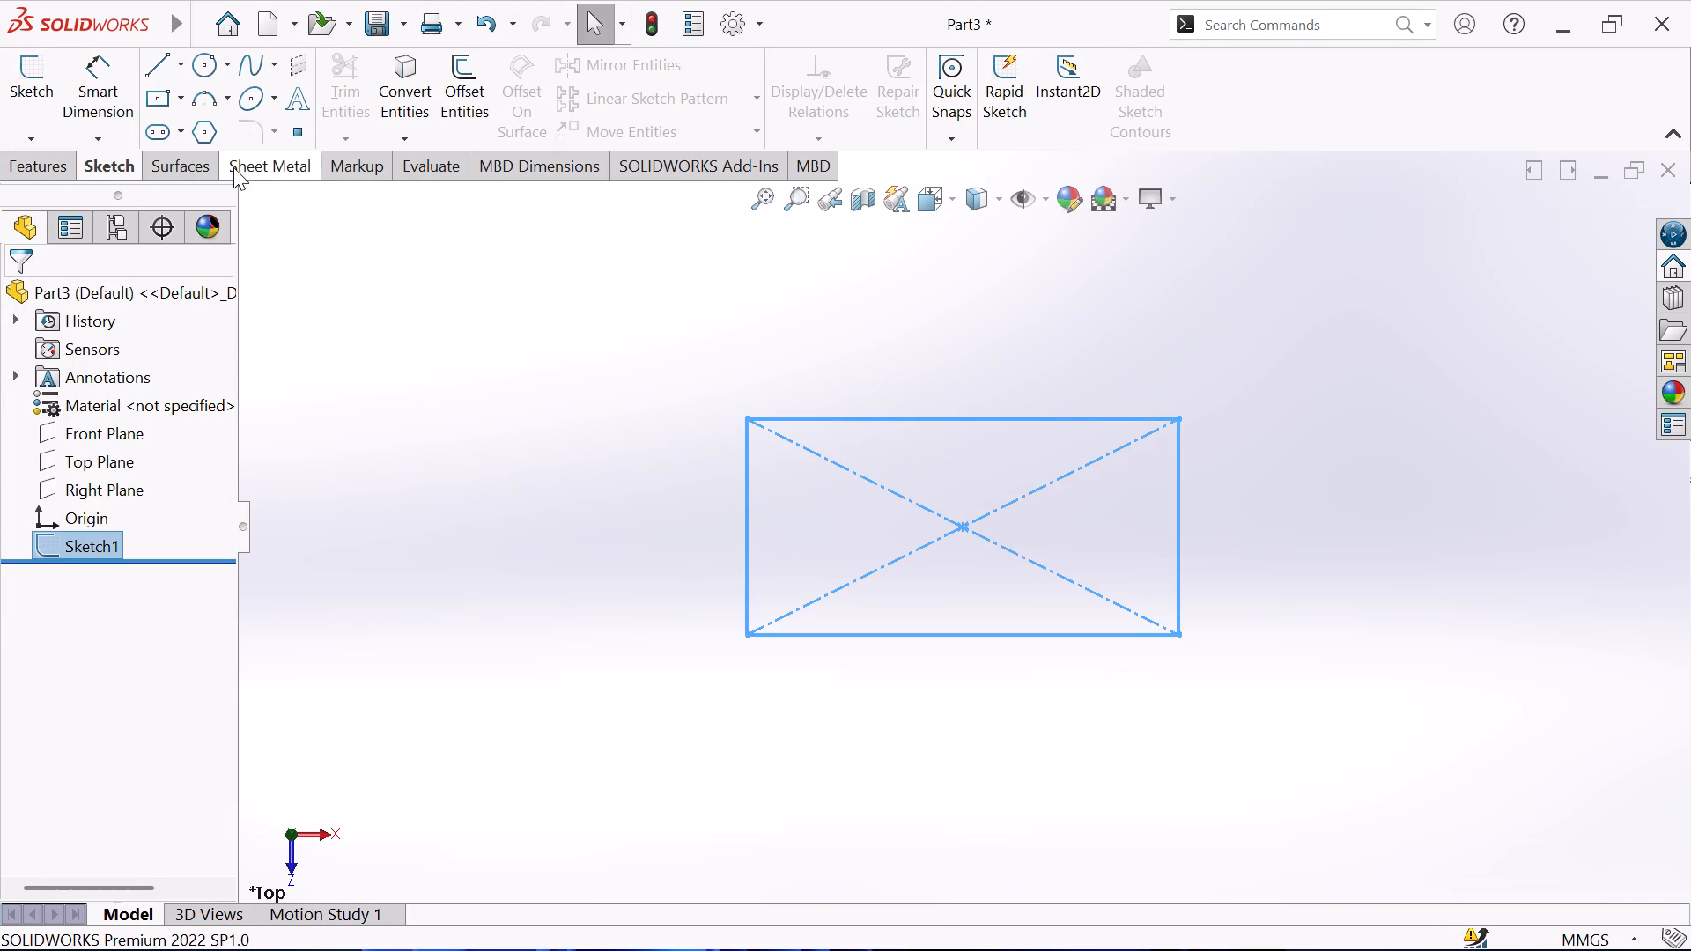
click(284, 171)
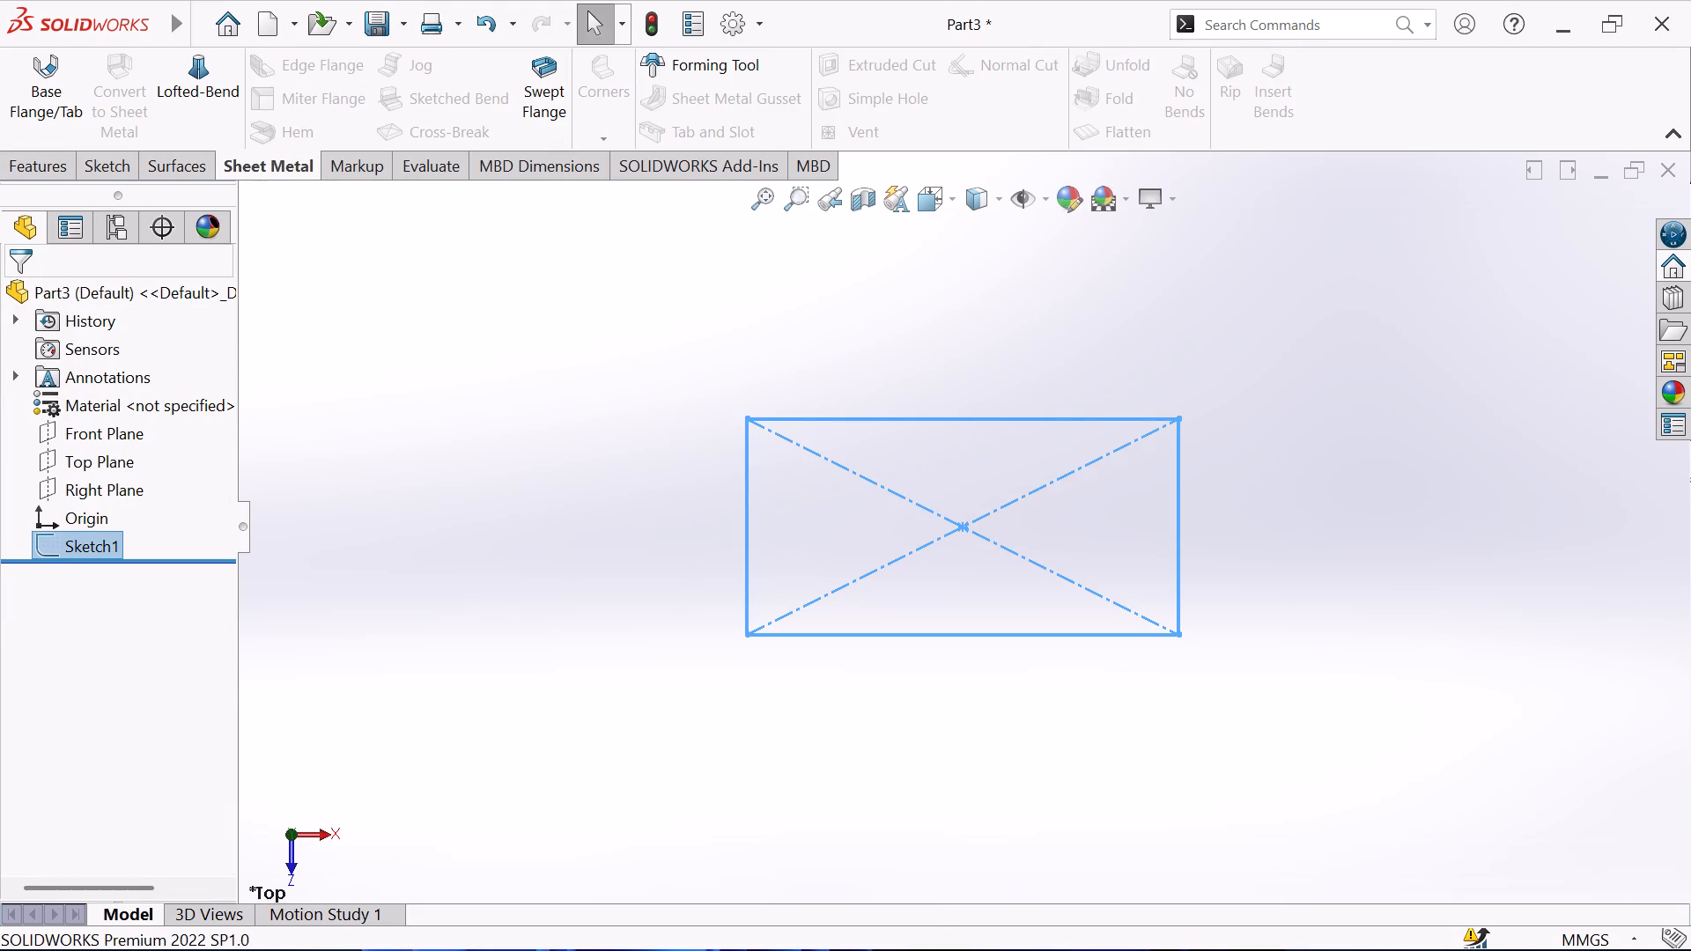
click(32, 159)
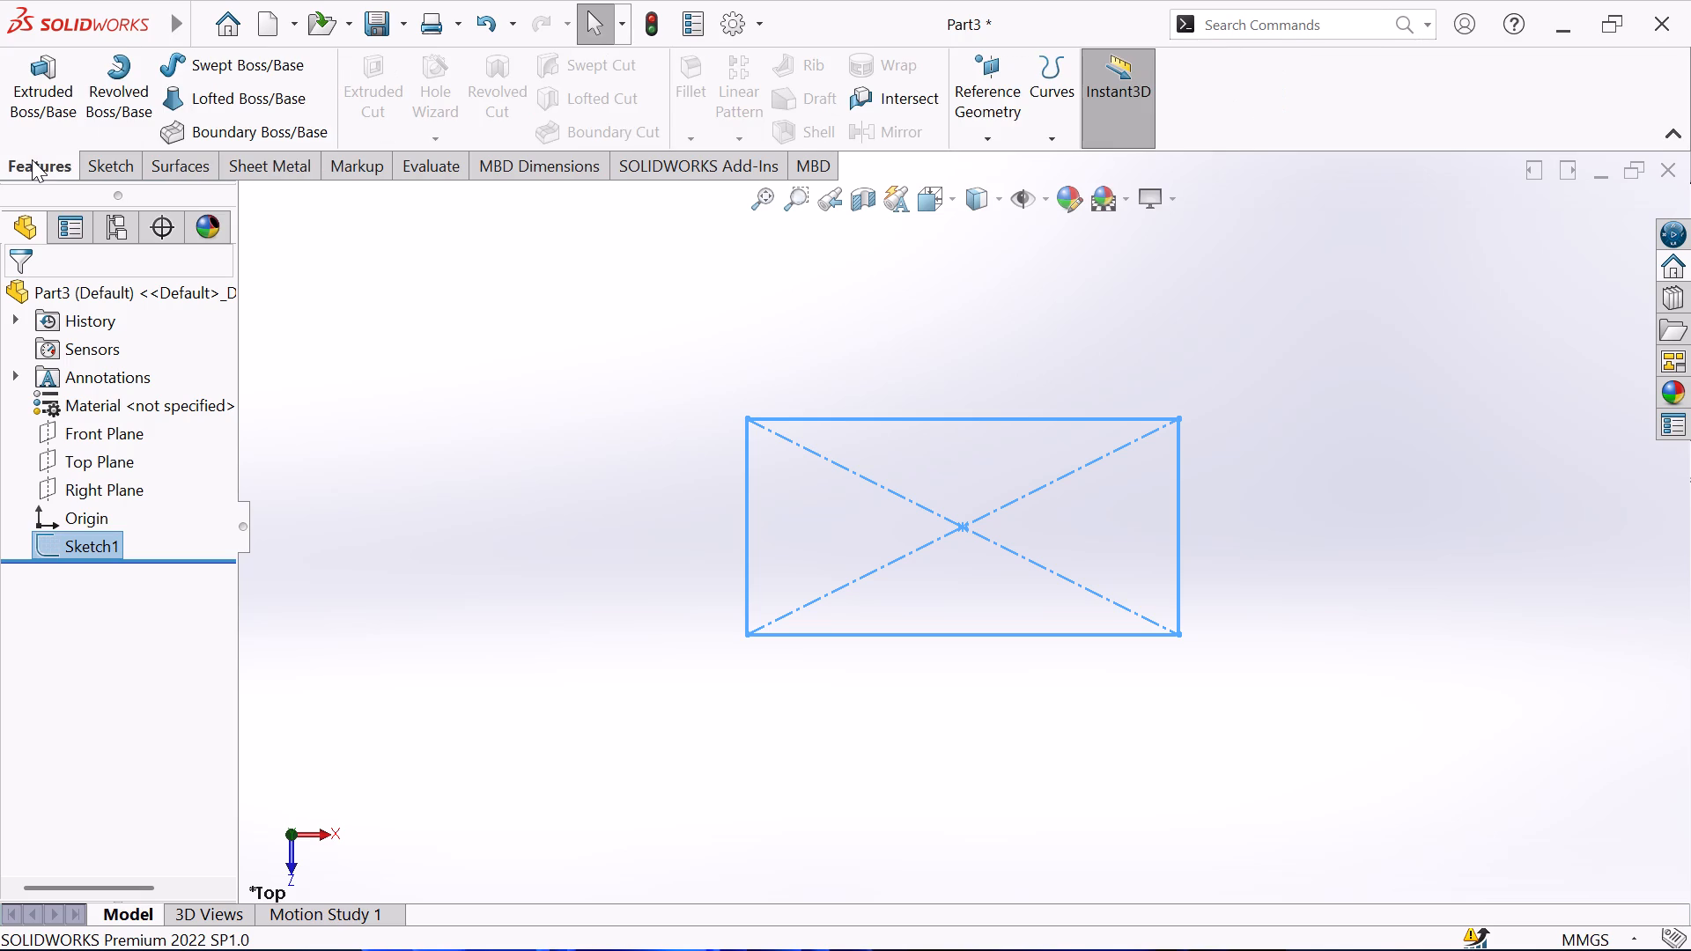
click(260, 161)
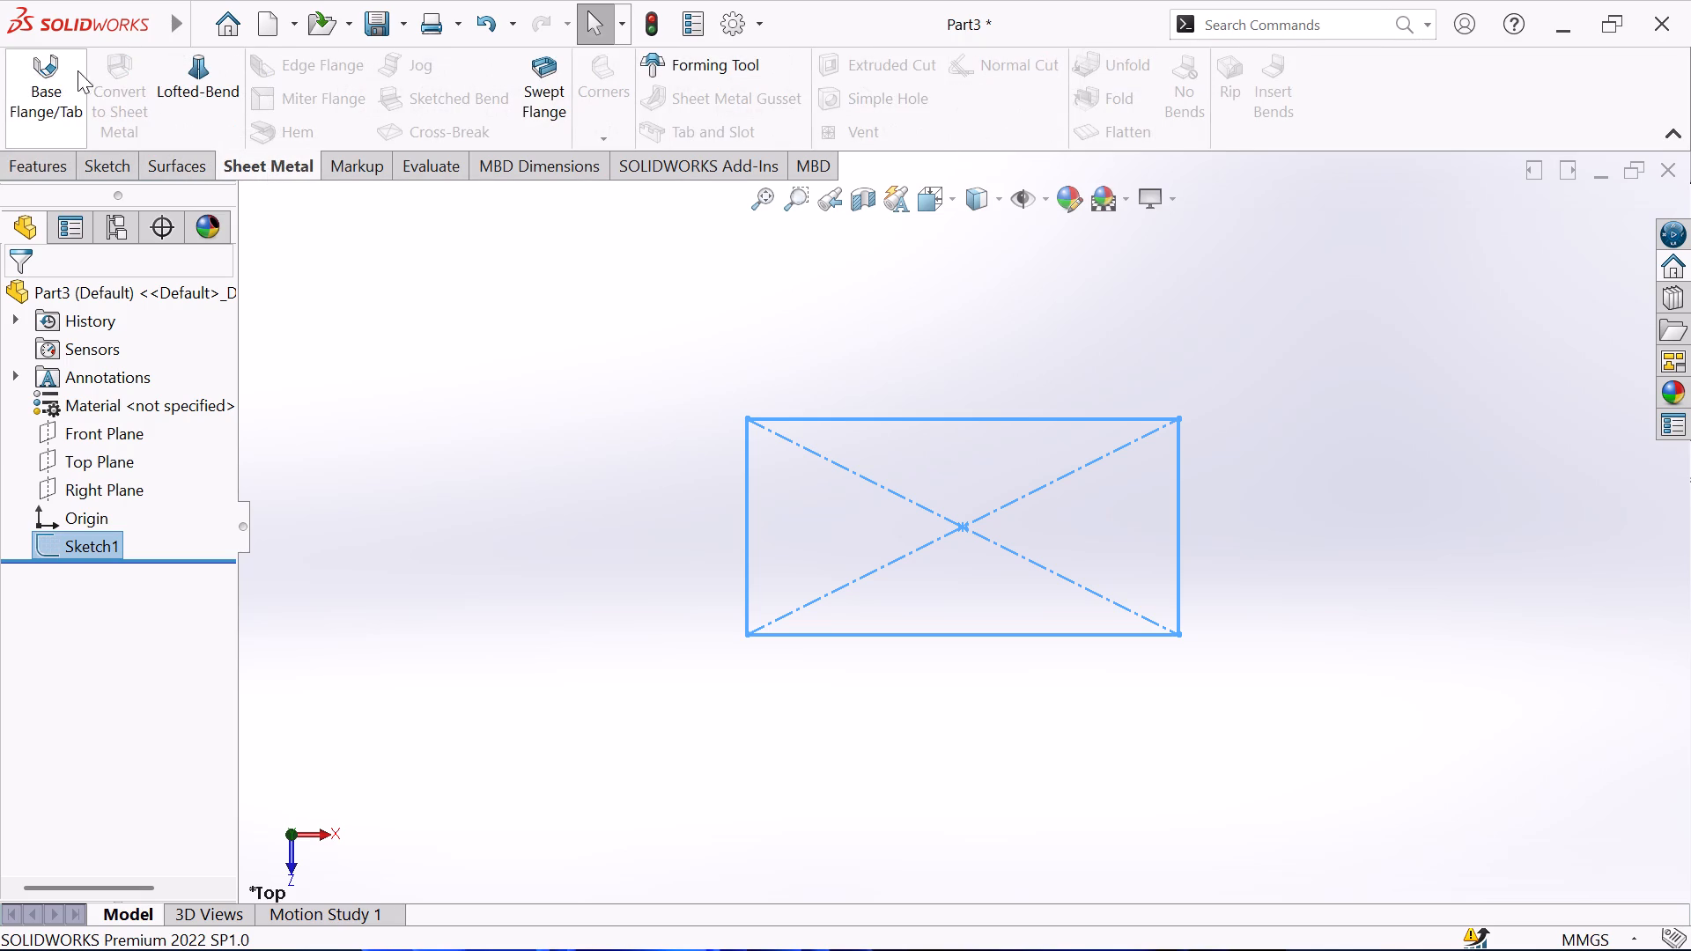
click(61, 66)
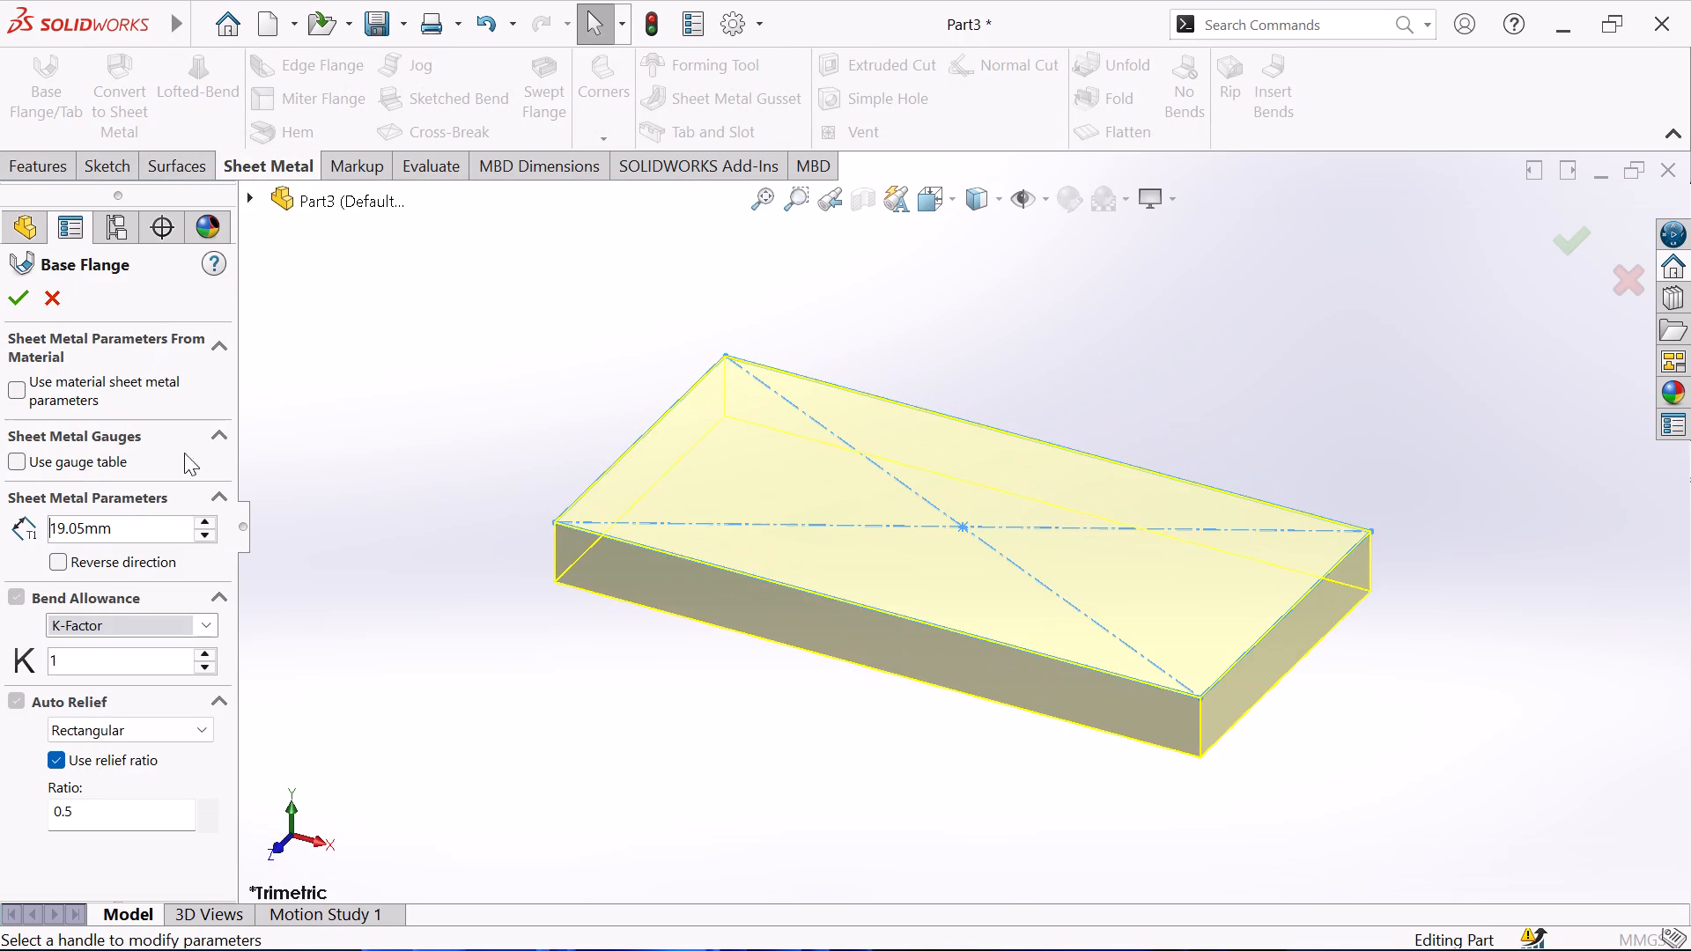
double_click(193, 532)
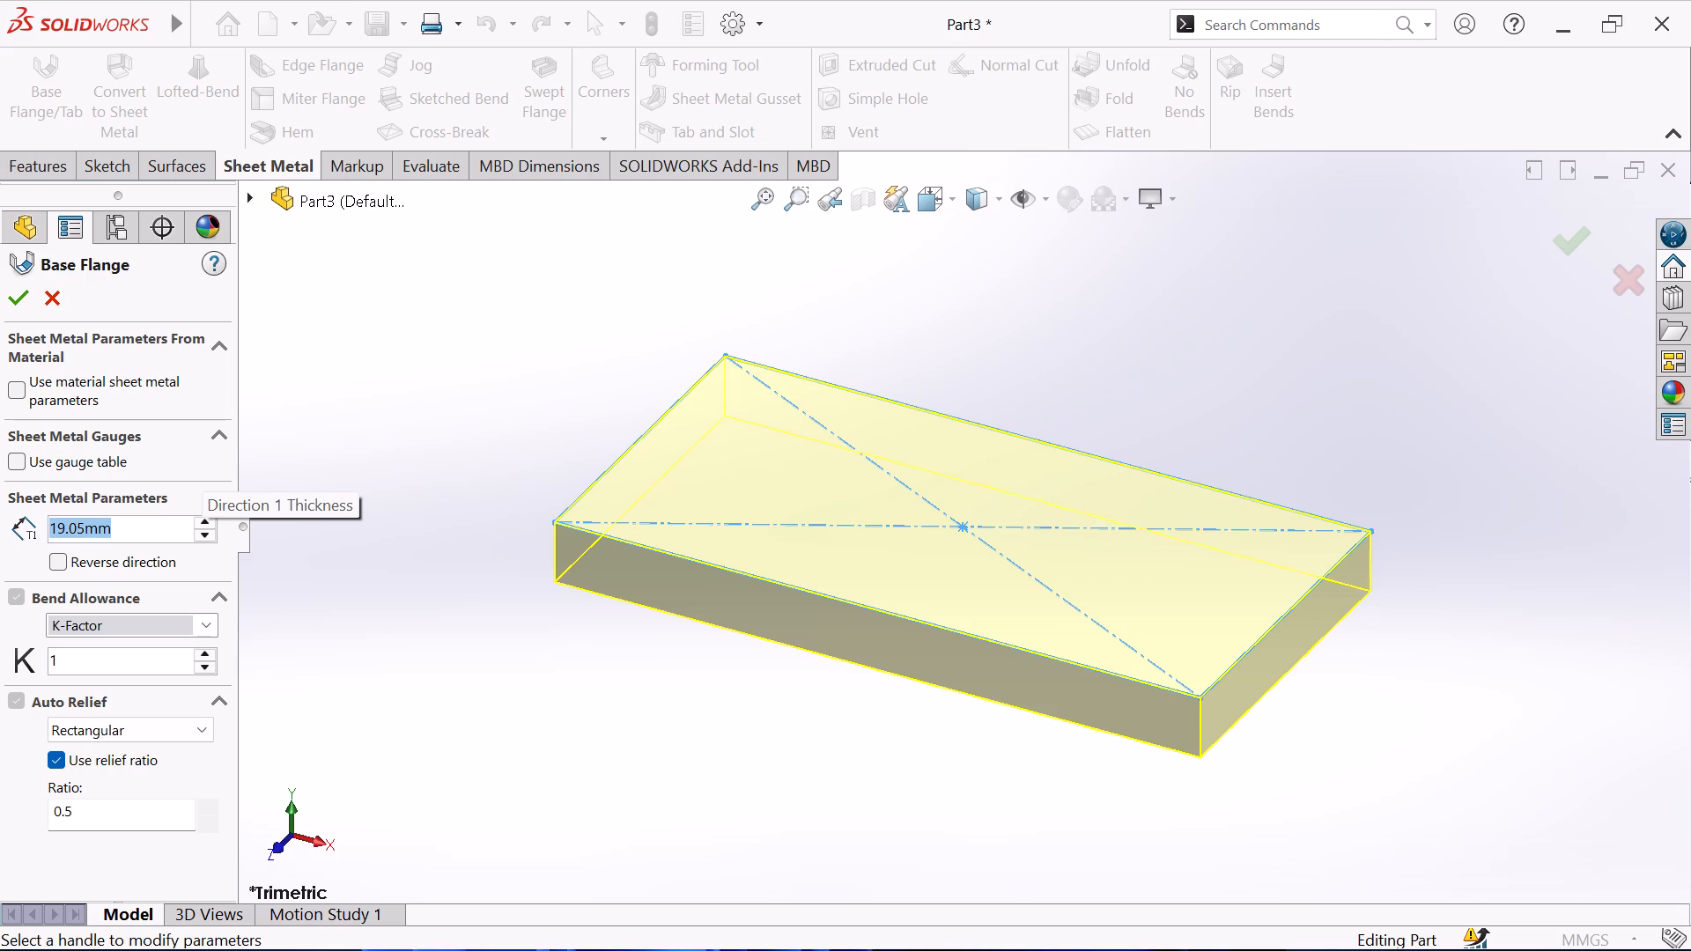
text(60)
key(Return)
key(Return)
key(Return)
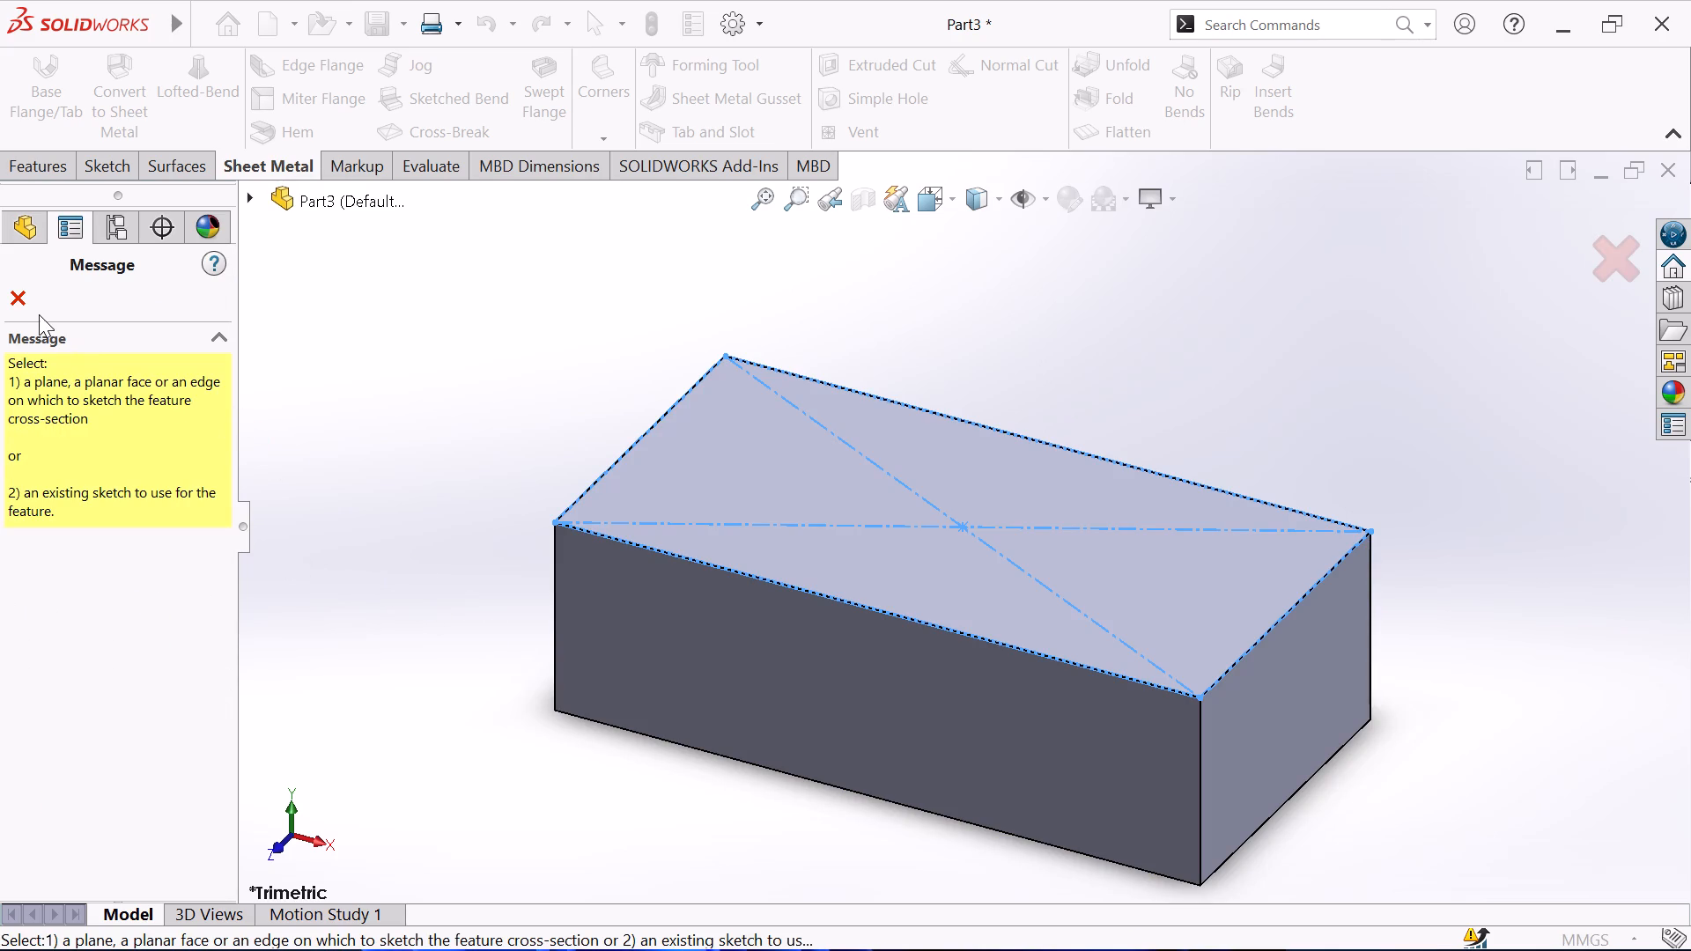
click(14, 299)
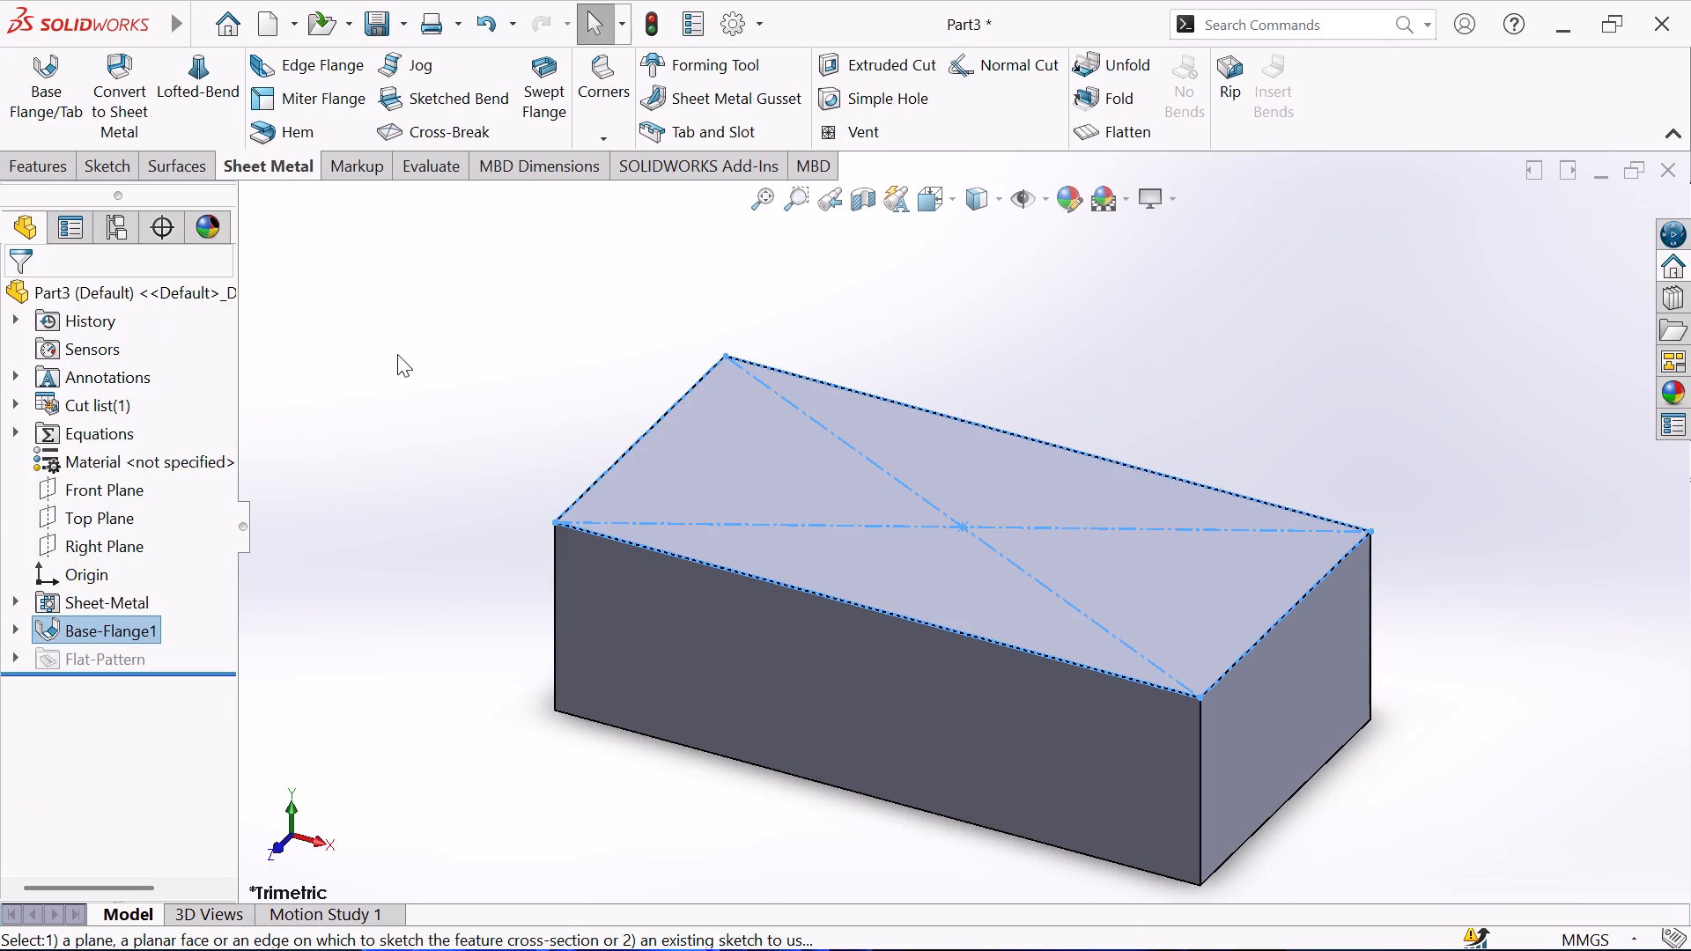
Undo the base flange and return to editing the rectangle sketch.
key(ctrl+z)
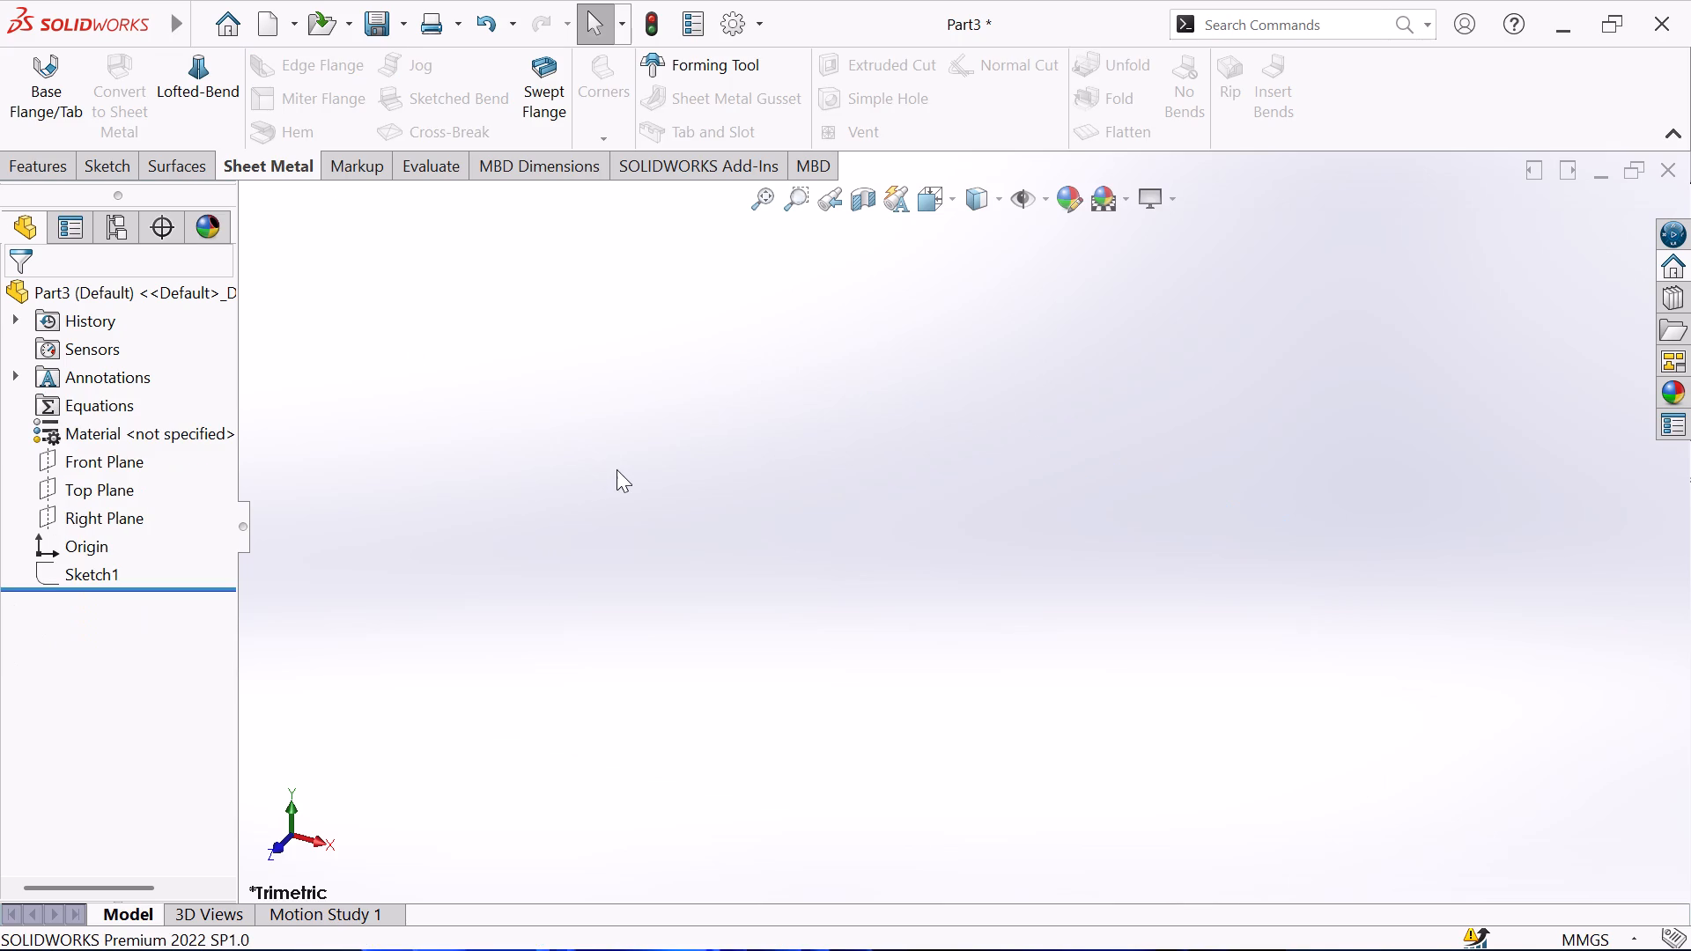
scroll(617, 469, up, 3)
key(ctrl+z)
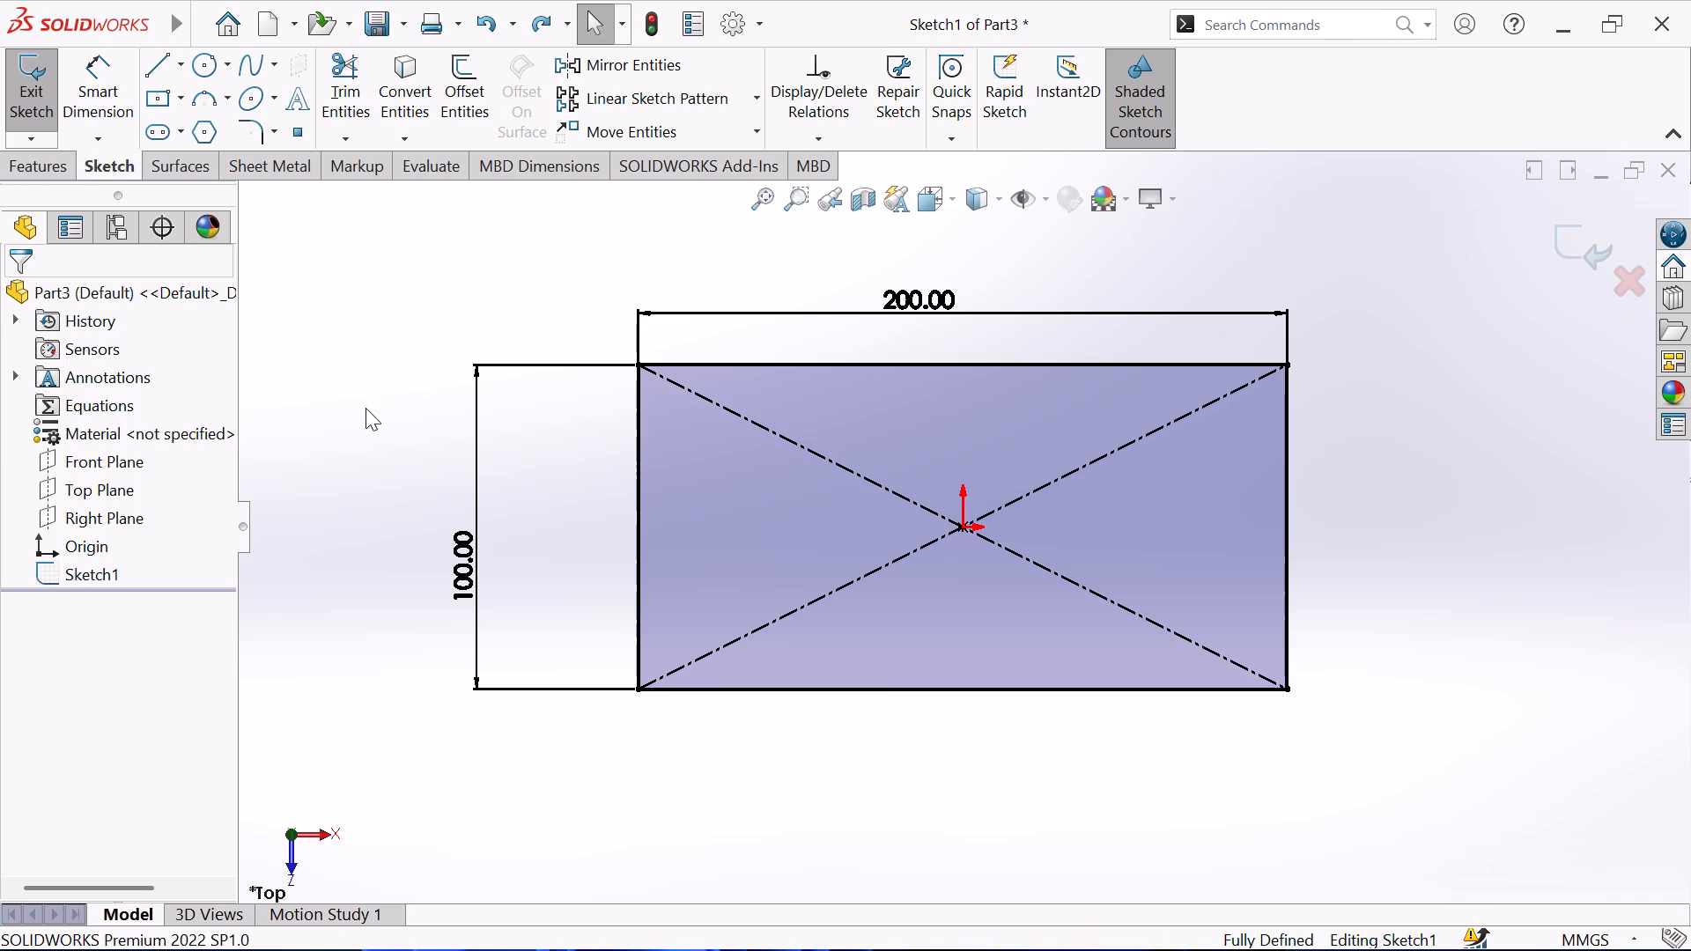
Fillet all four corners of the rectangle sketch with a 6.5 mm radius.
click(261, 122)
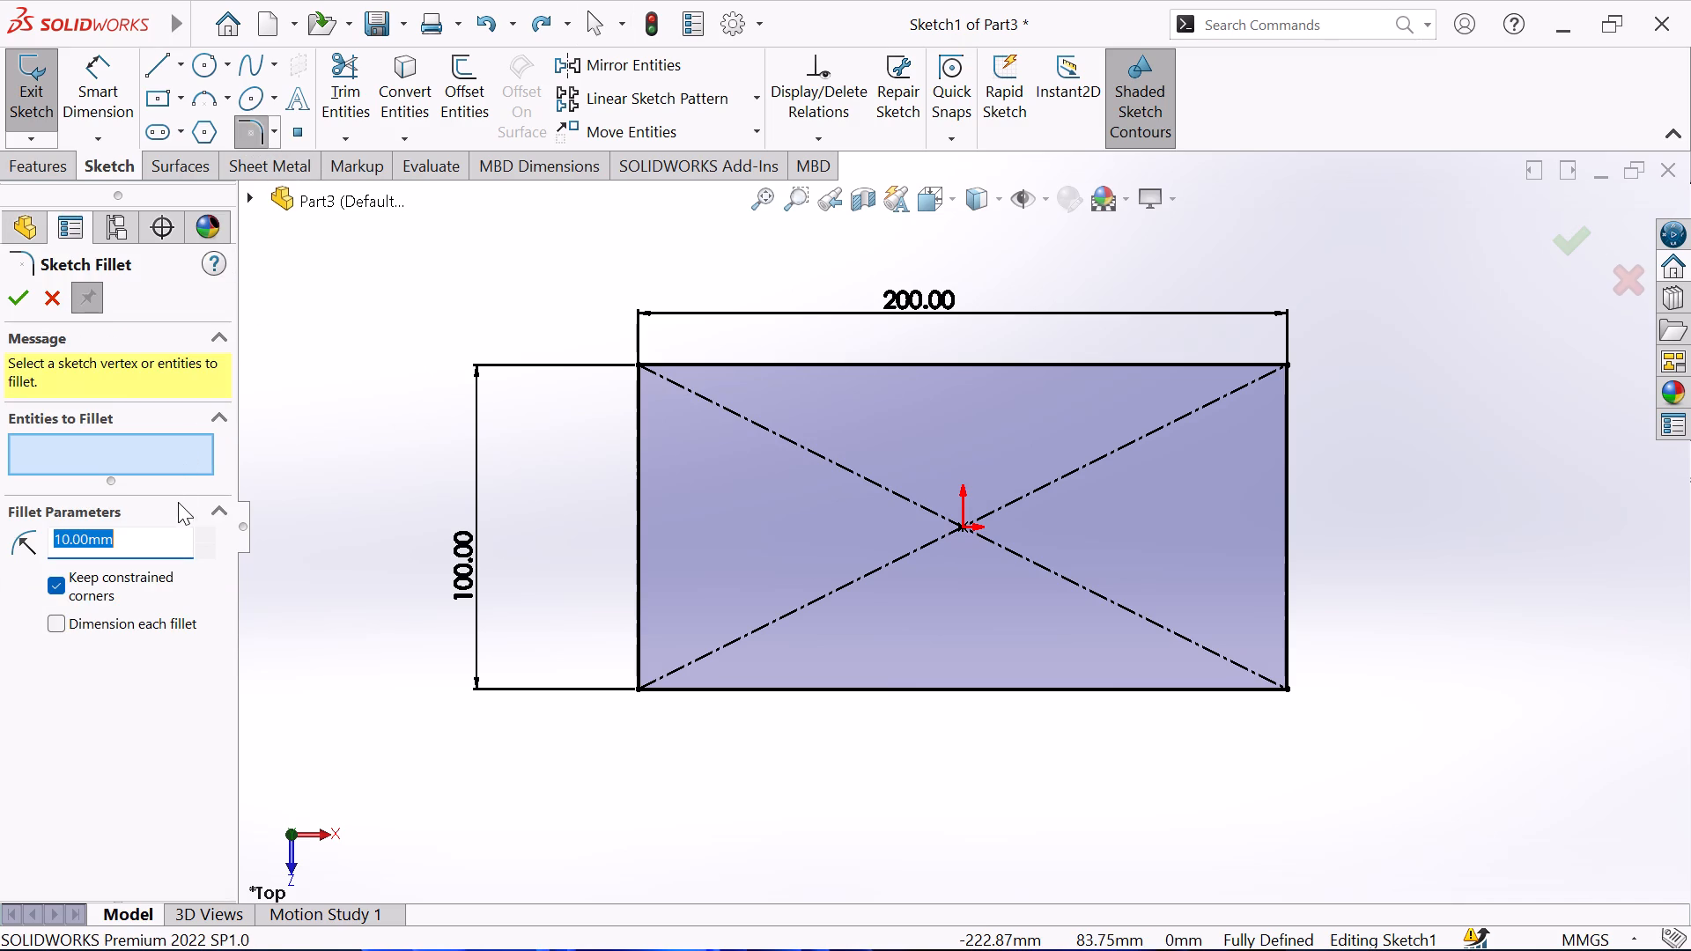
text(6.)
key(5)
key(Return)
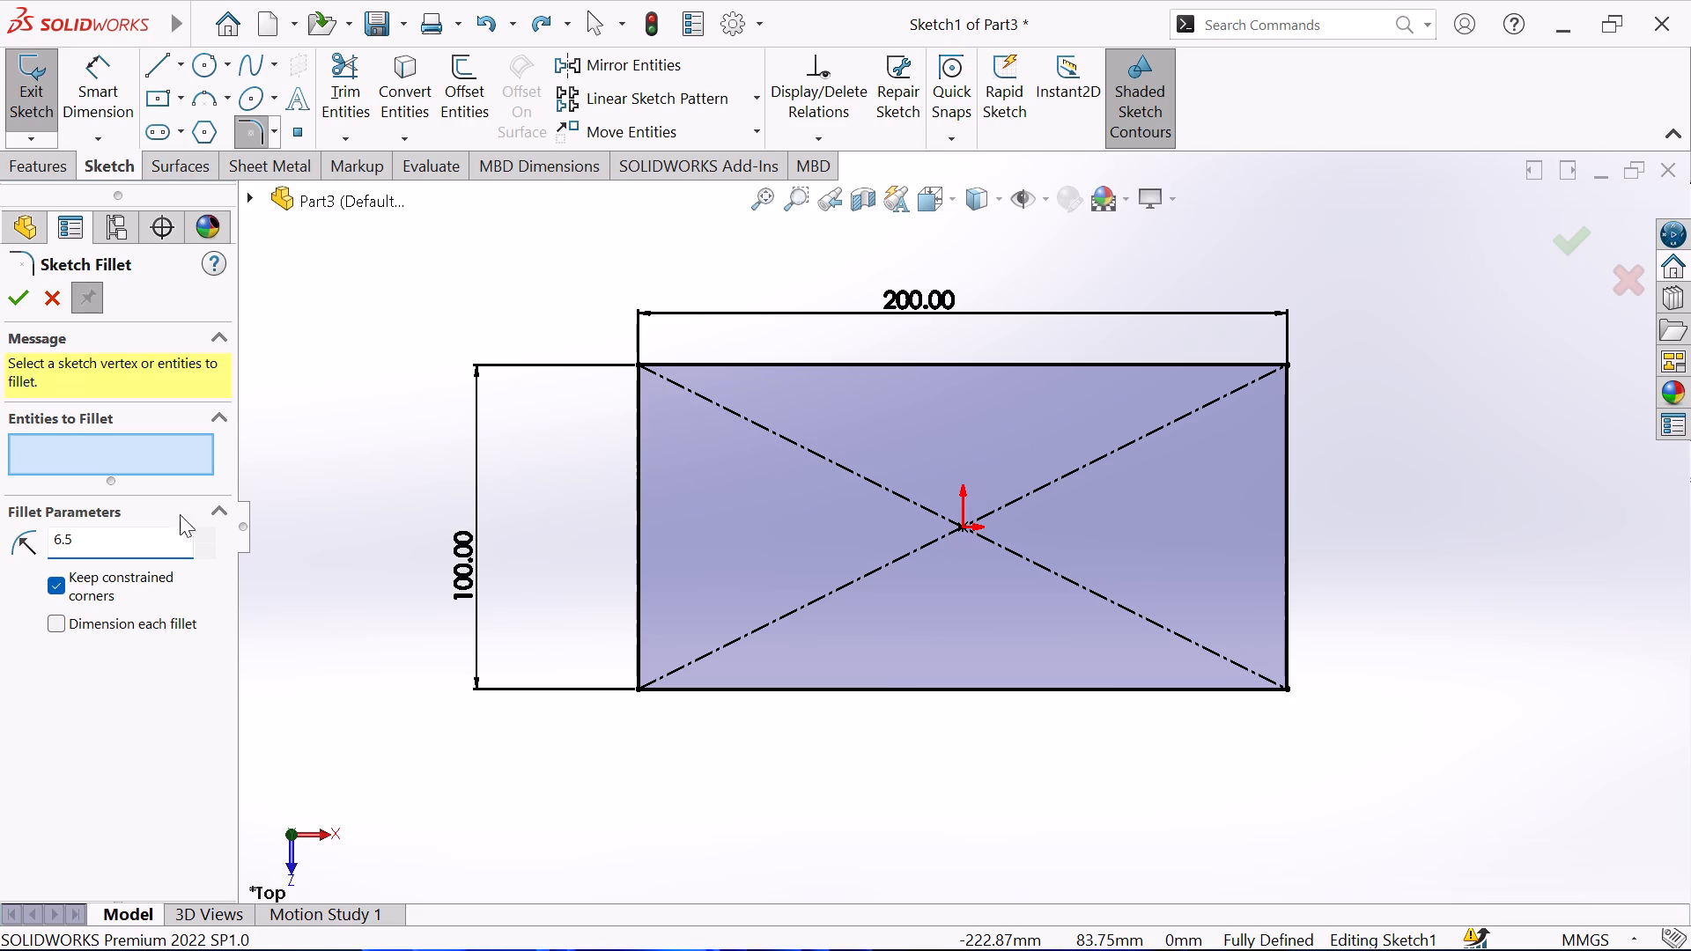
click(634, 365)
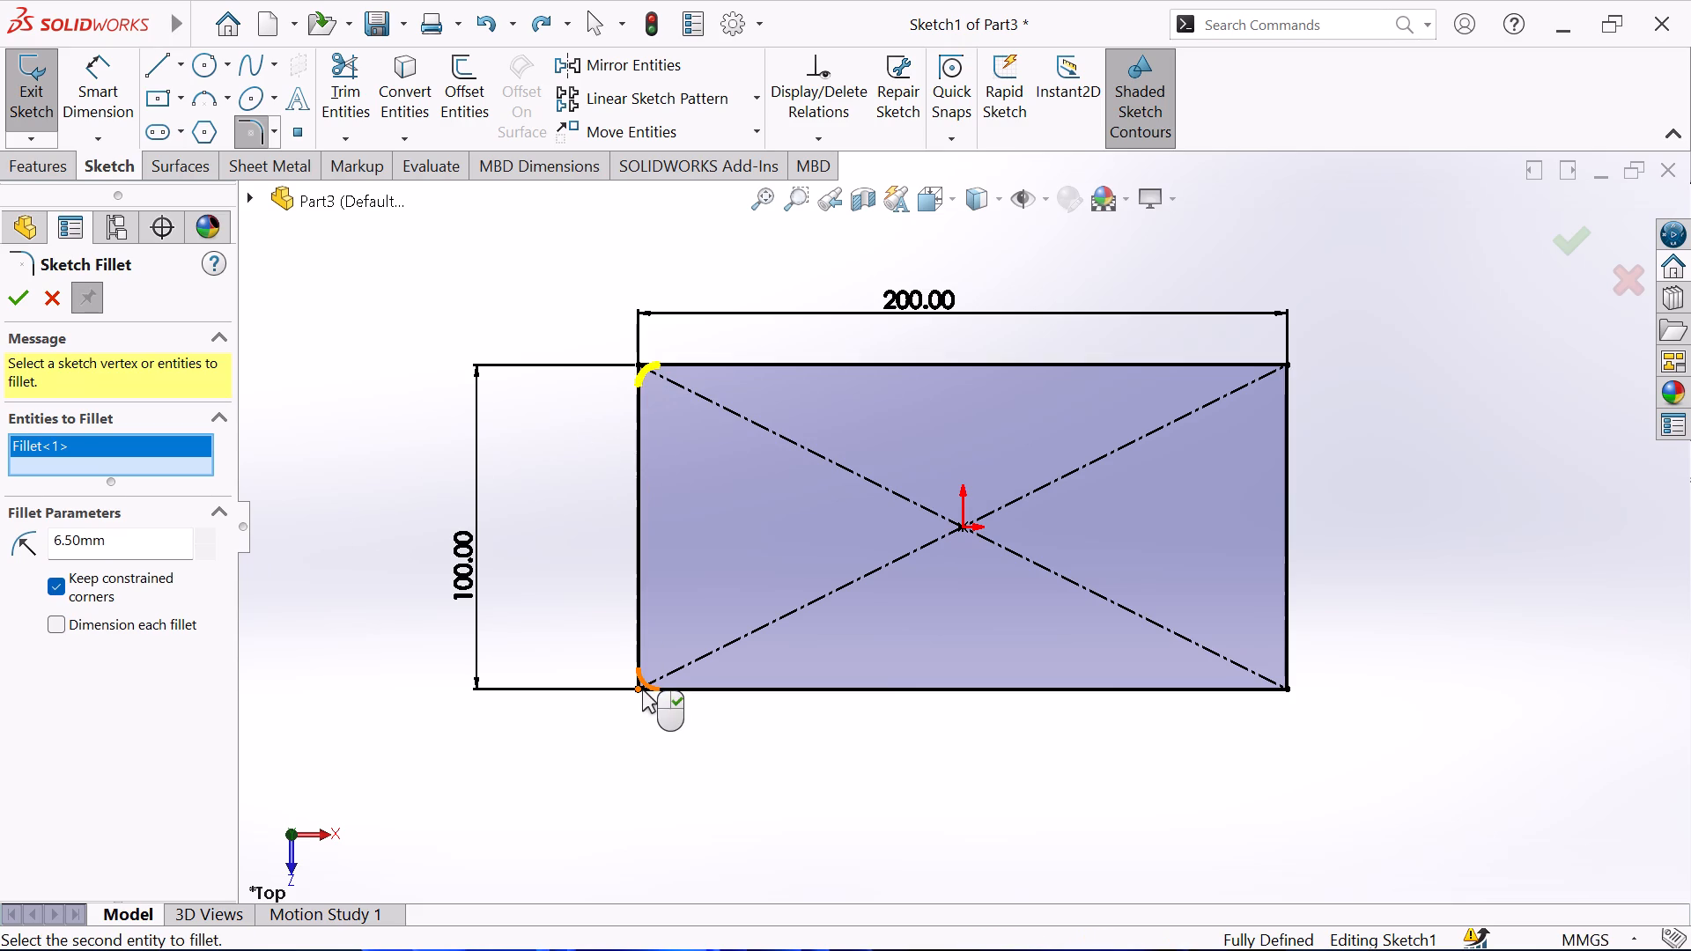
click(642, 689)
click(1289, 691)
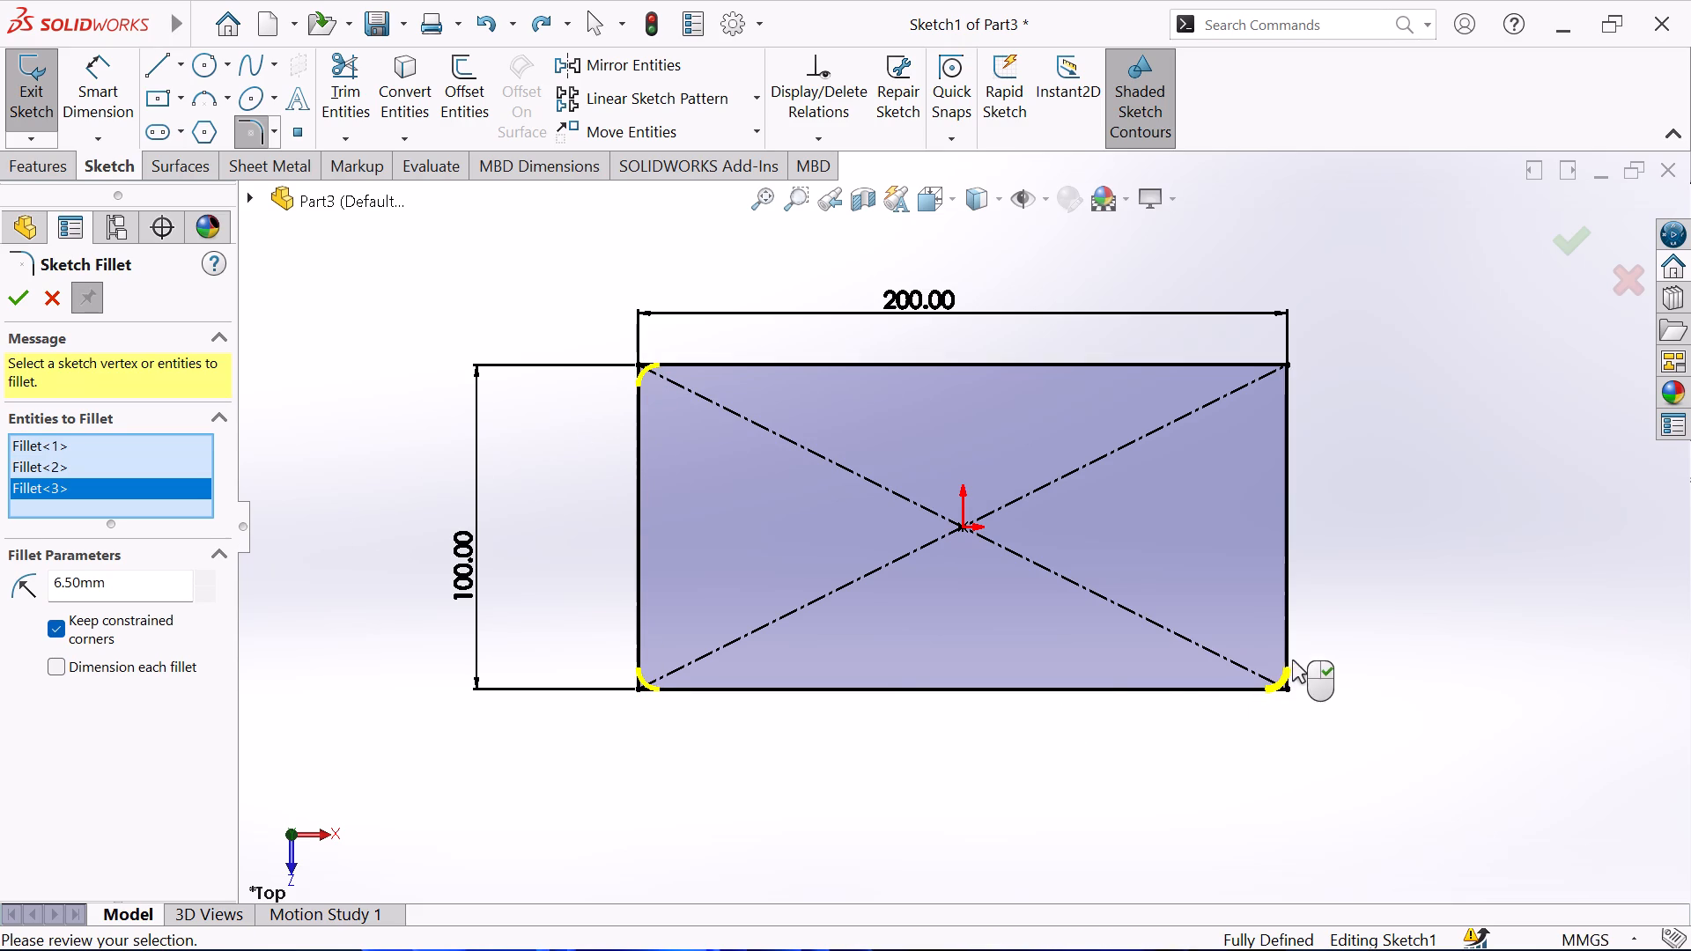
click(1284, 365)
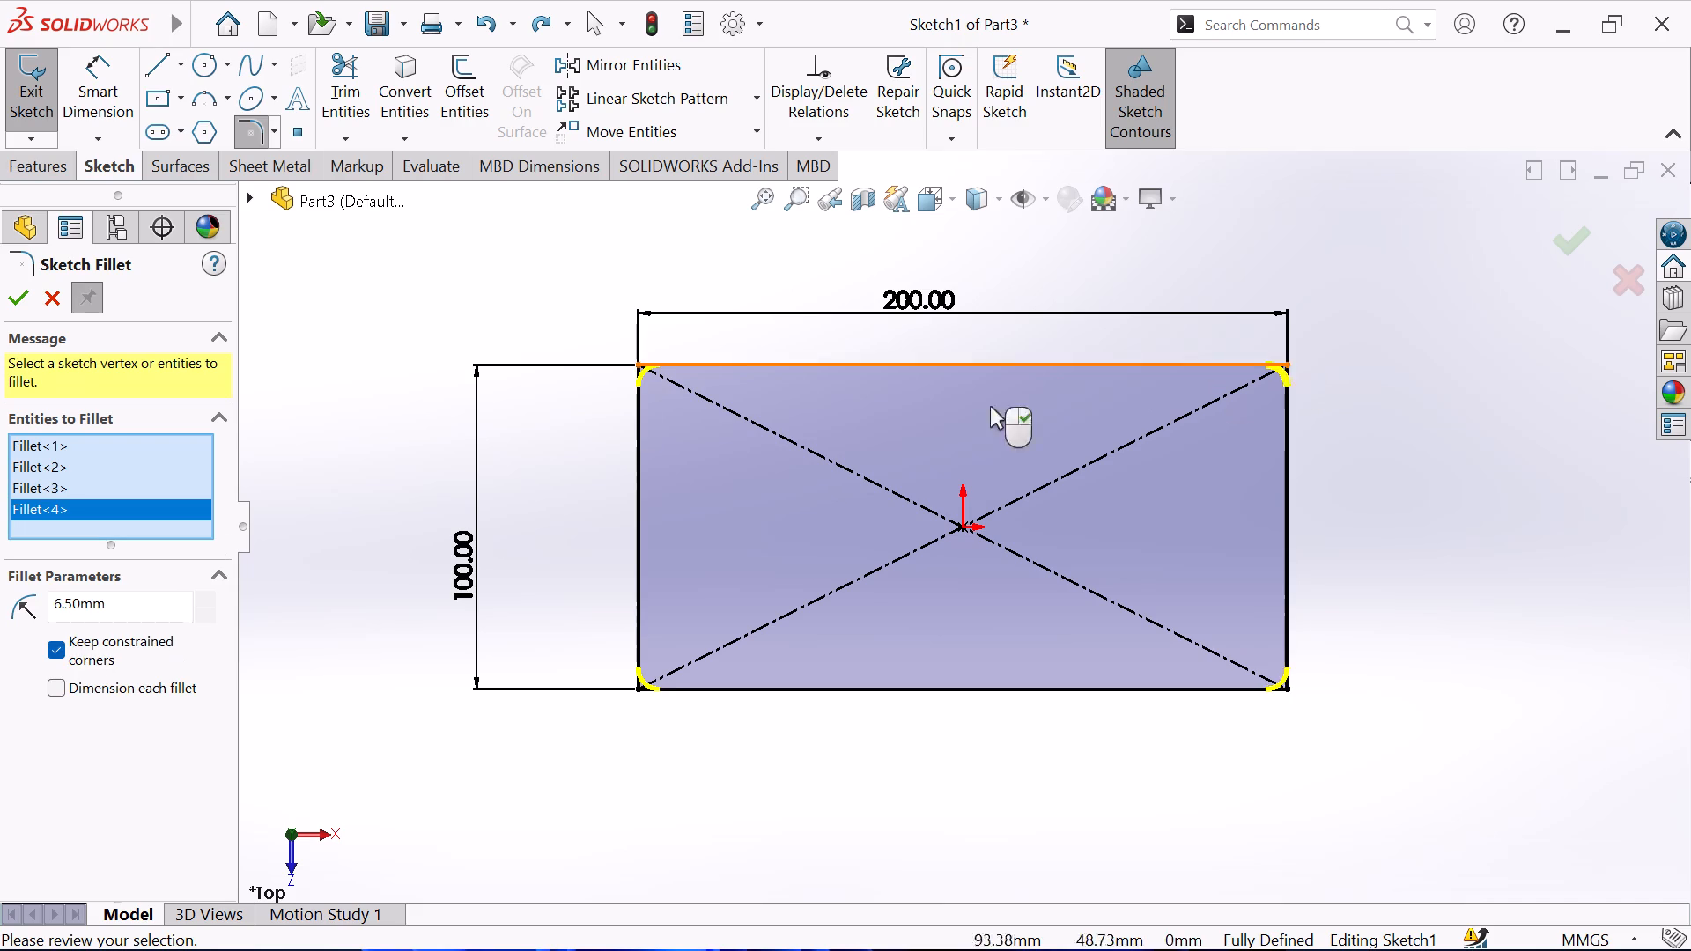
click(25, 300)
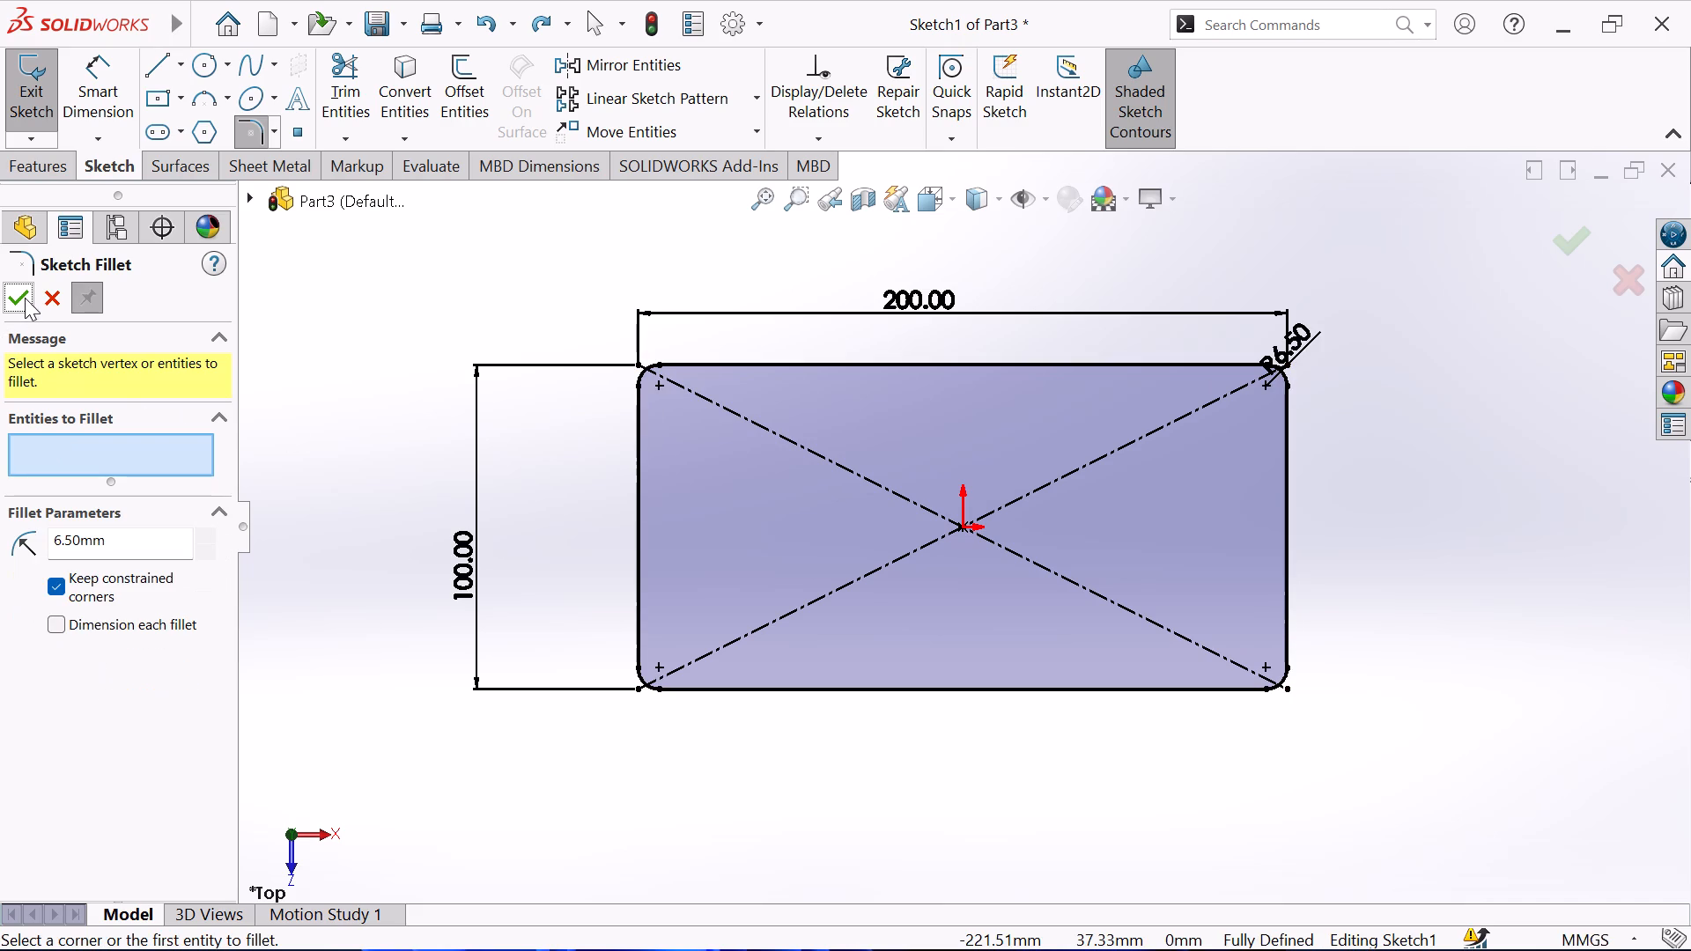
click(18, 285)
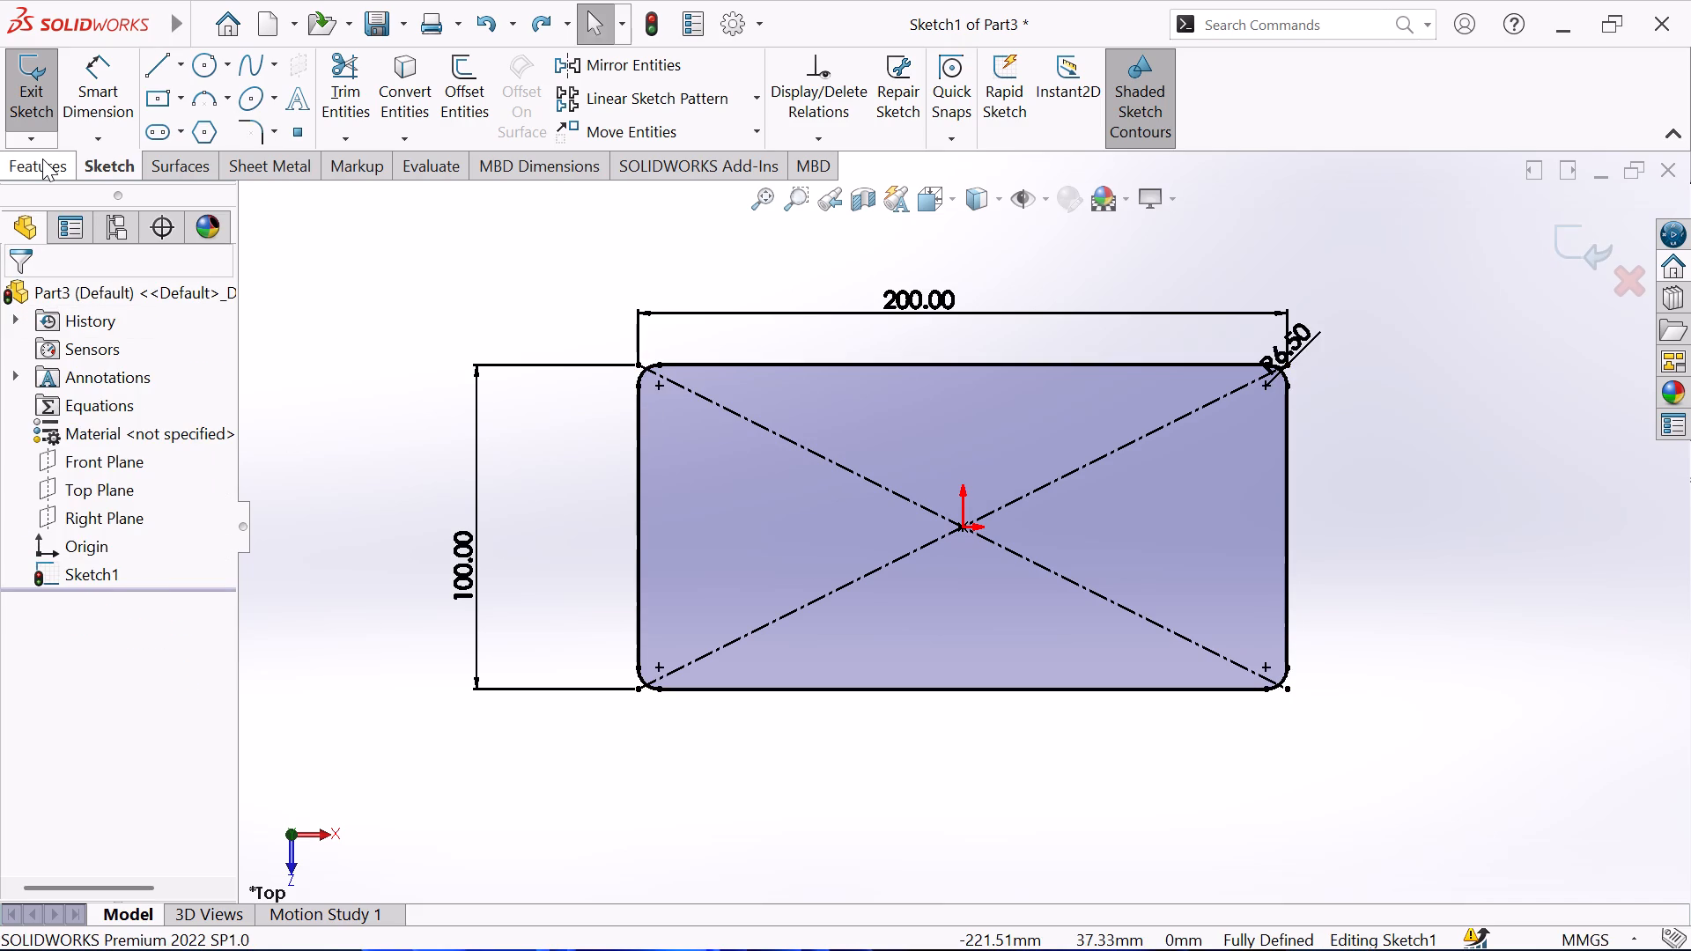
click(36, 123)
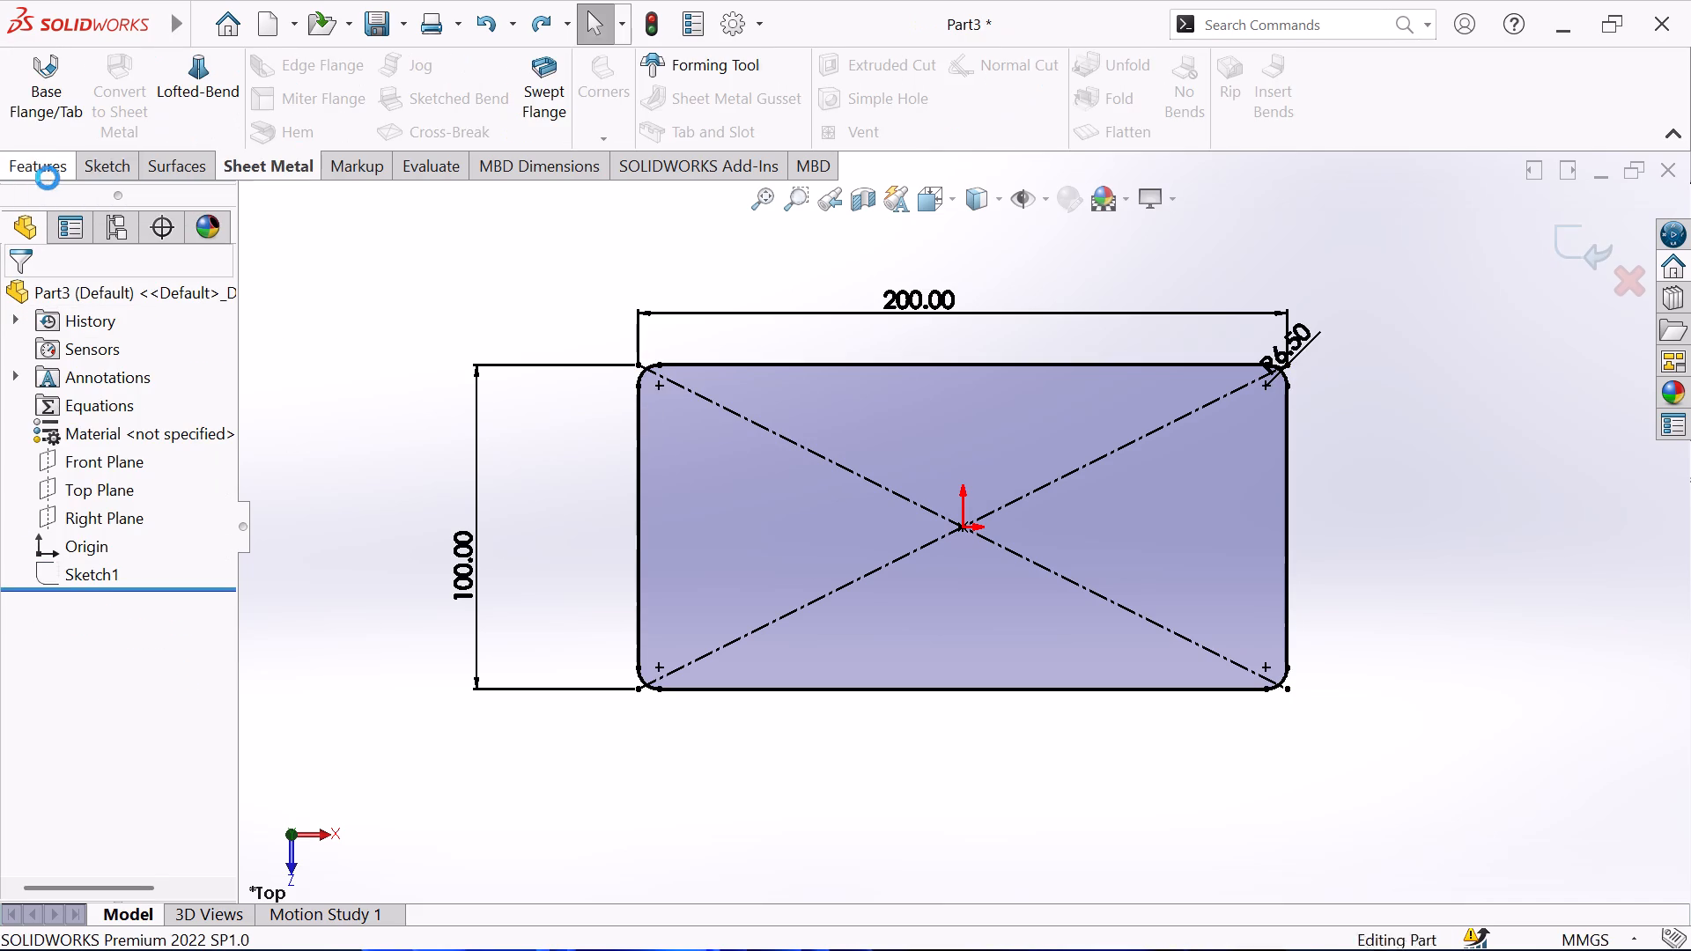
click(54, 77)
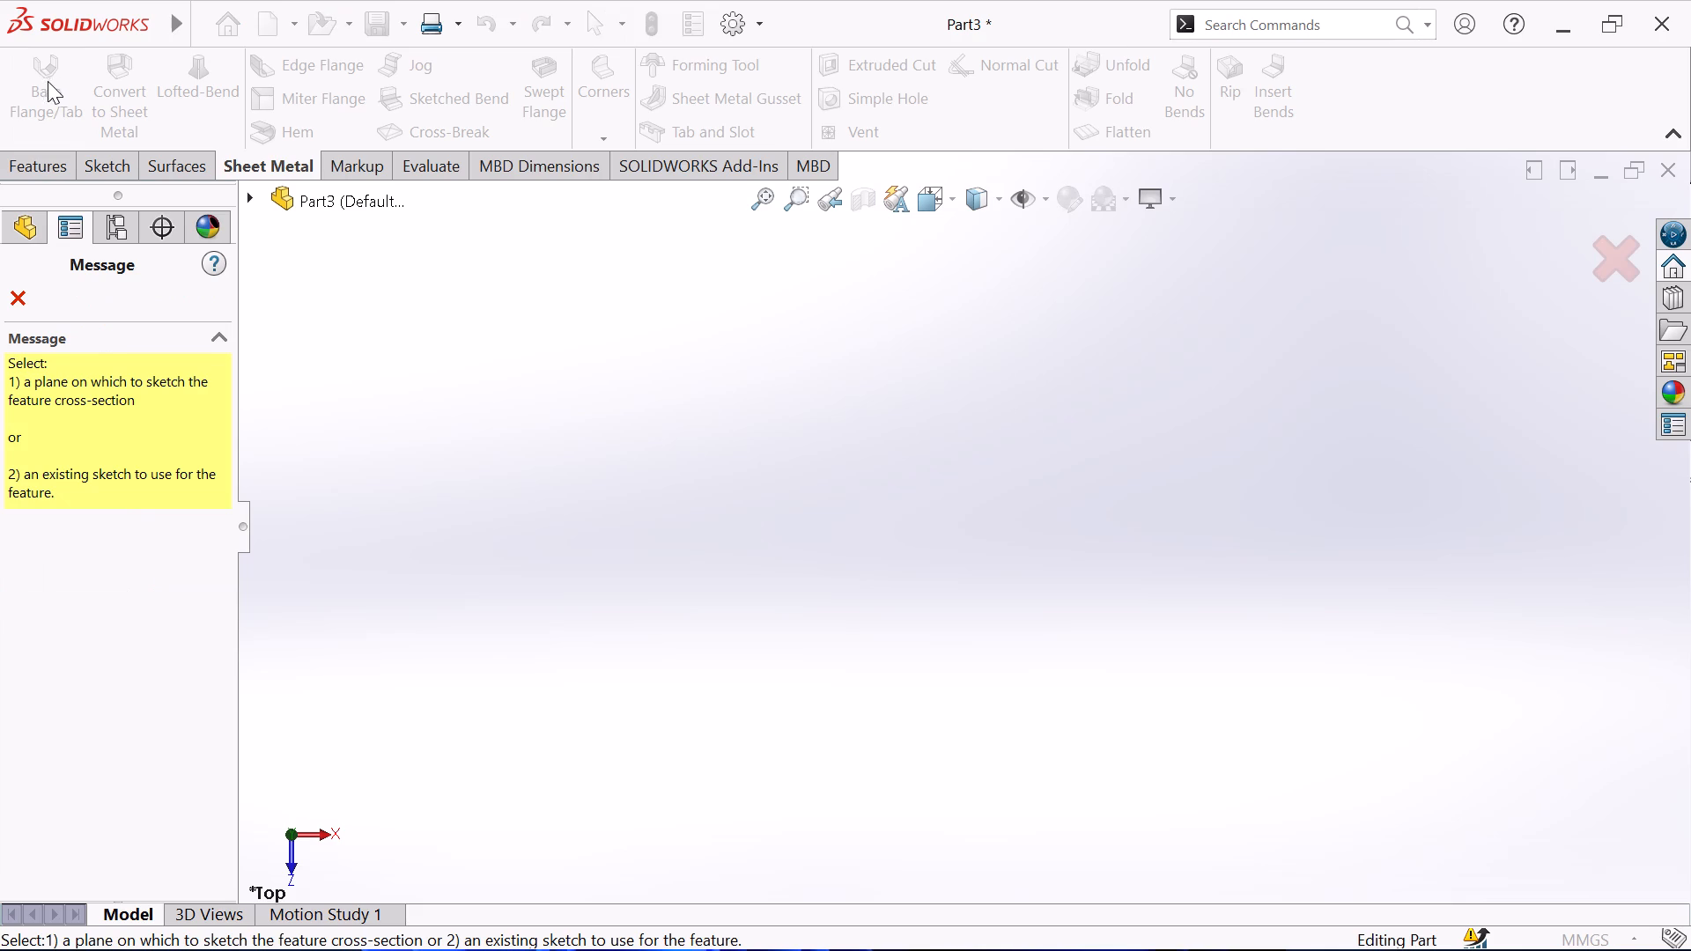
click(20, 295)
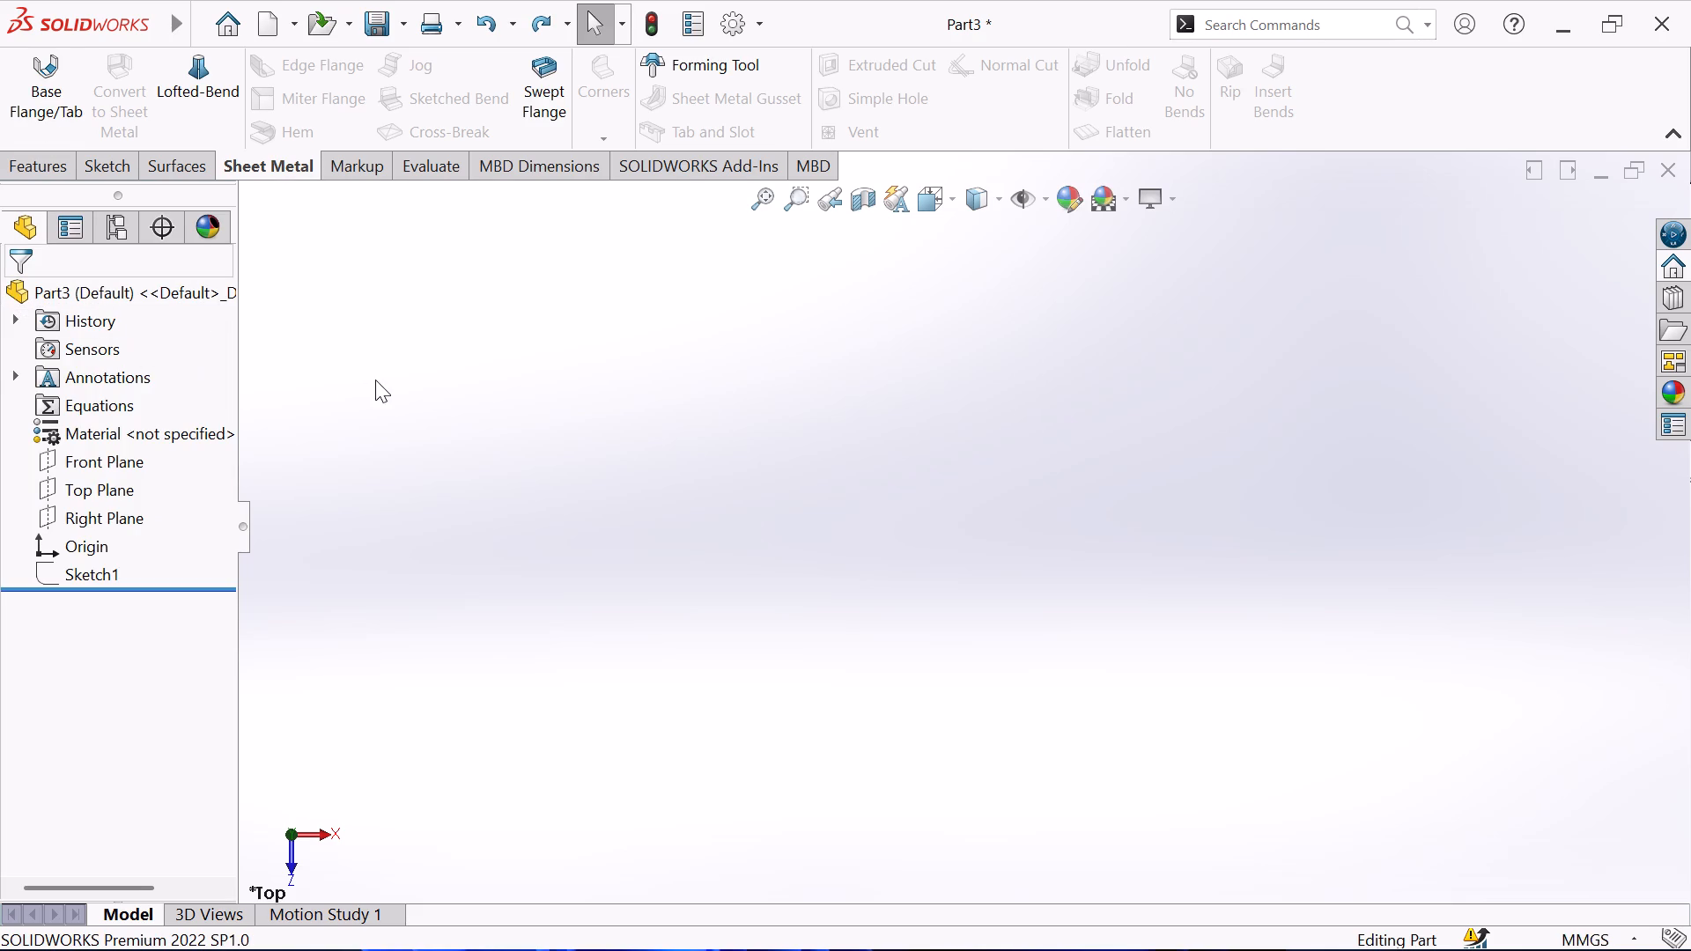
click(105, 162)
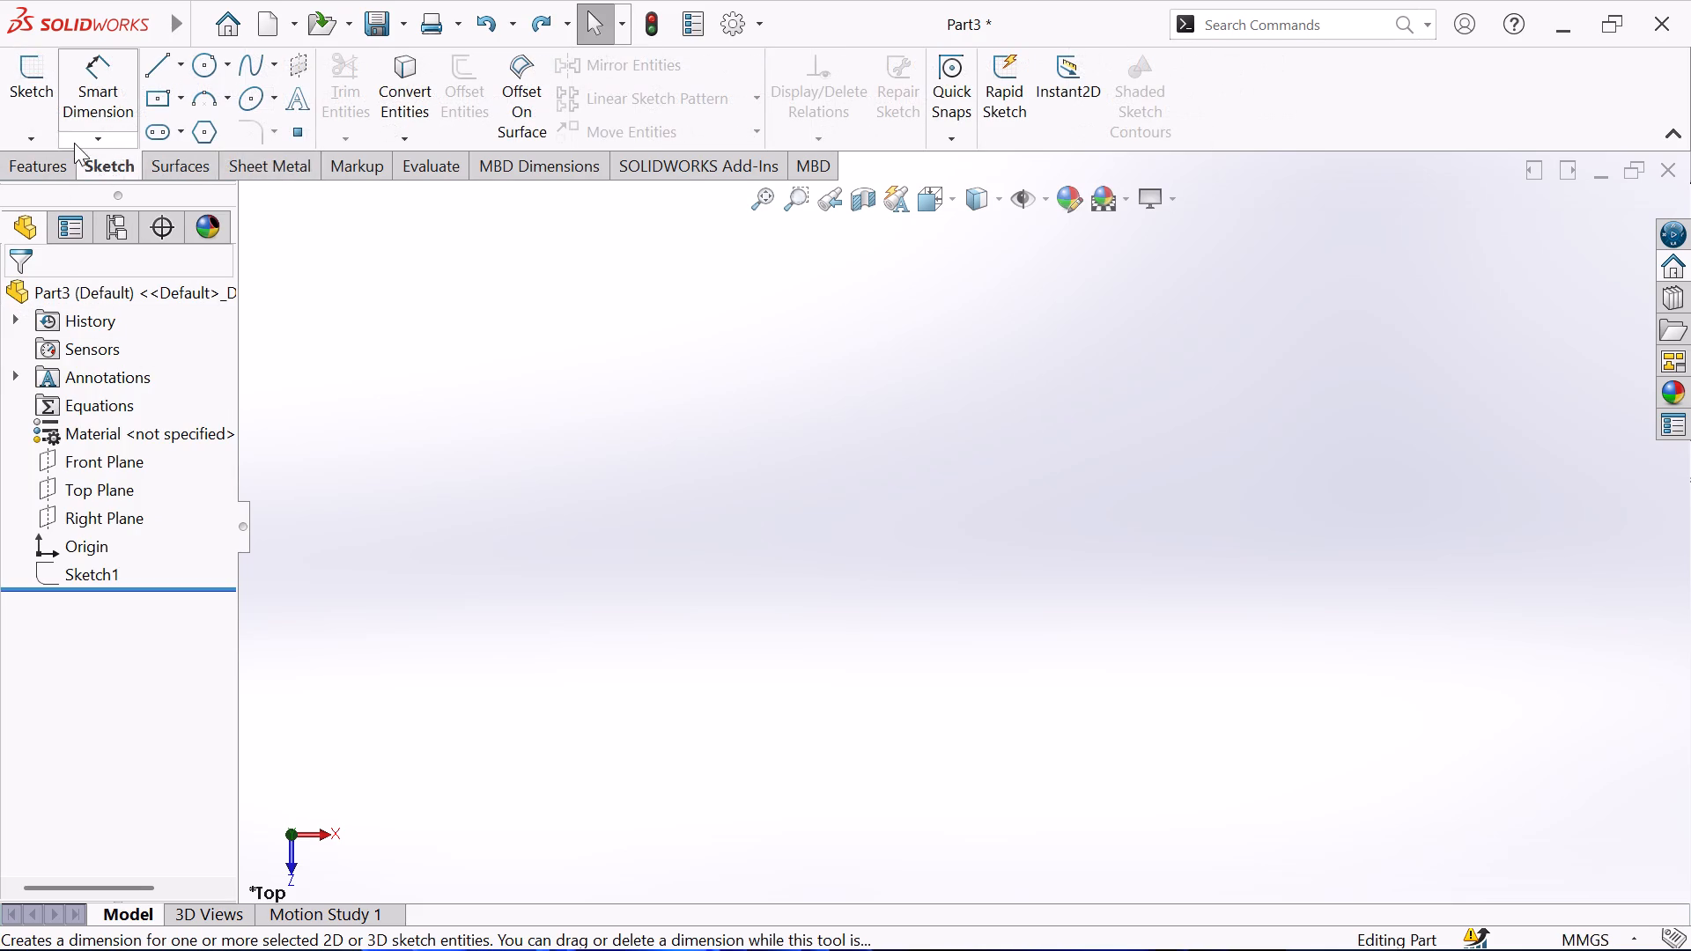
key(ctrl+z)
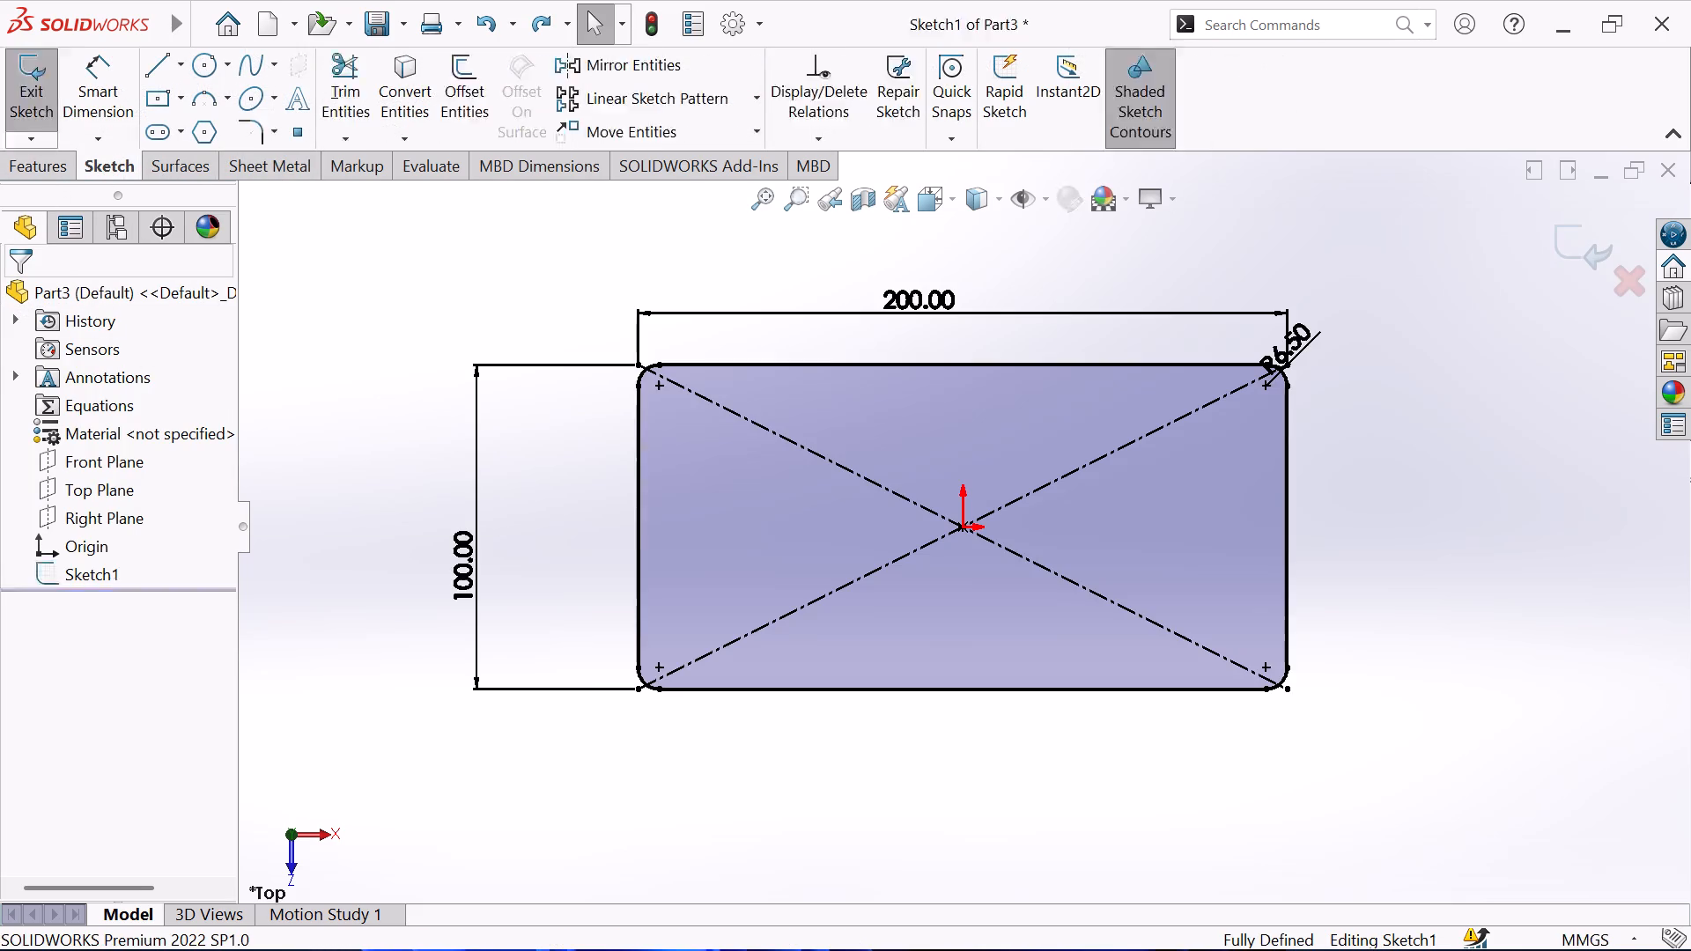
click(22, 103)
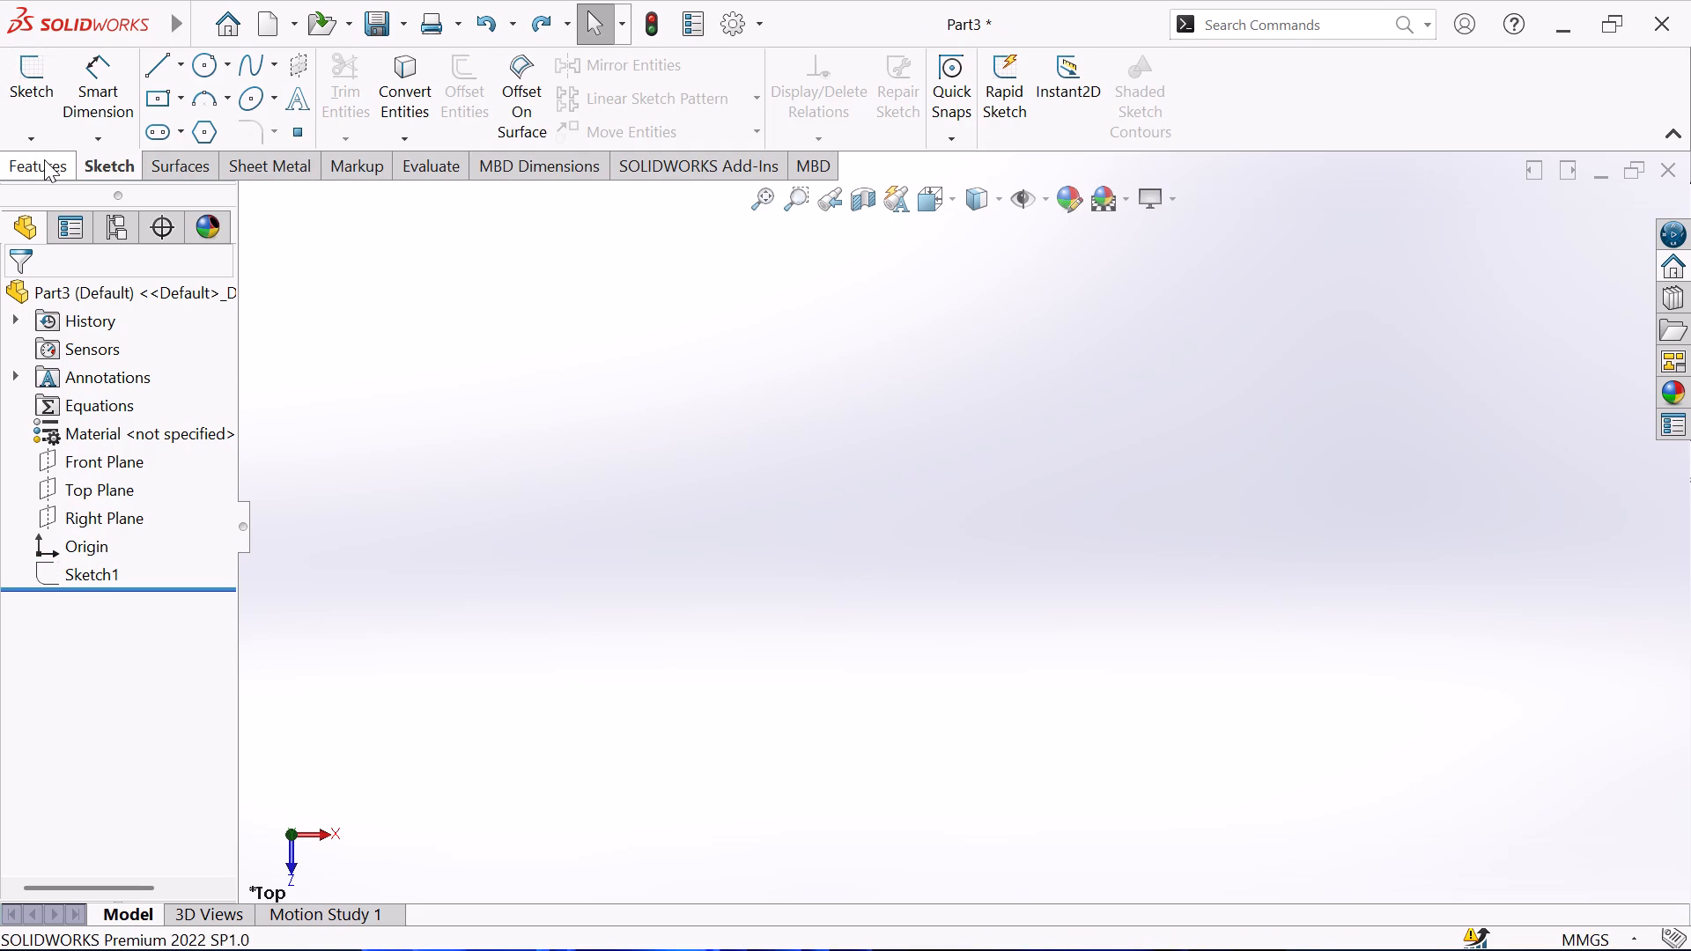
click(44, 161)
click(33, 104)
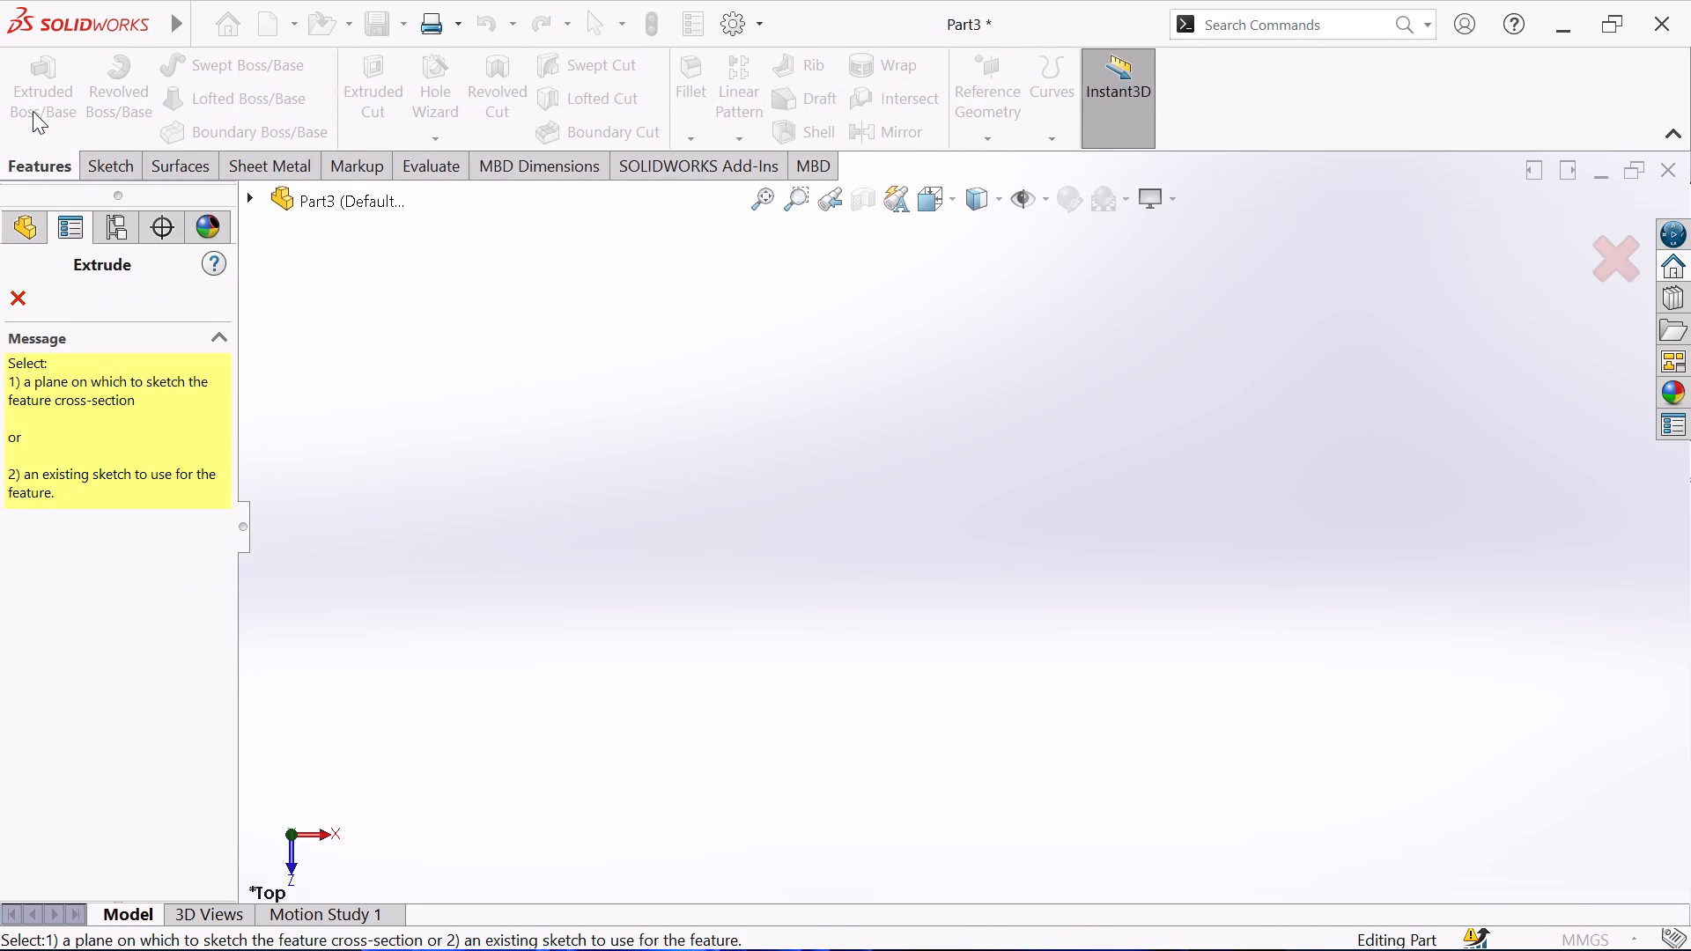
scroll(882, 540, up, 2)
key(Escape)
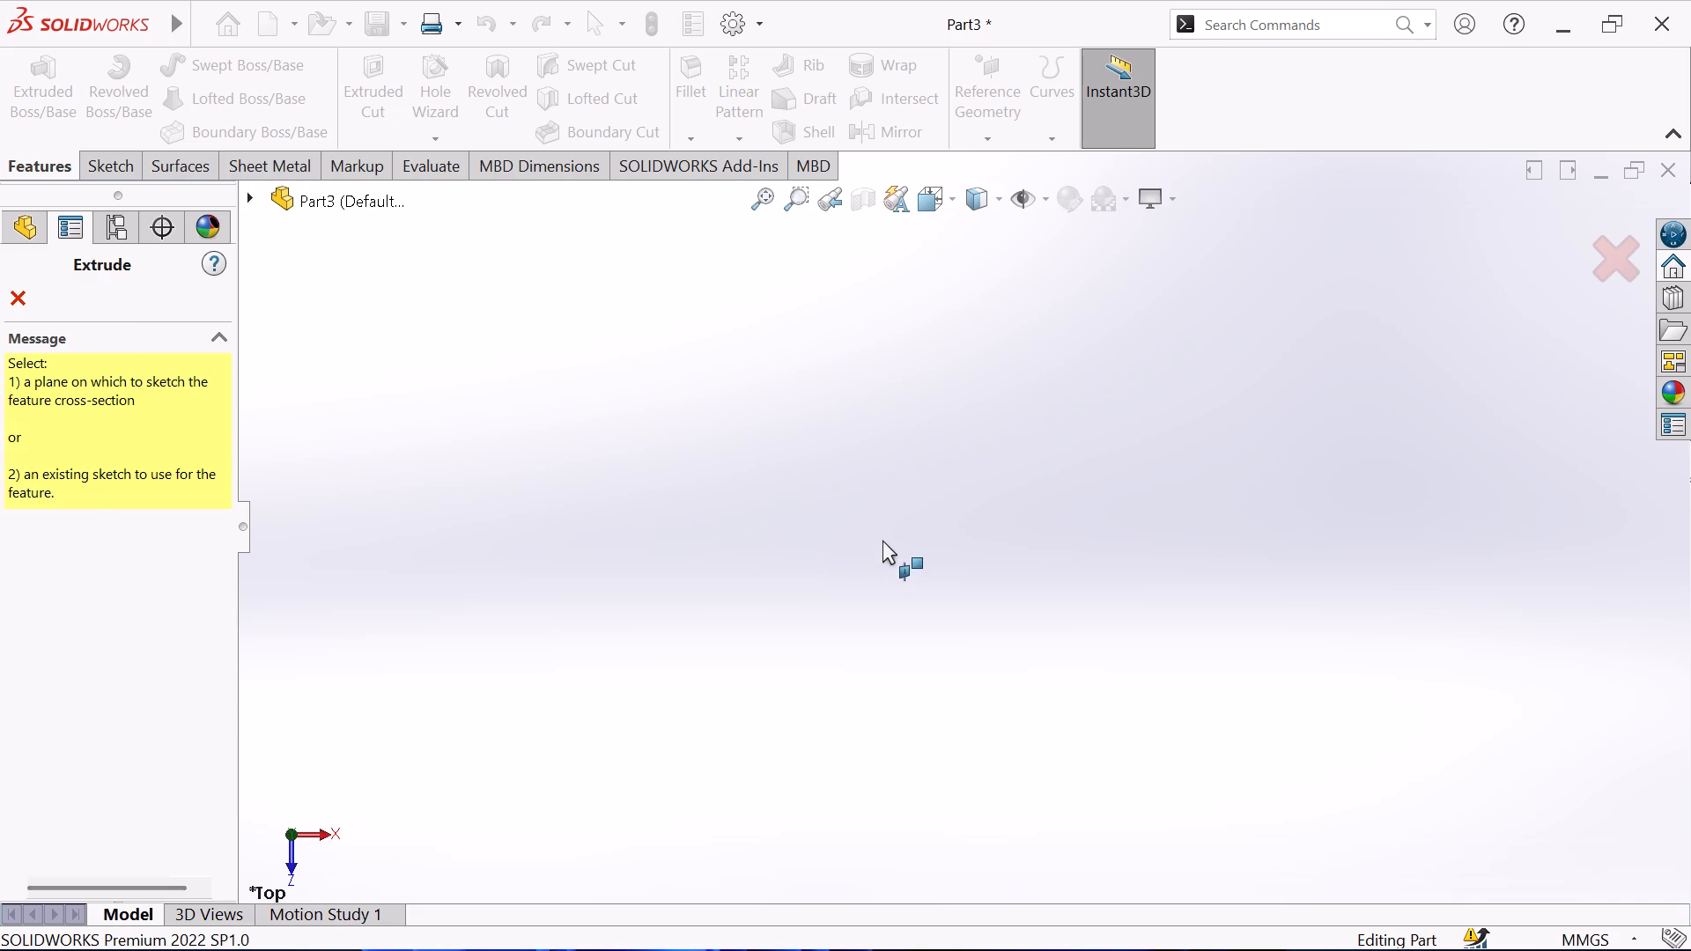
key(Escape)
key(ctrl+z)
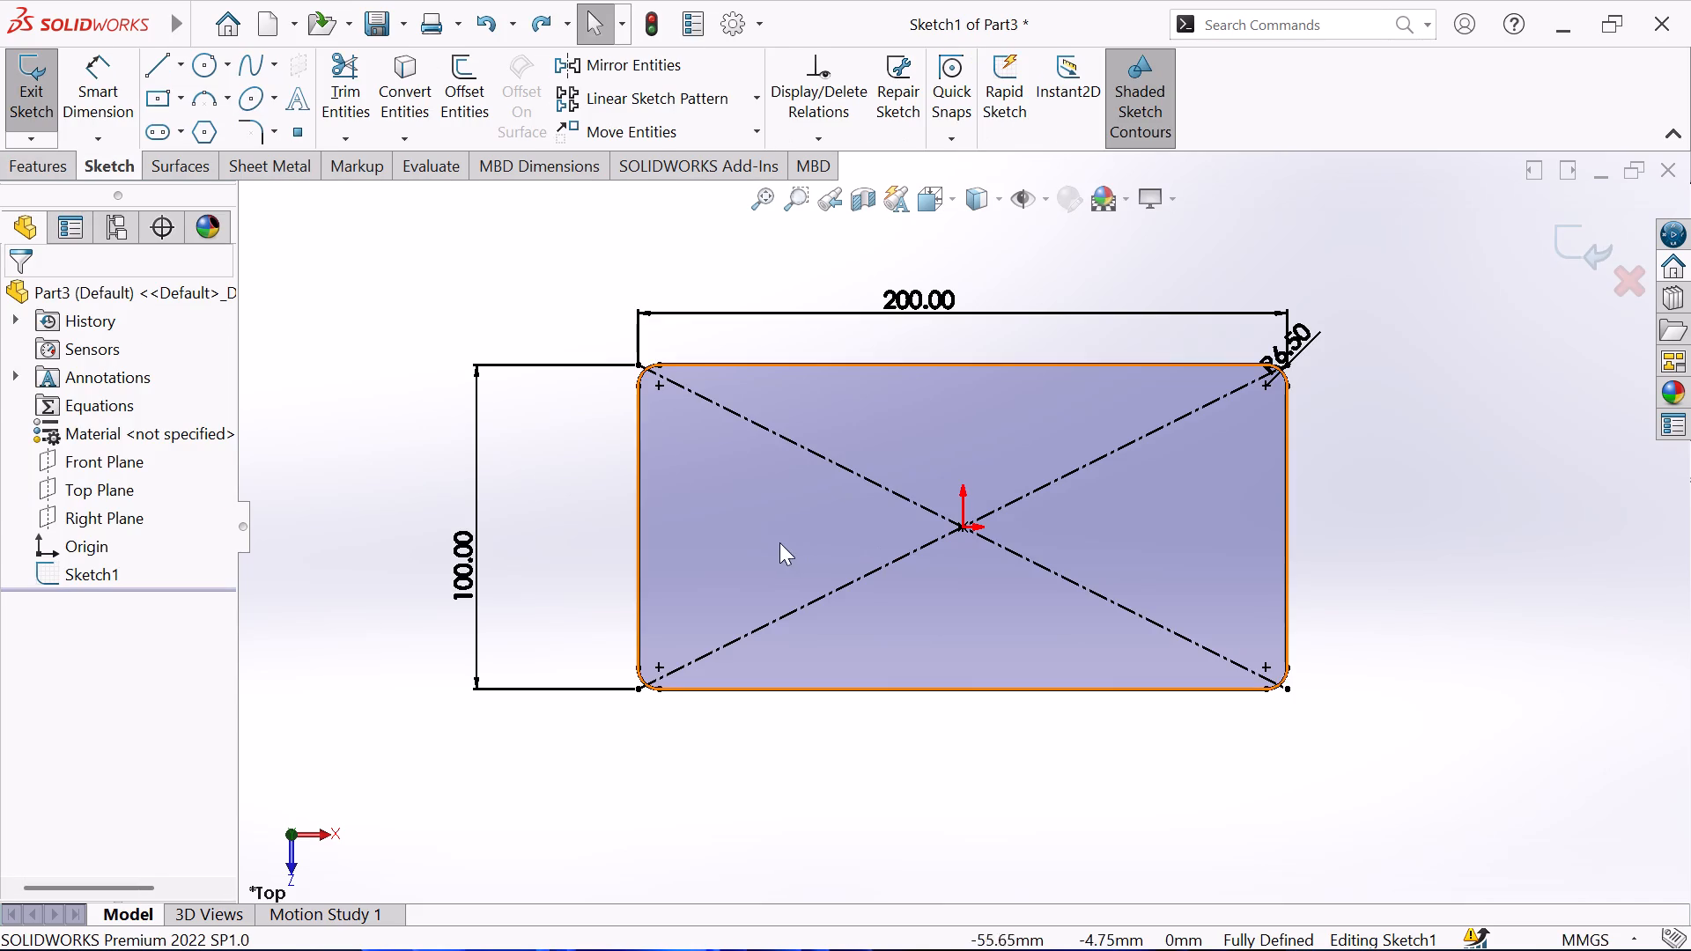
Exit the sketch and create a 60 mm thick Base Flange from the filleted rectangle sketch, Sketch1.
click(32, 85)
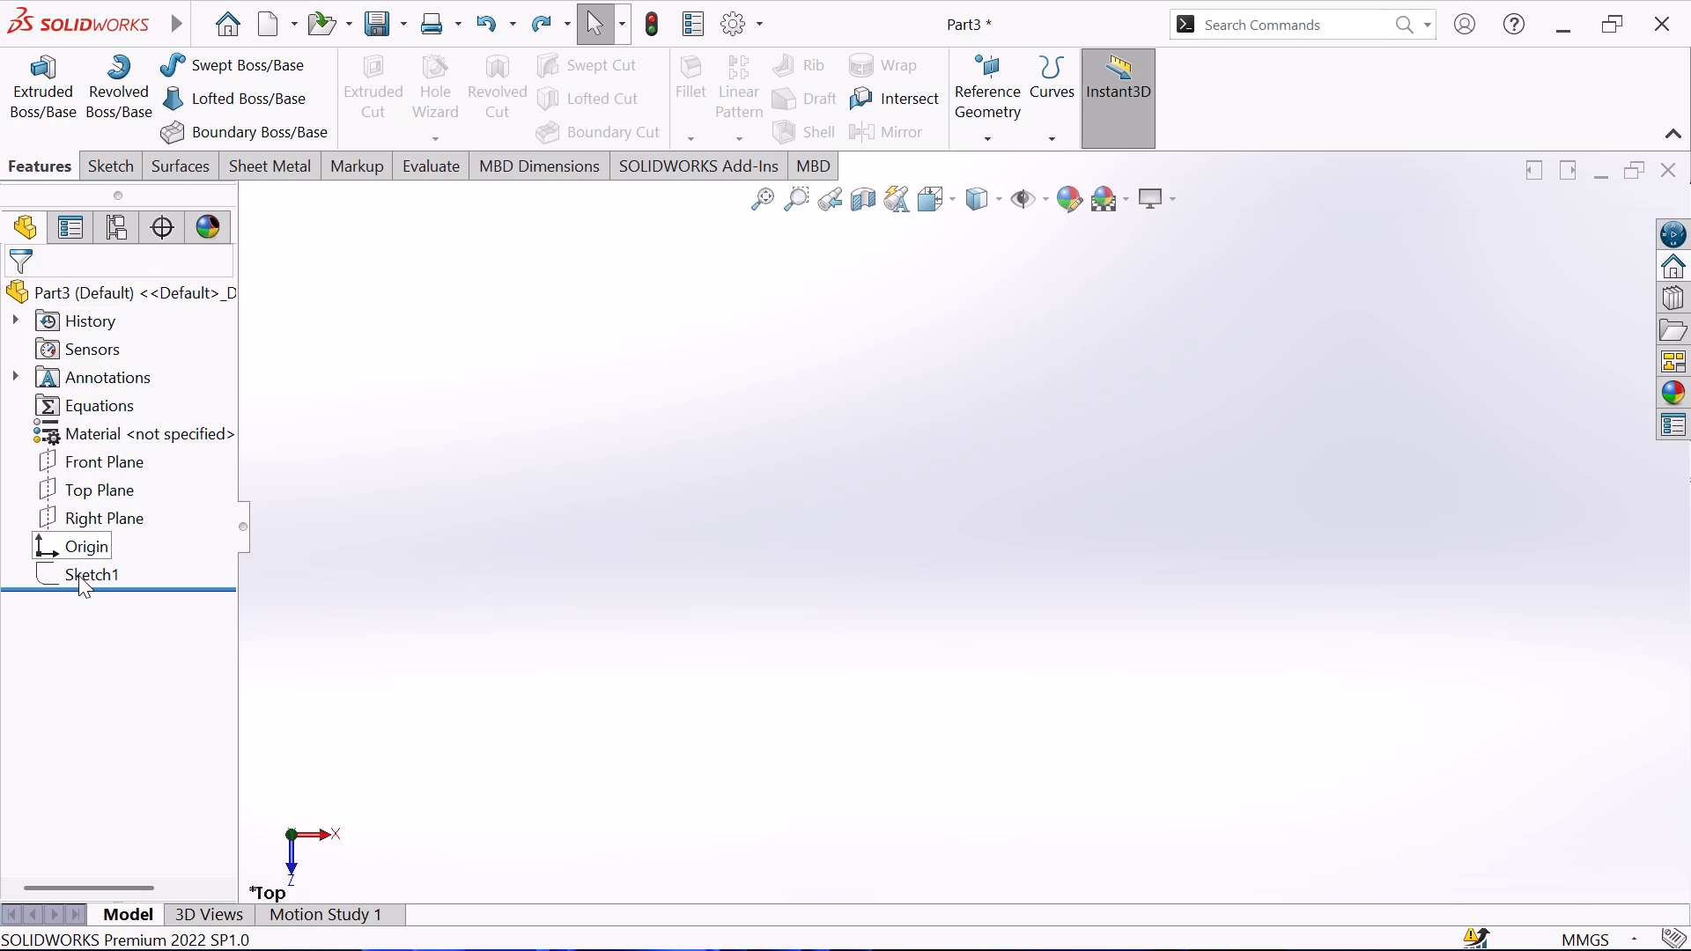
click(78, 575)
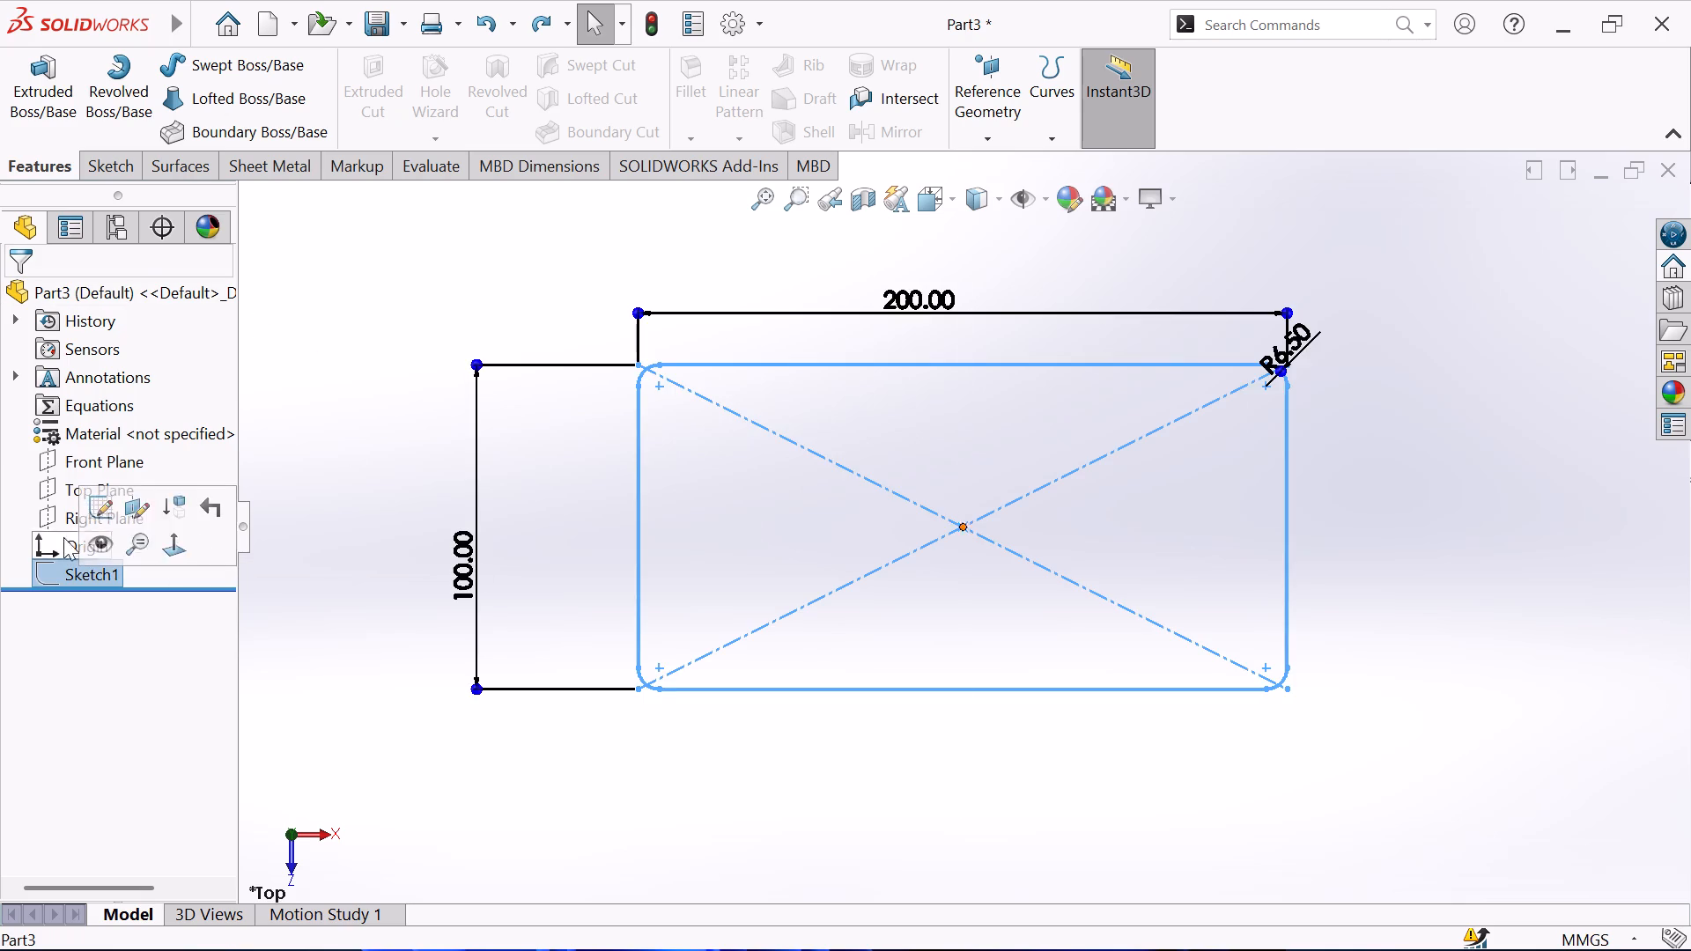
click(256, 159)
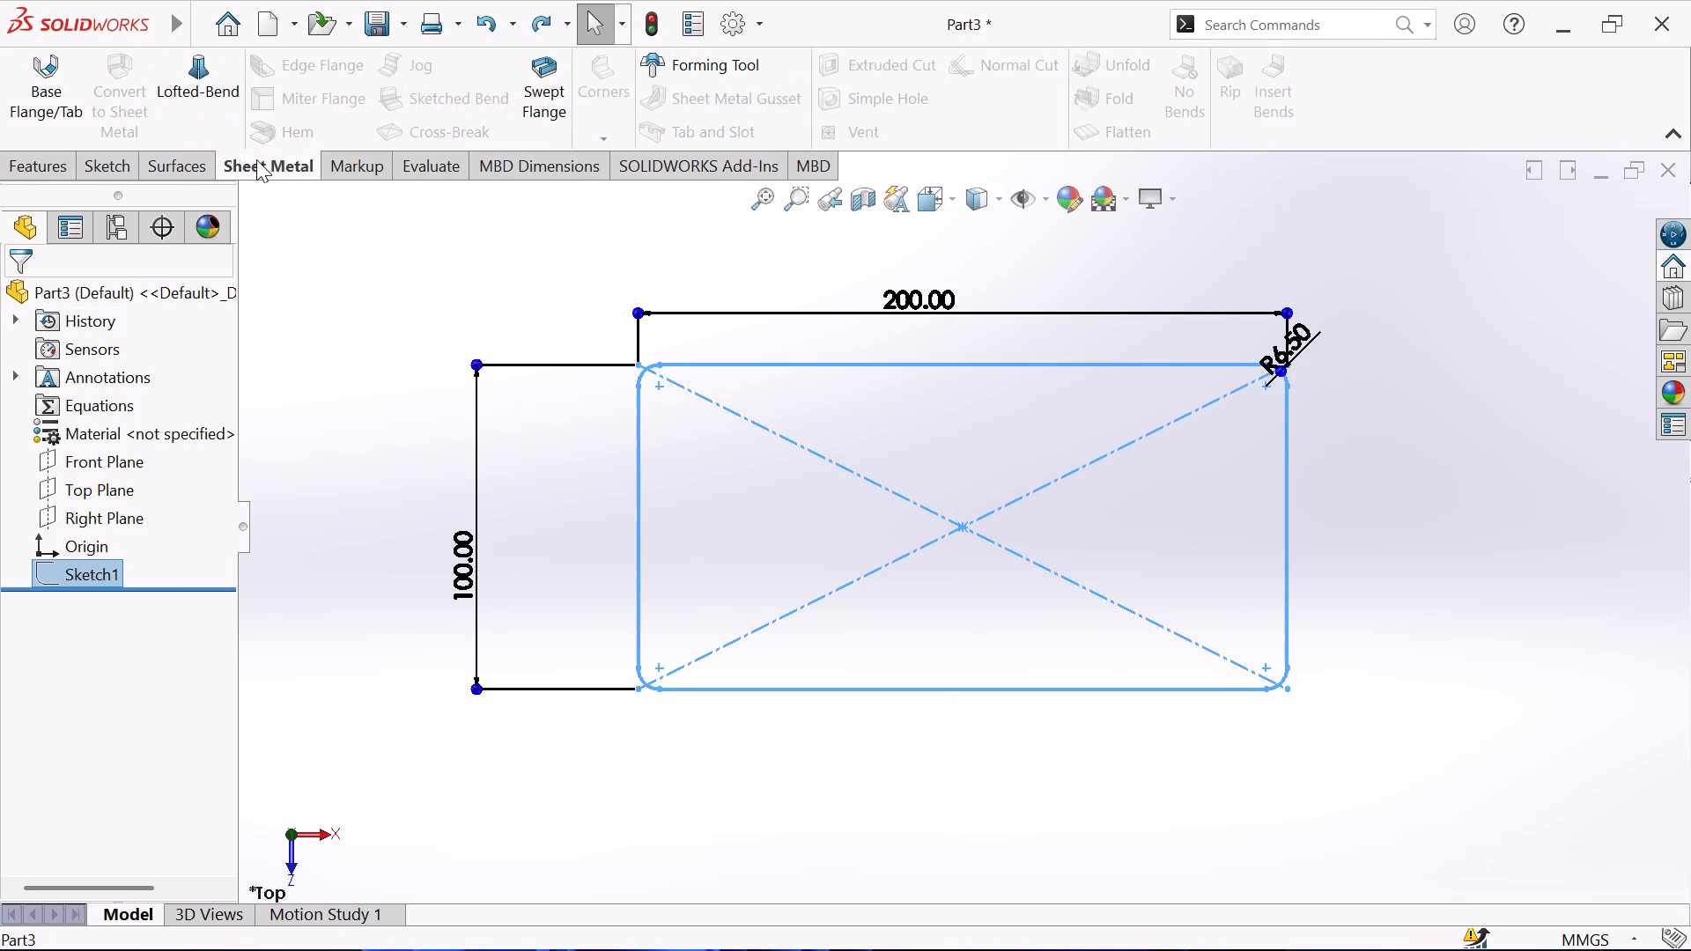
click(33, 111)
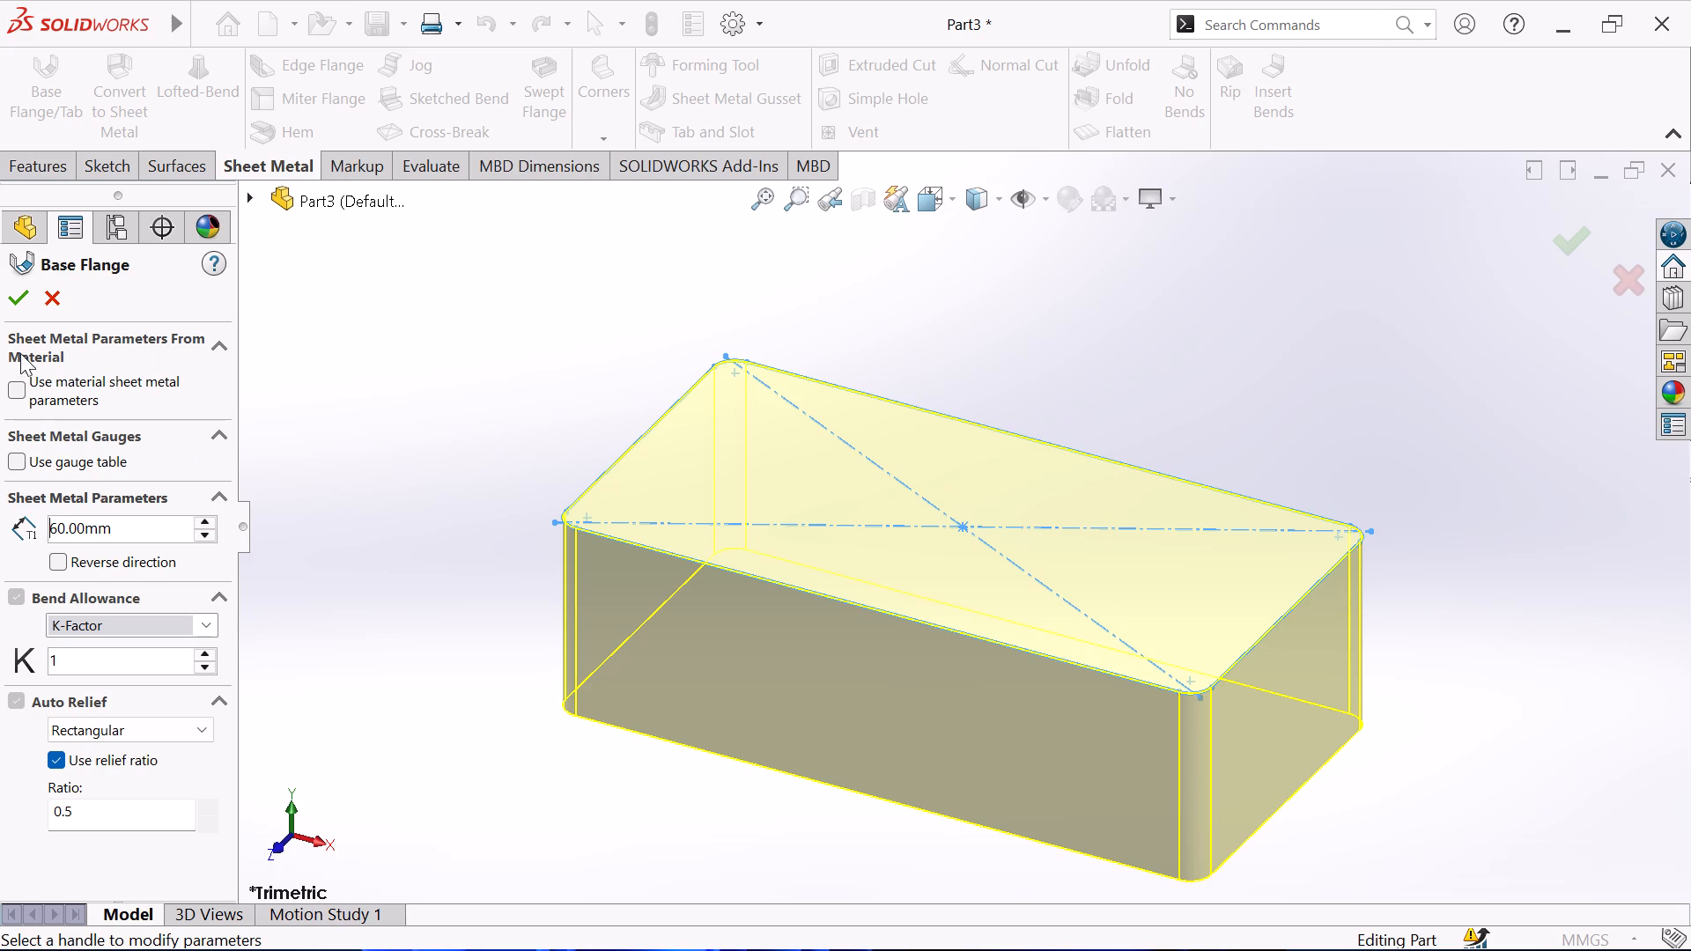
click(18, 288)
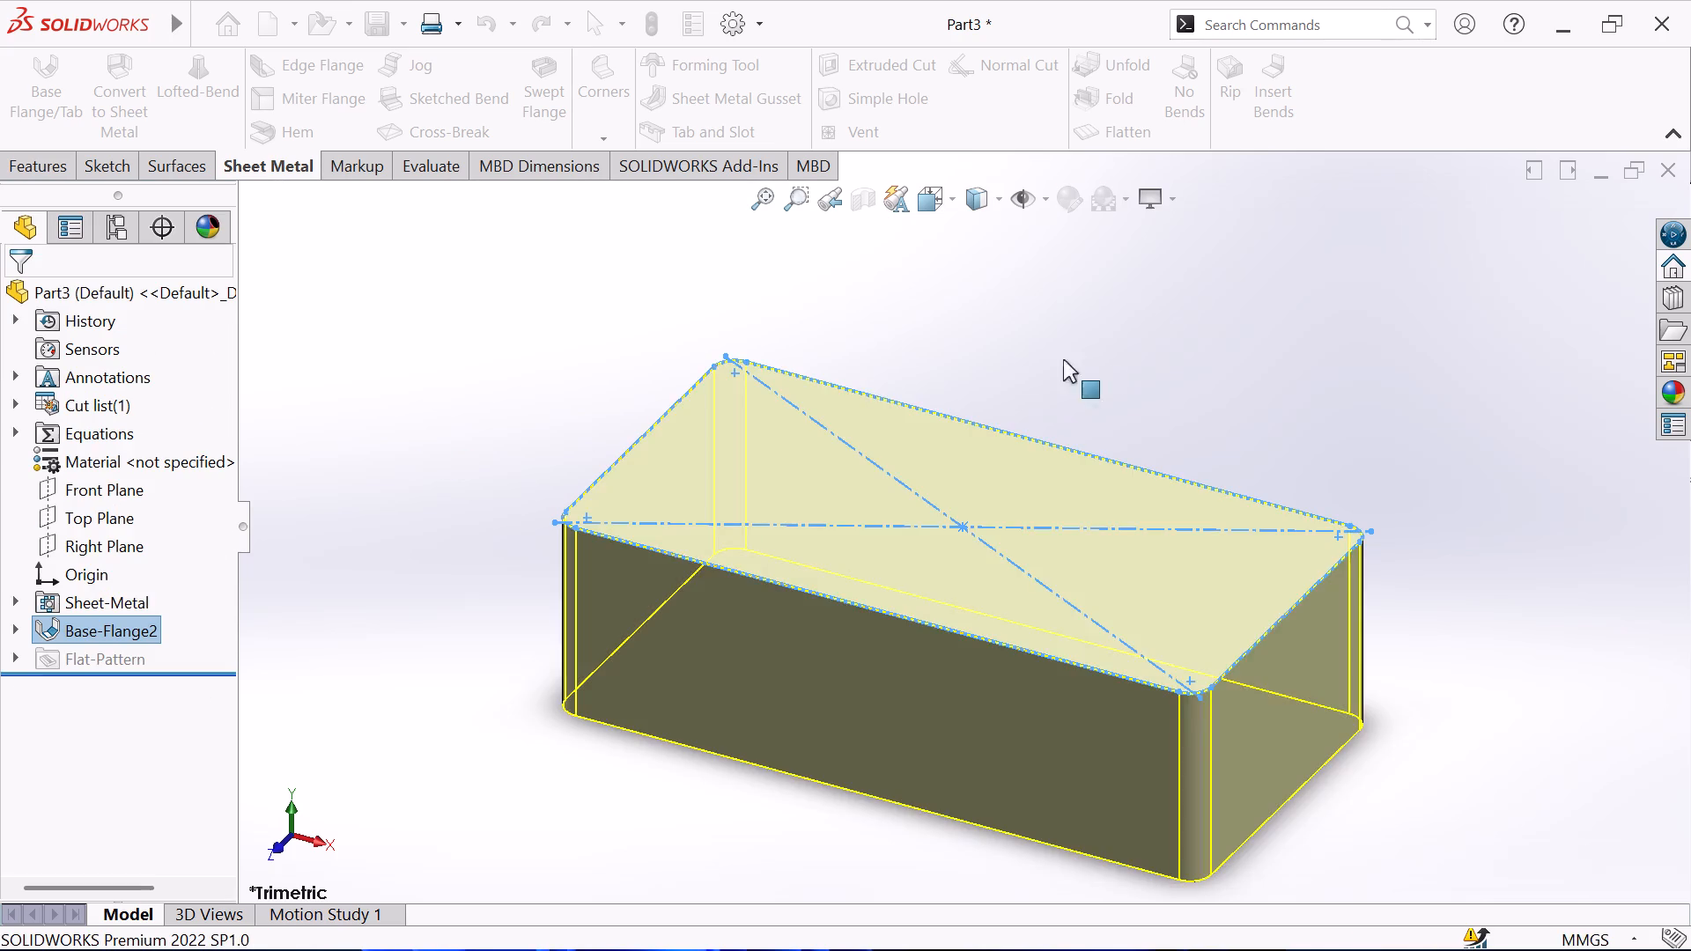
scroll(1111, 376, up, 1)
key(Escape)
Examine the base flange block from several sides.
middle_drag(1054, 411, 1099, 291)
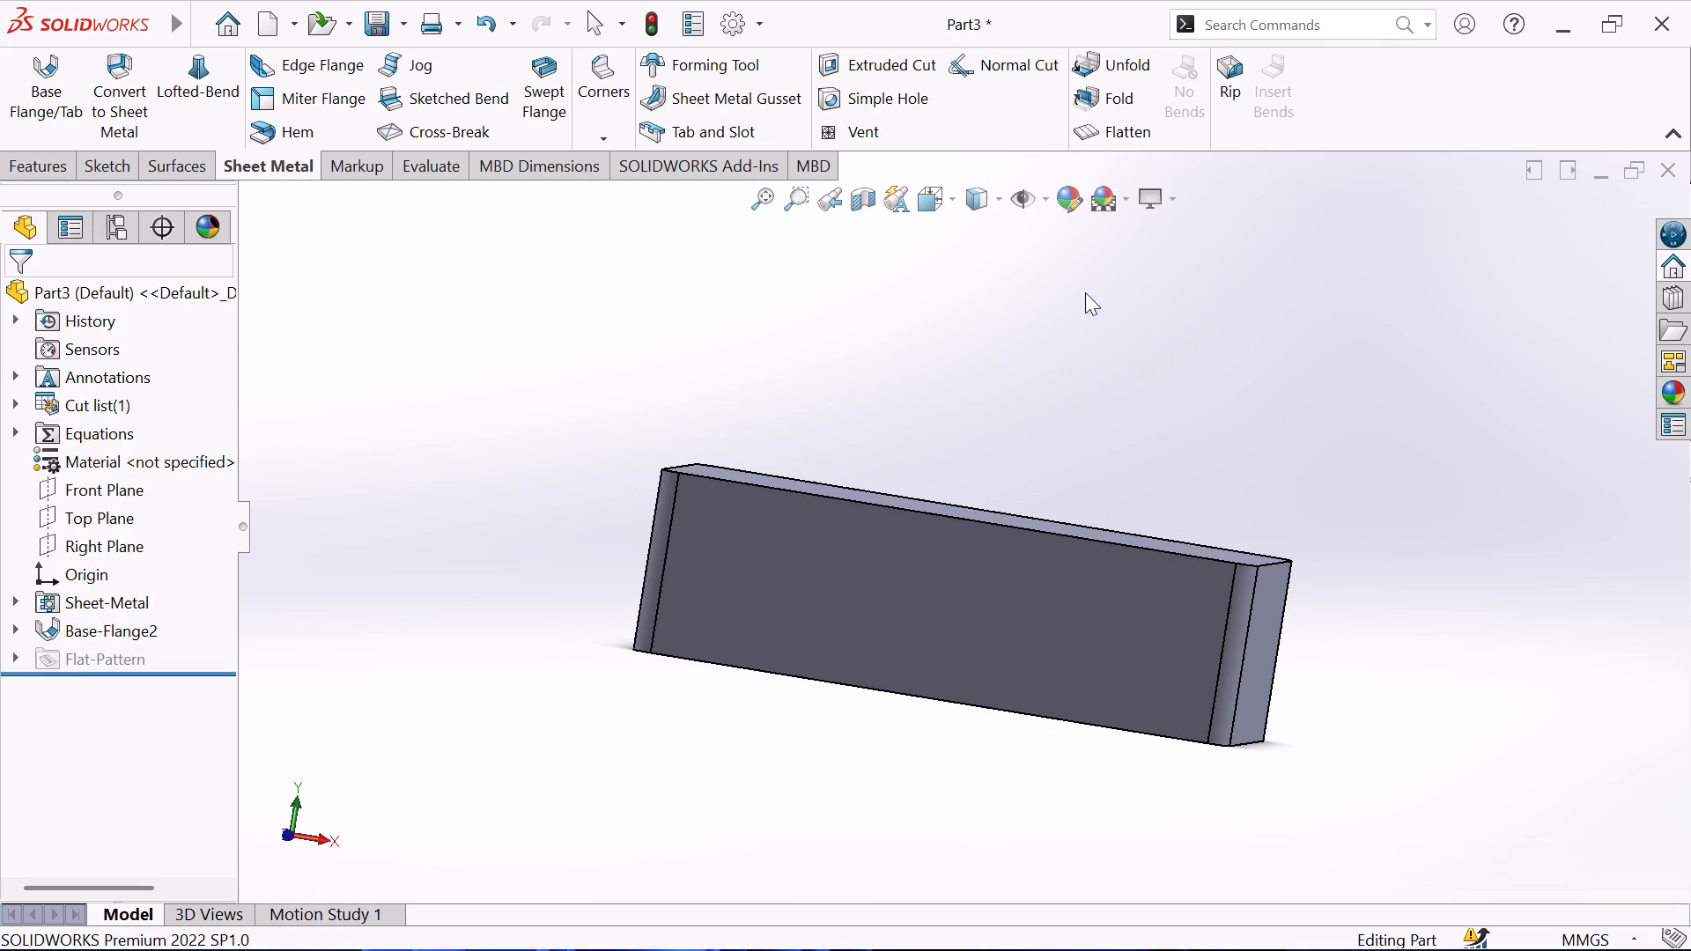
middle_drag(1036, 320, 1059, 307)
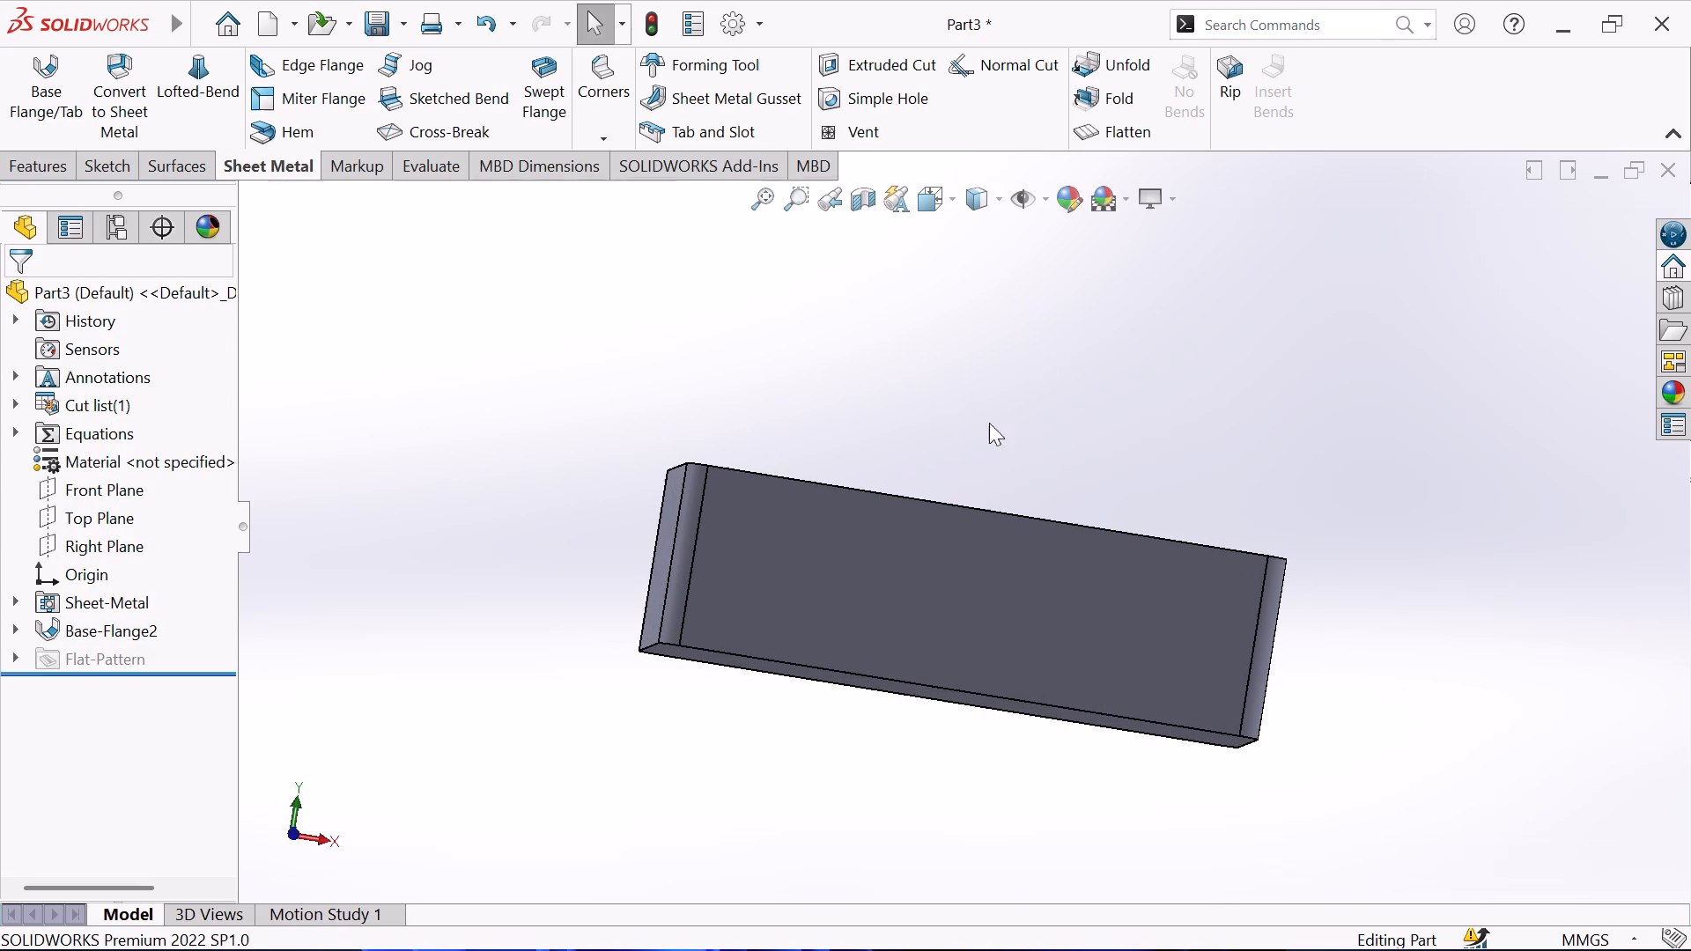
middle_drag(993, 418, 1003, 333)
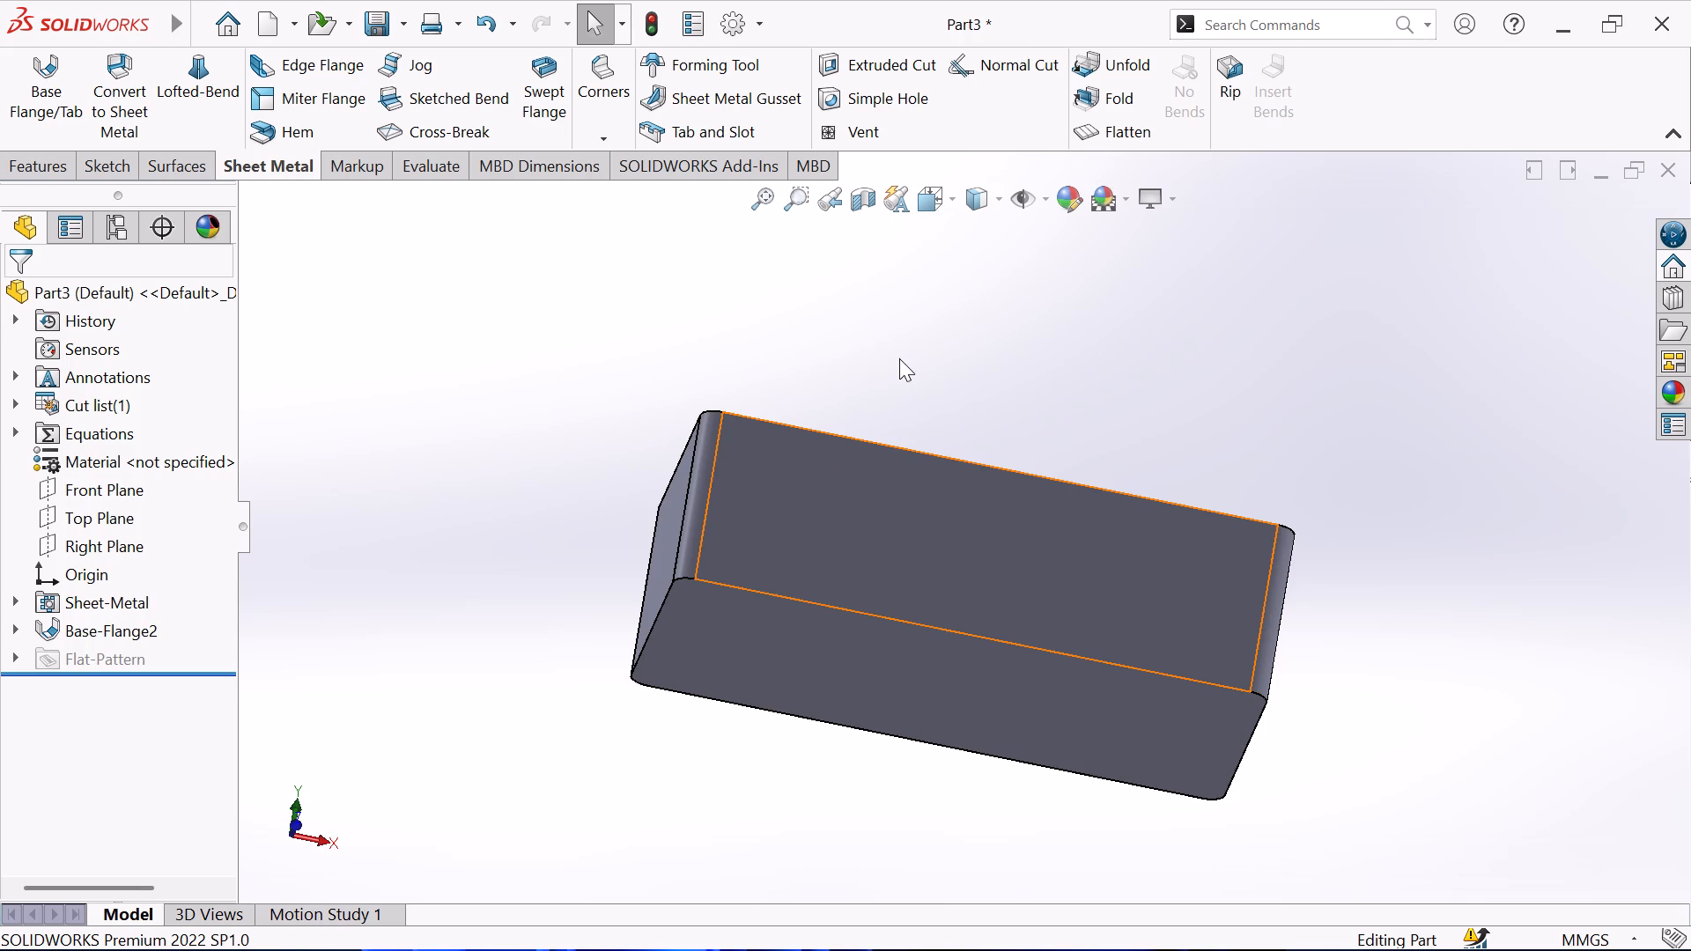
middle_drag(905, 355, 608, 558)
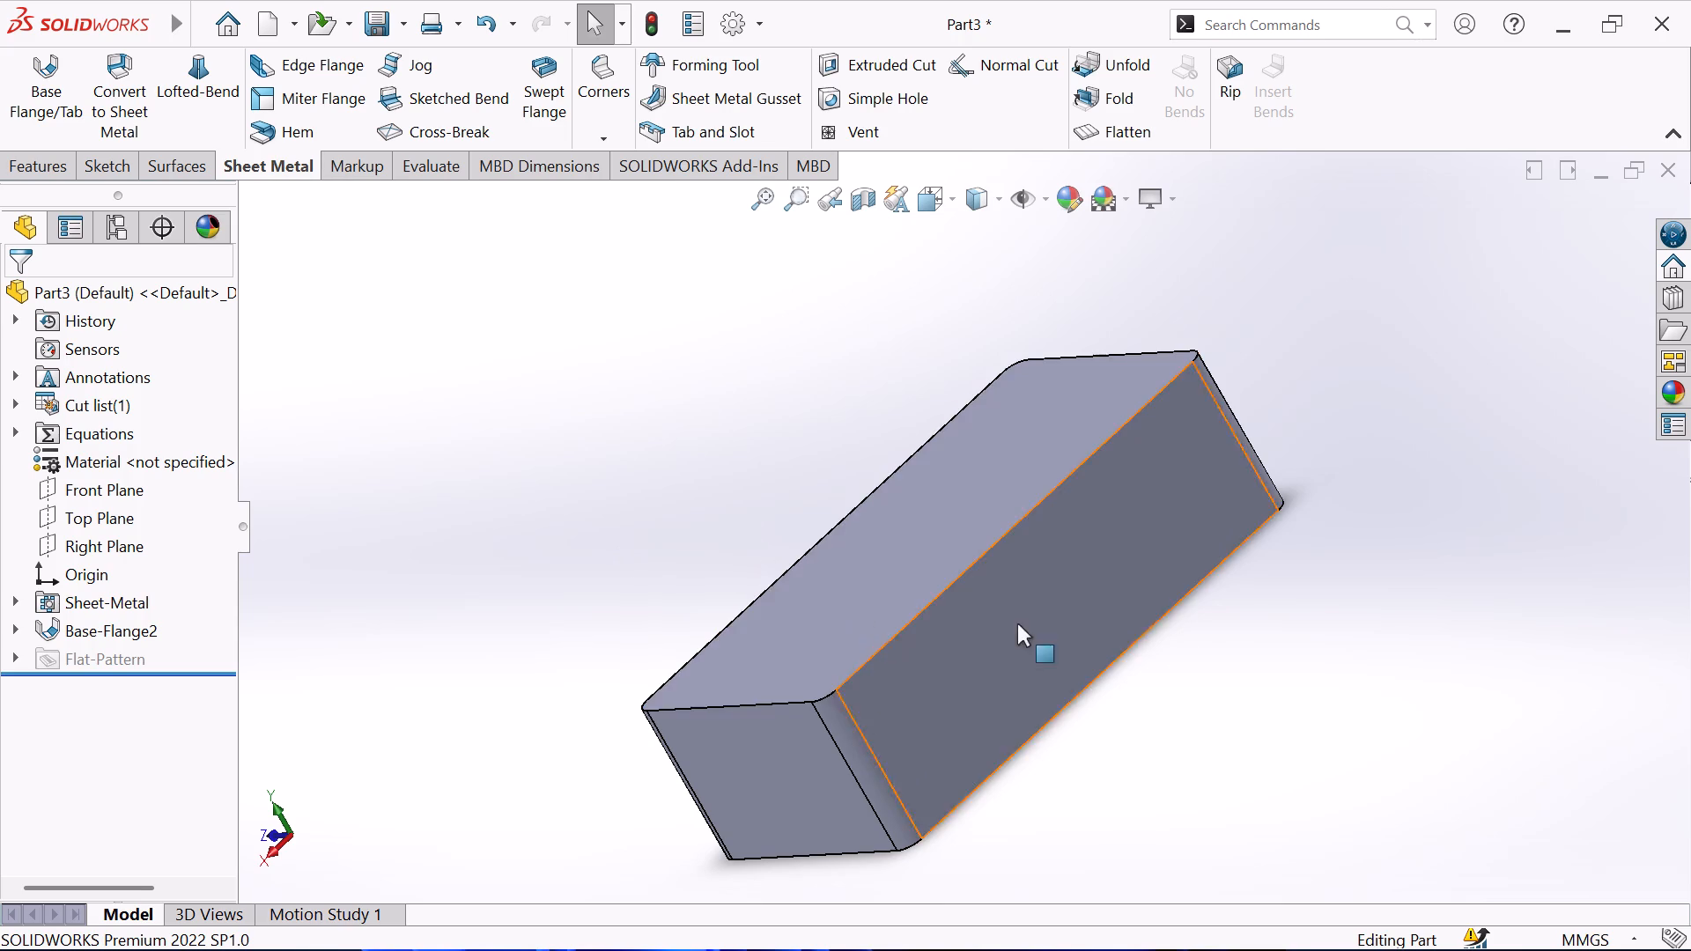
middle_drag(1220, 628, 1023, 888)
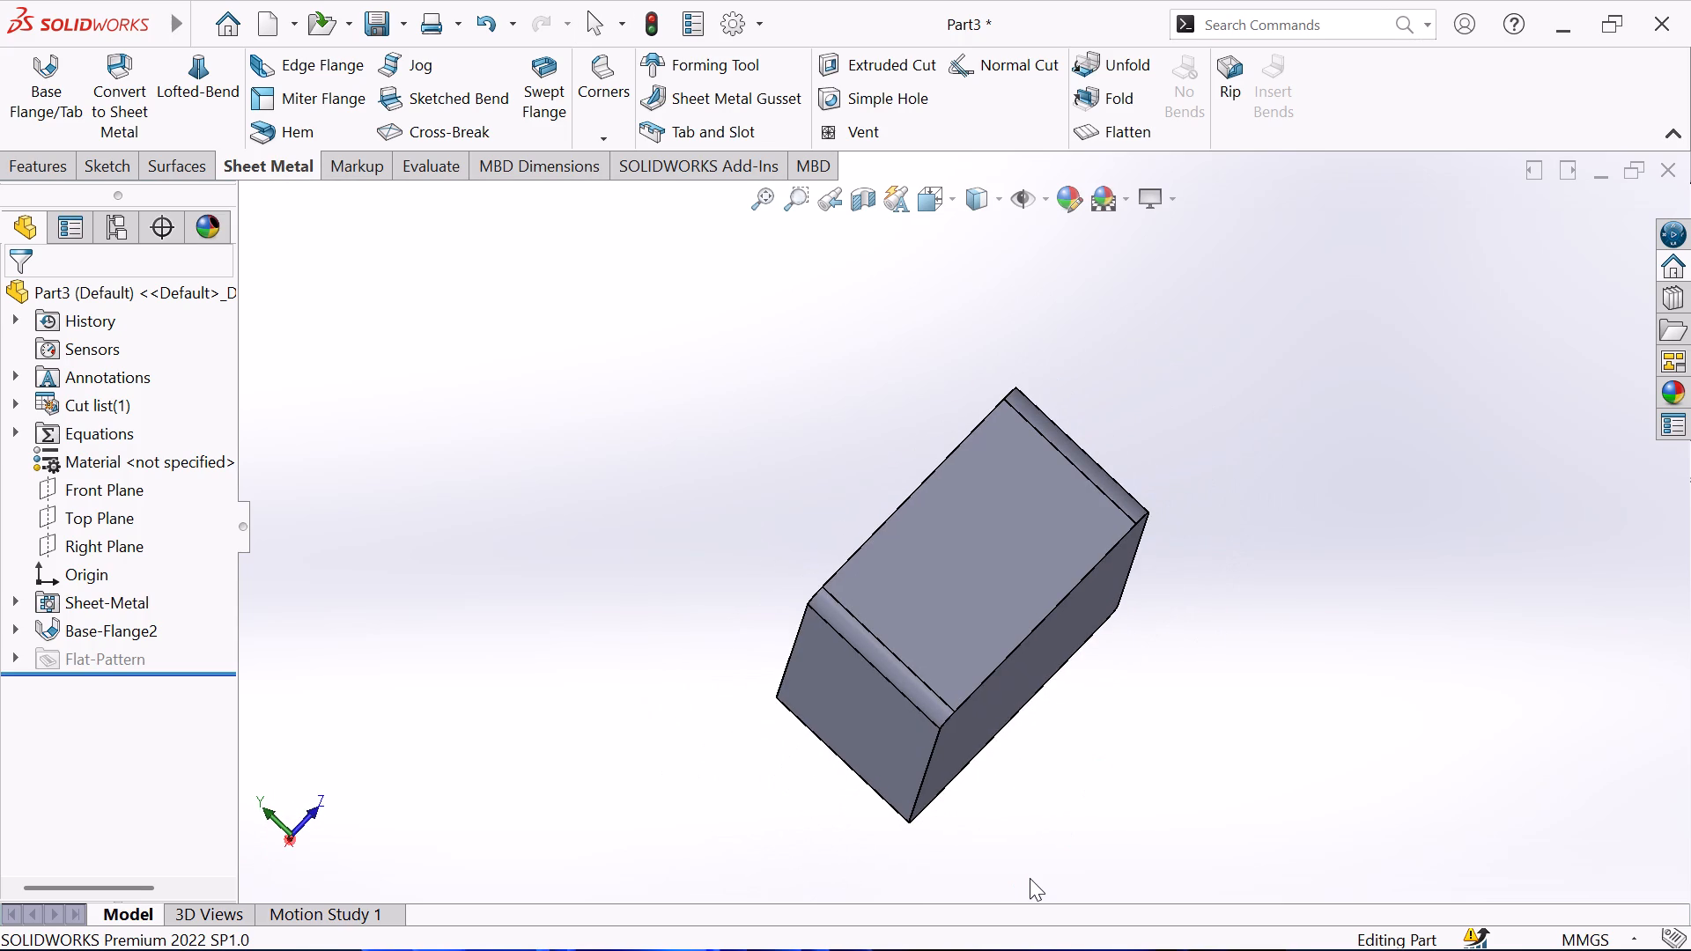
key(ctrl+7)
key(ctrl+8)
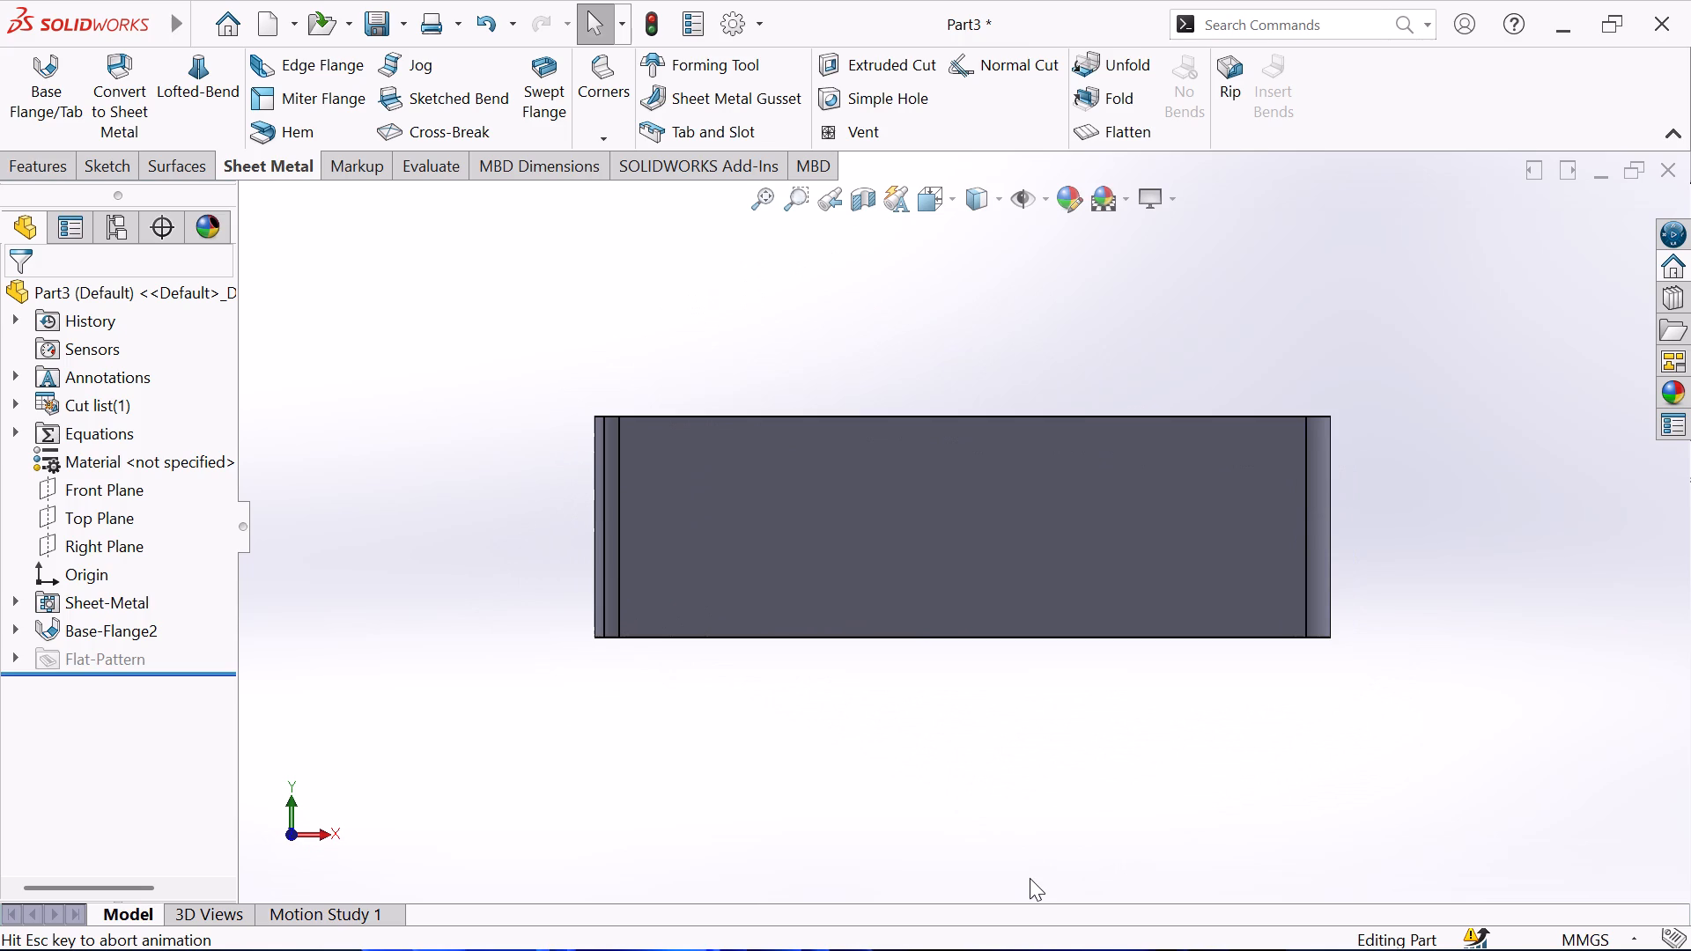
Start a sketch on the block's top face and draw a center rectangle about 82 mm wide, centred about 54 mm left of the origin.
middle_drag(873, 347, 888, 501)
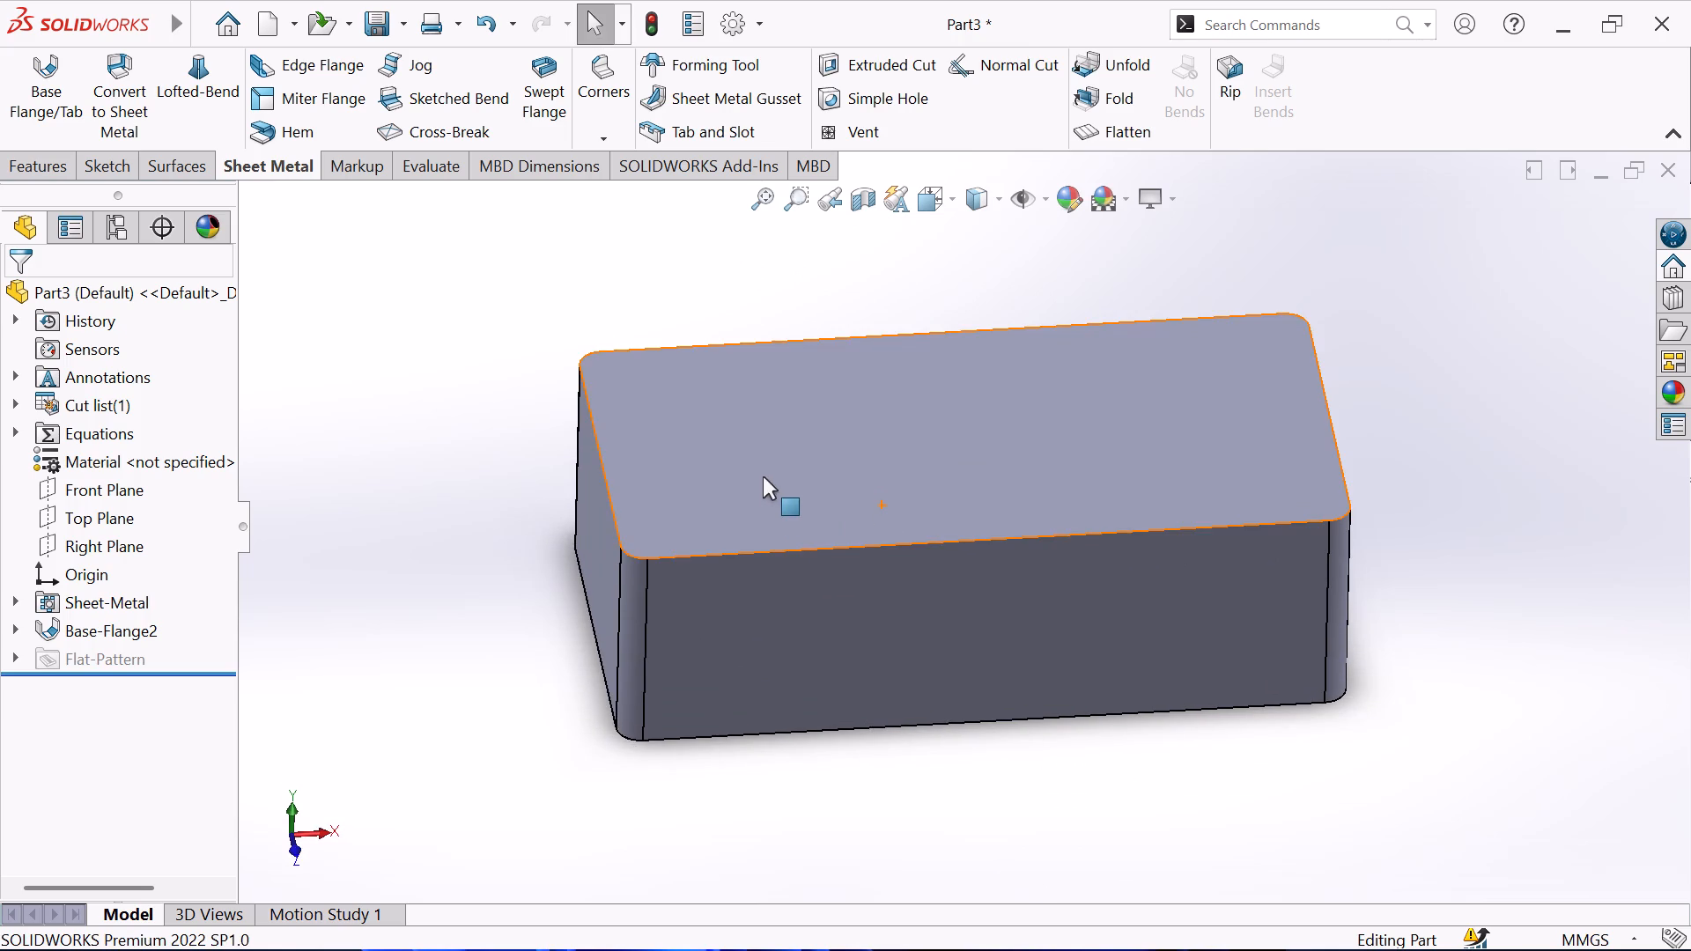
click(763, 476)
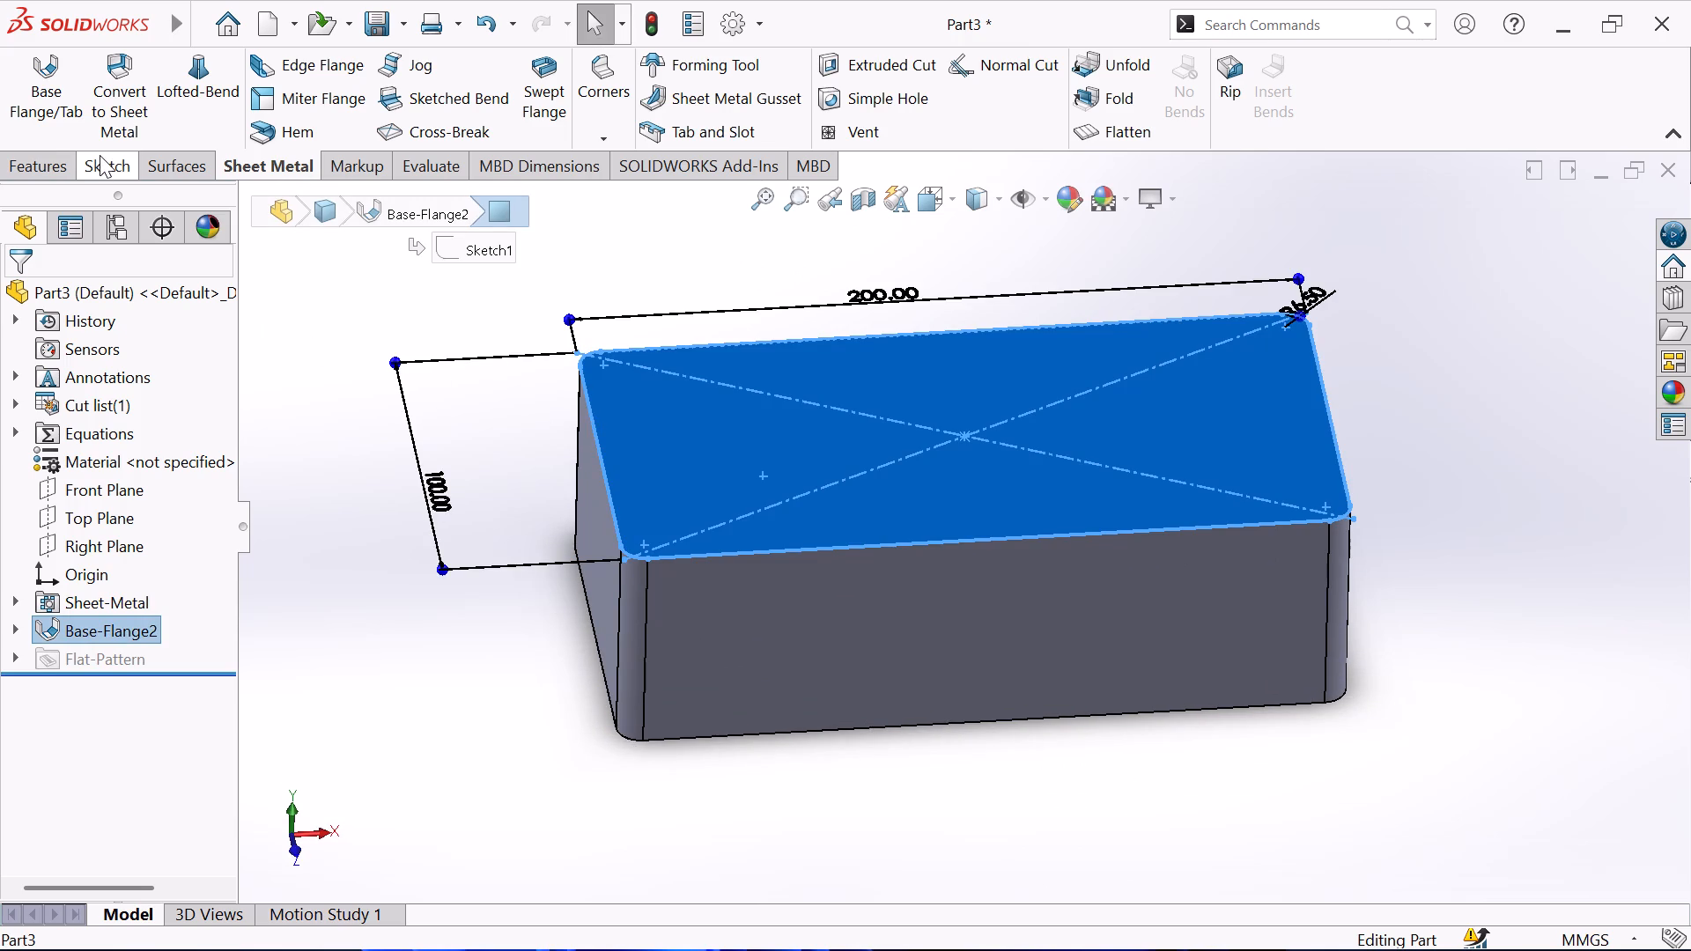
click(100, 155)
click(13, 71)
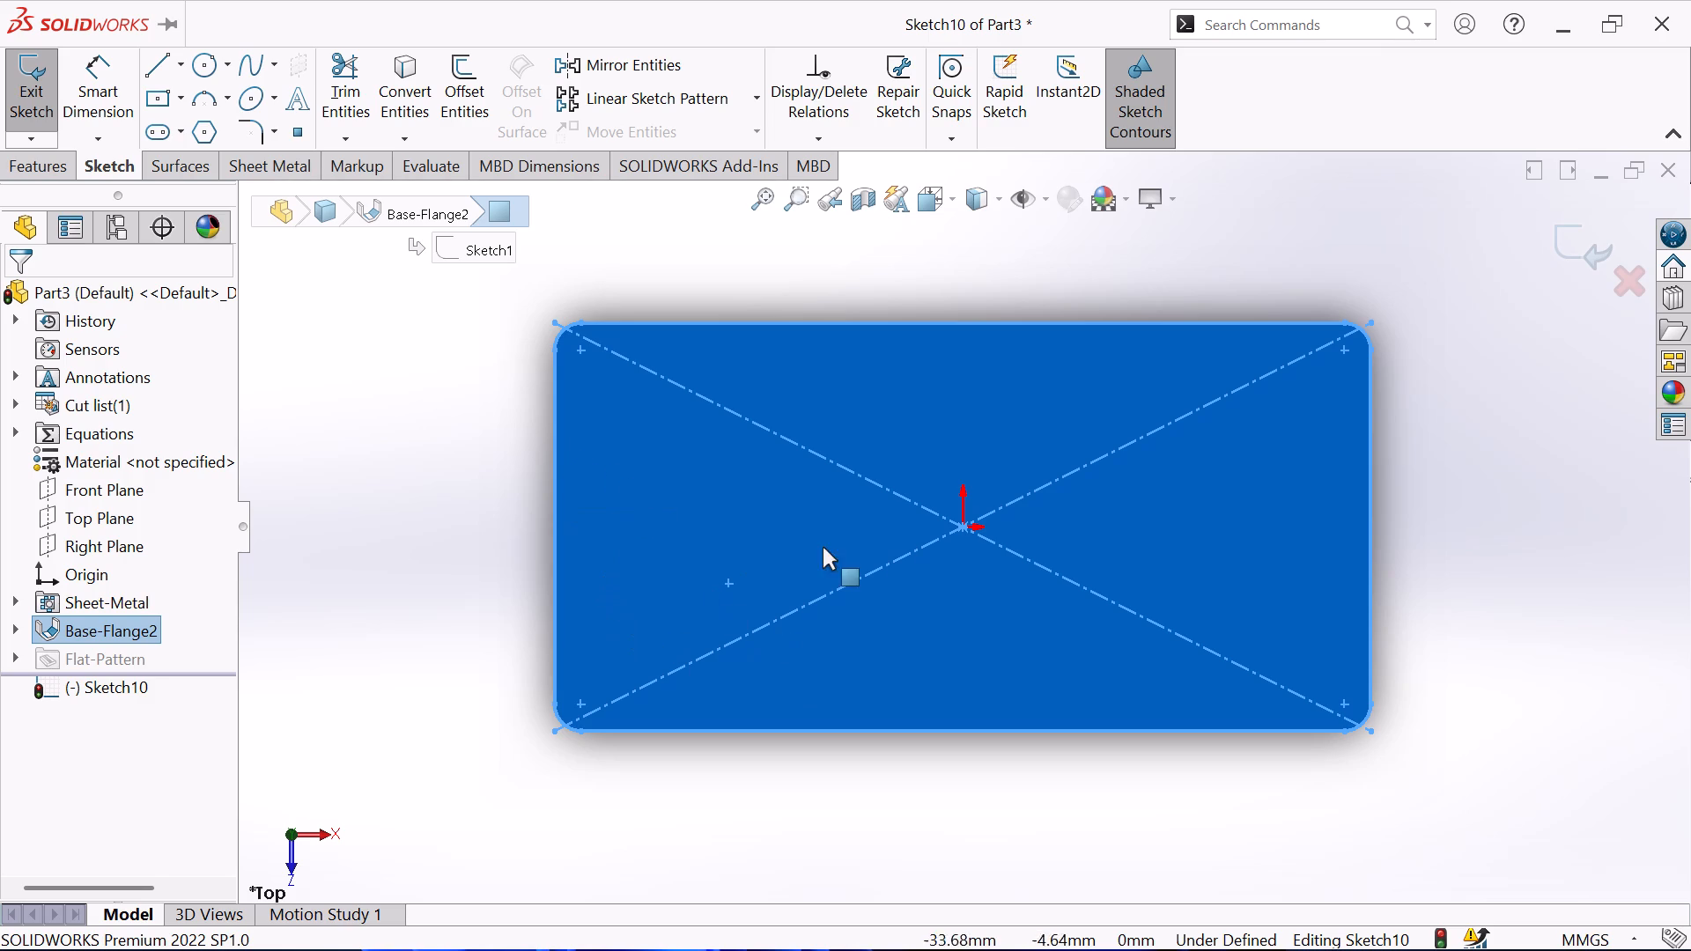
click(159, 100)
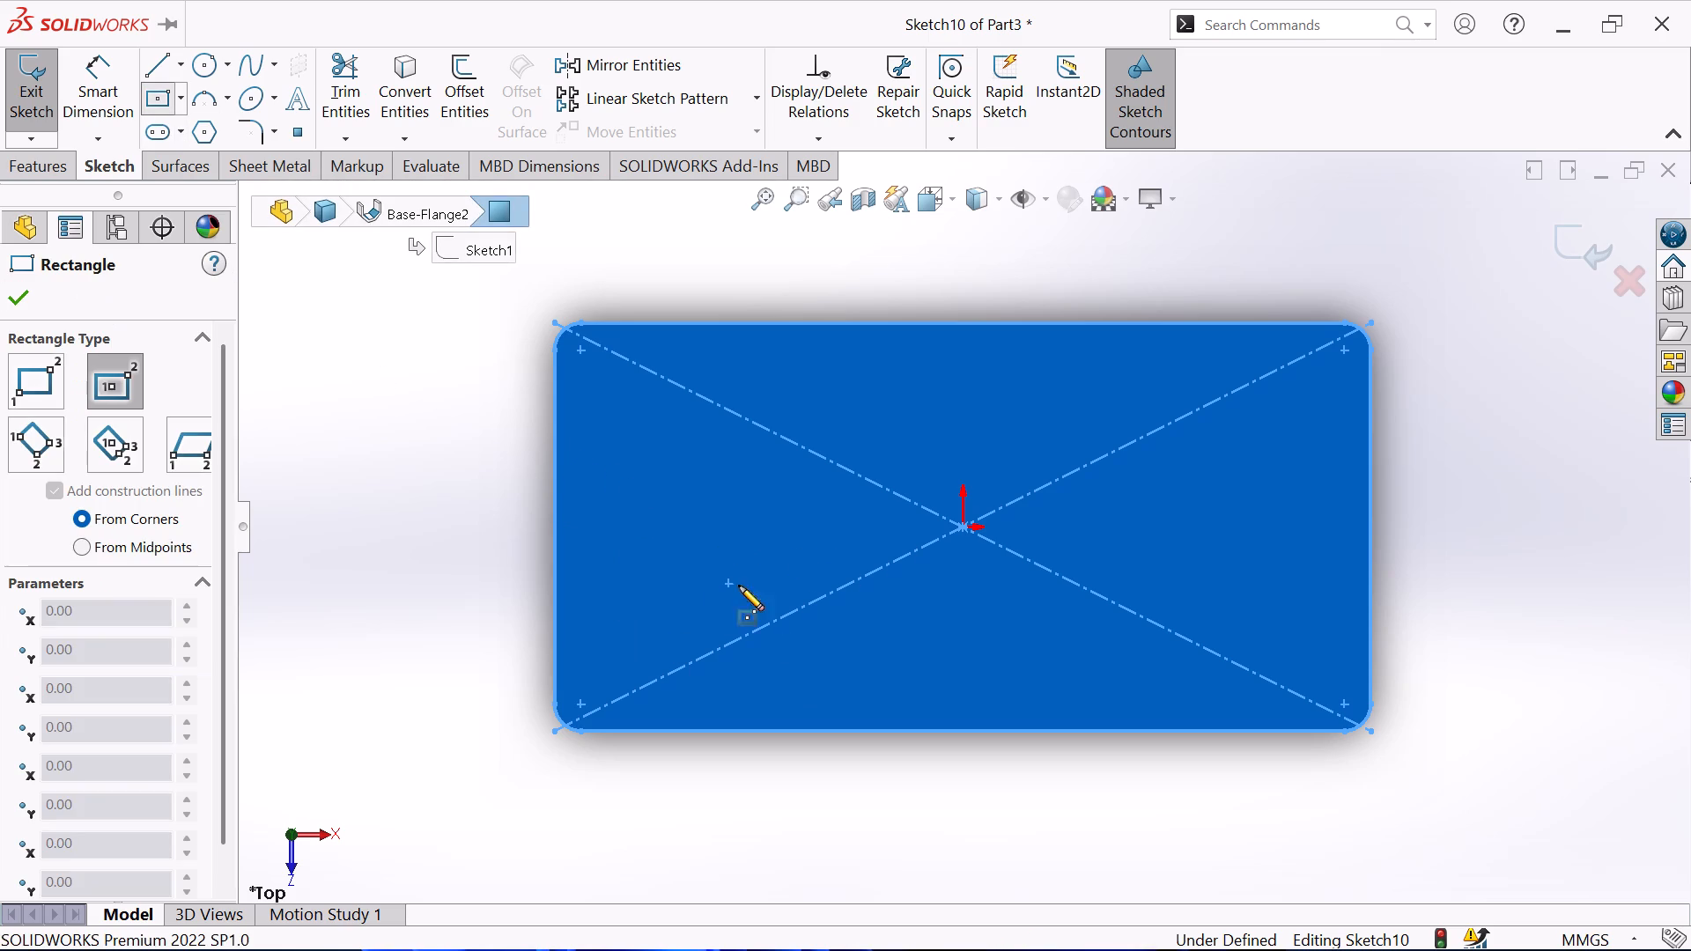
click(744, 530)
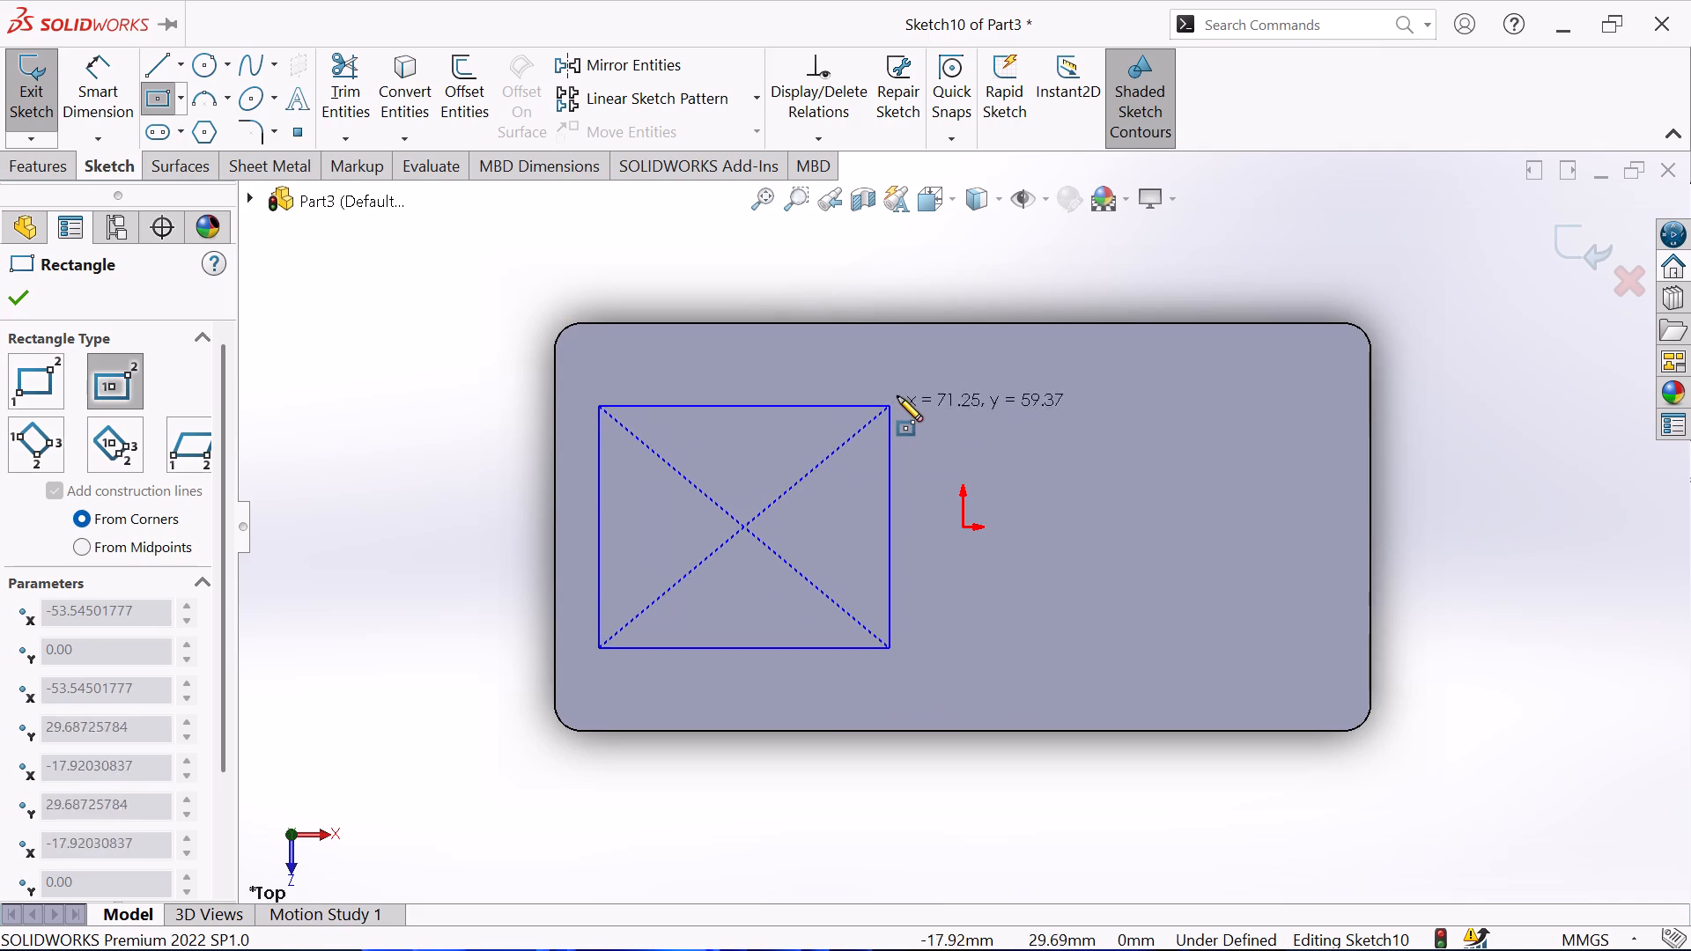
click(911, 365)
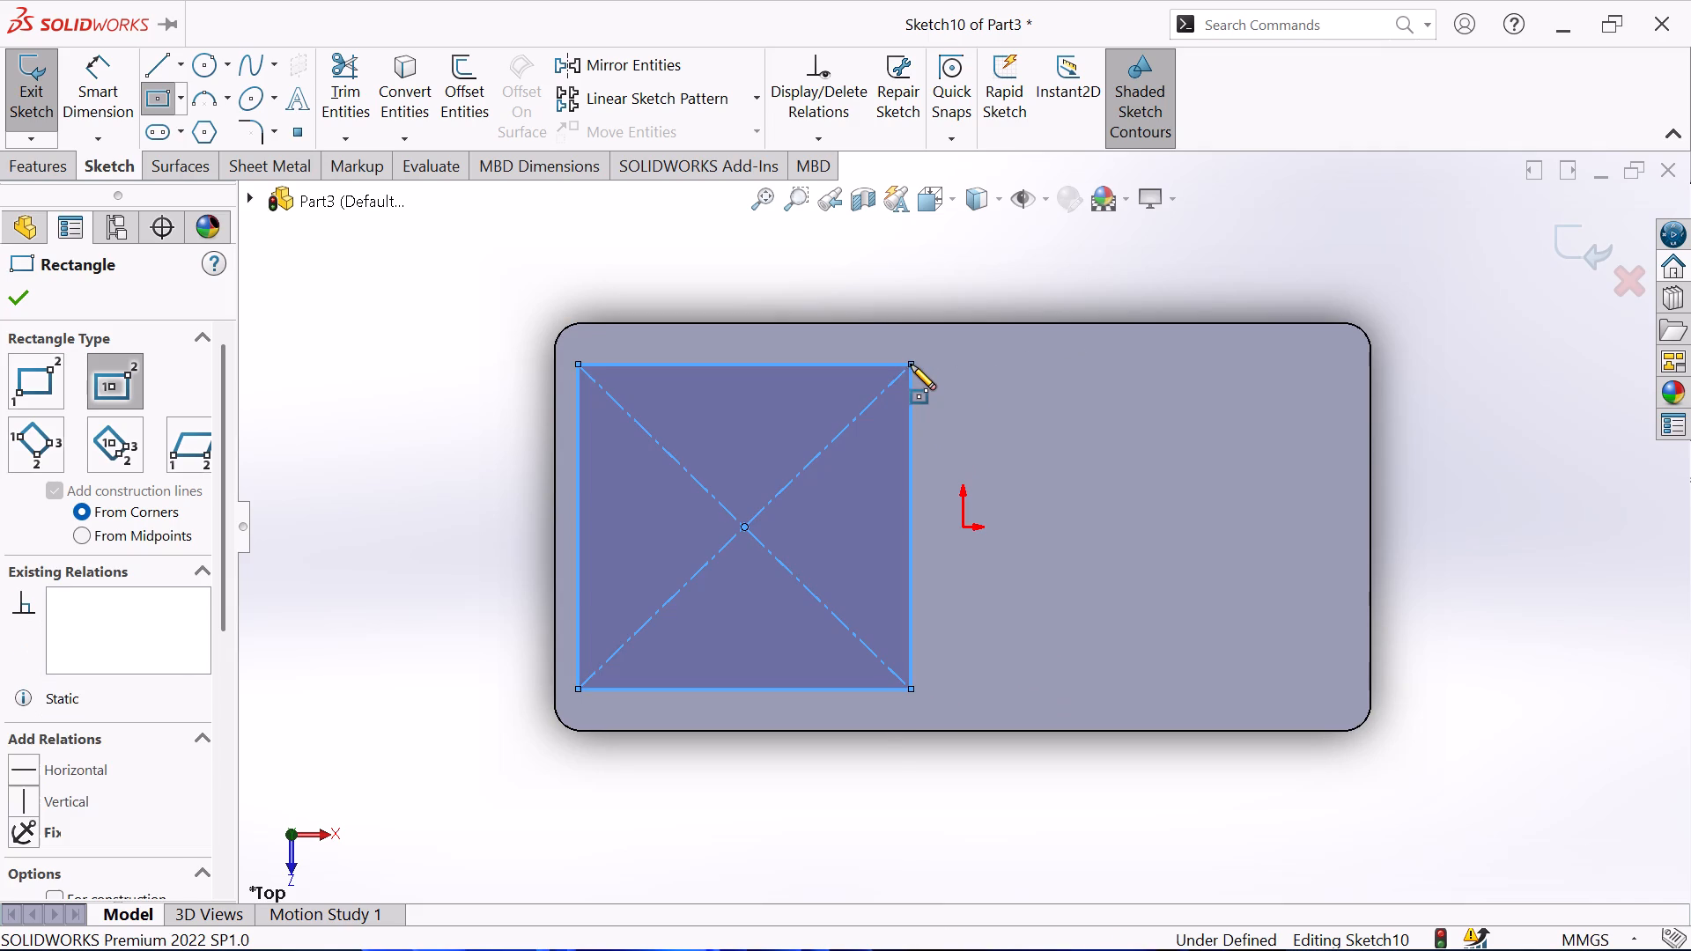
right_click(501, 463)
click(535, 483)
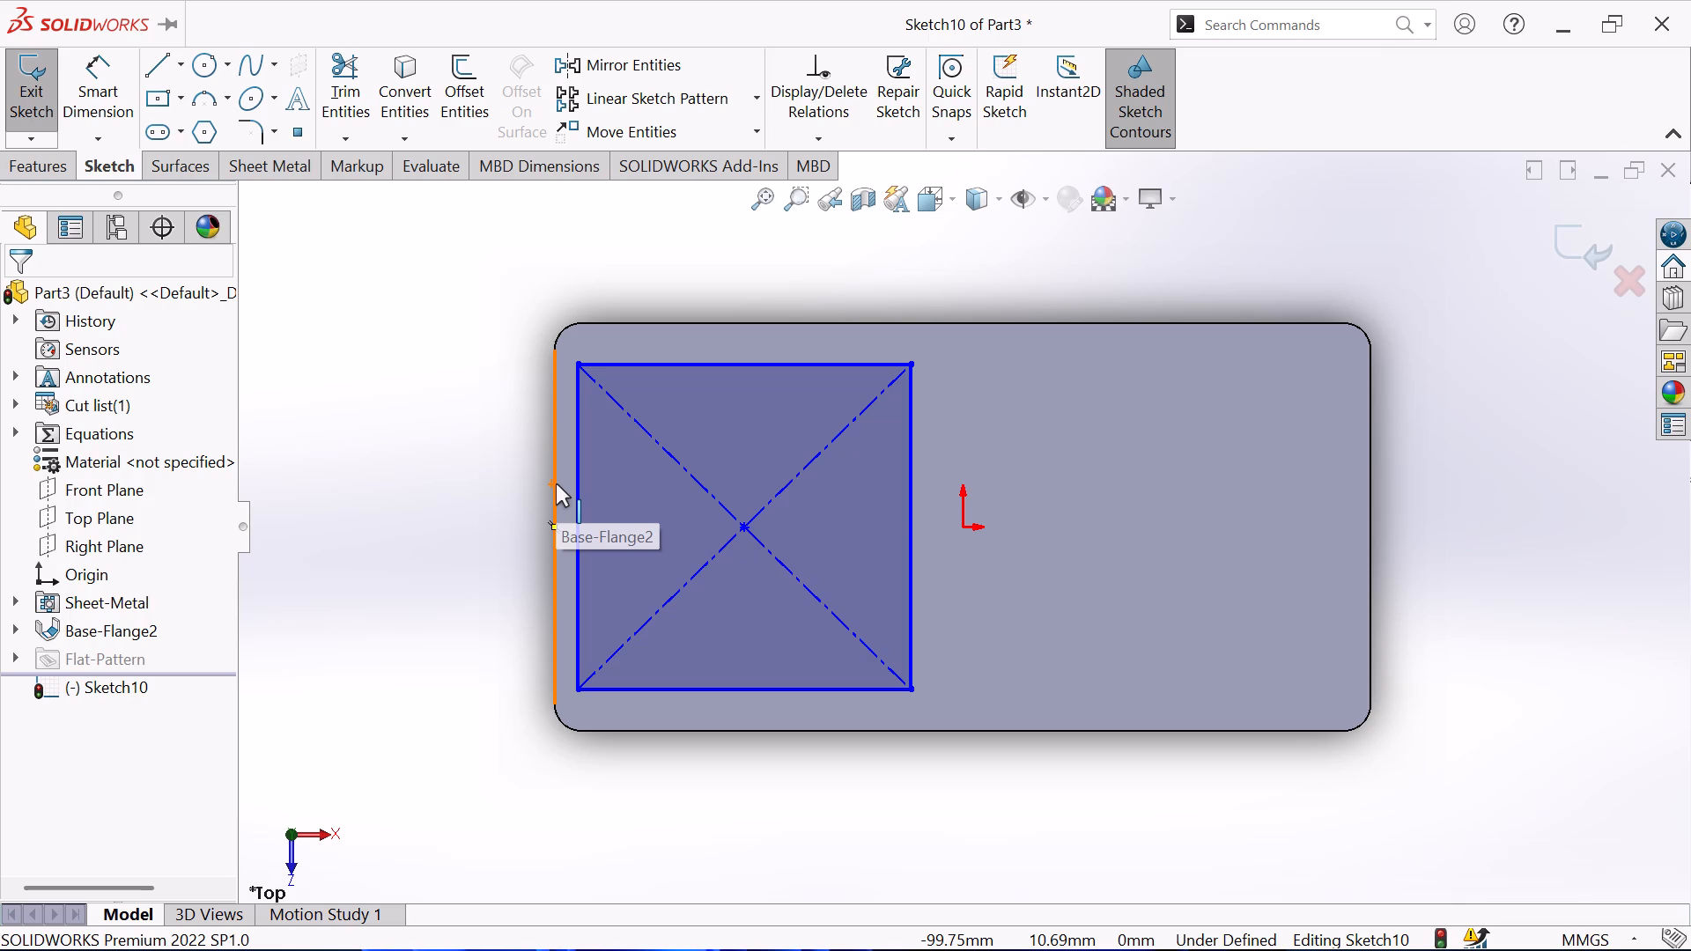
Dimension the rectangle on the block's top face to 80 mm wide and 80 mm high.
click(721, 364)
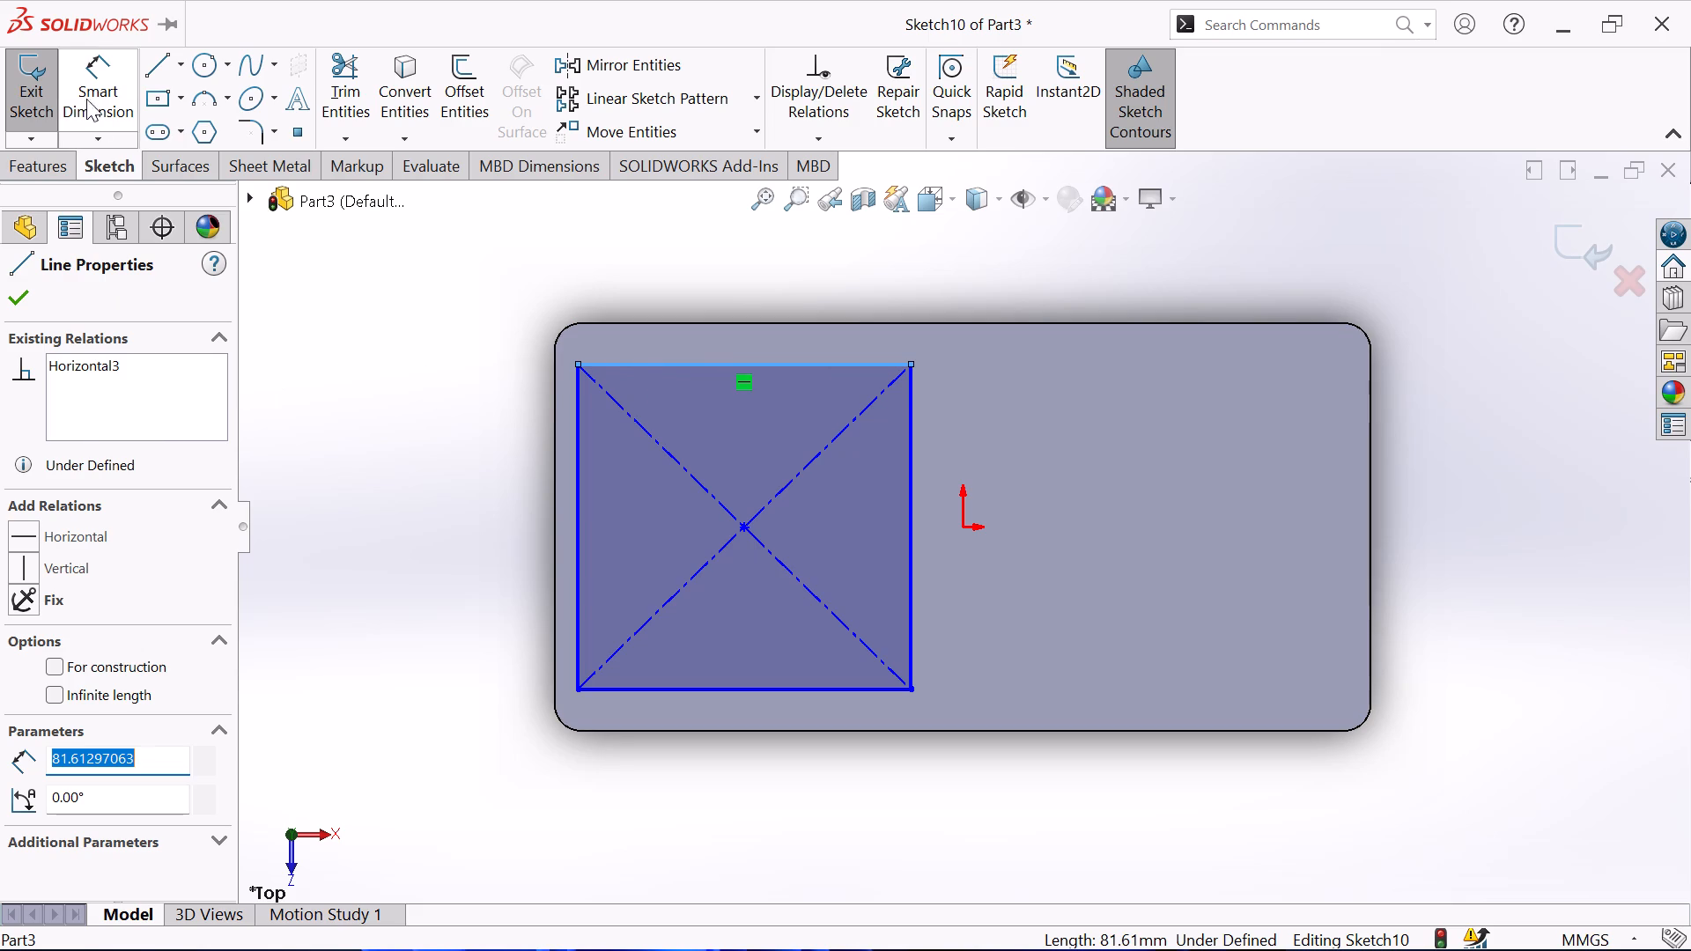
click(85, 82)
click(663, 365)
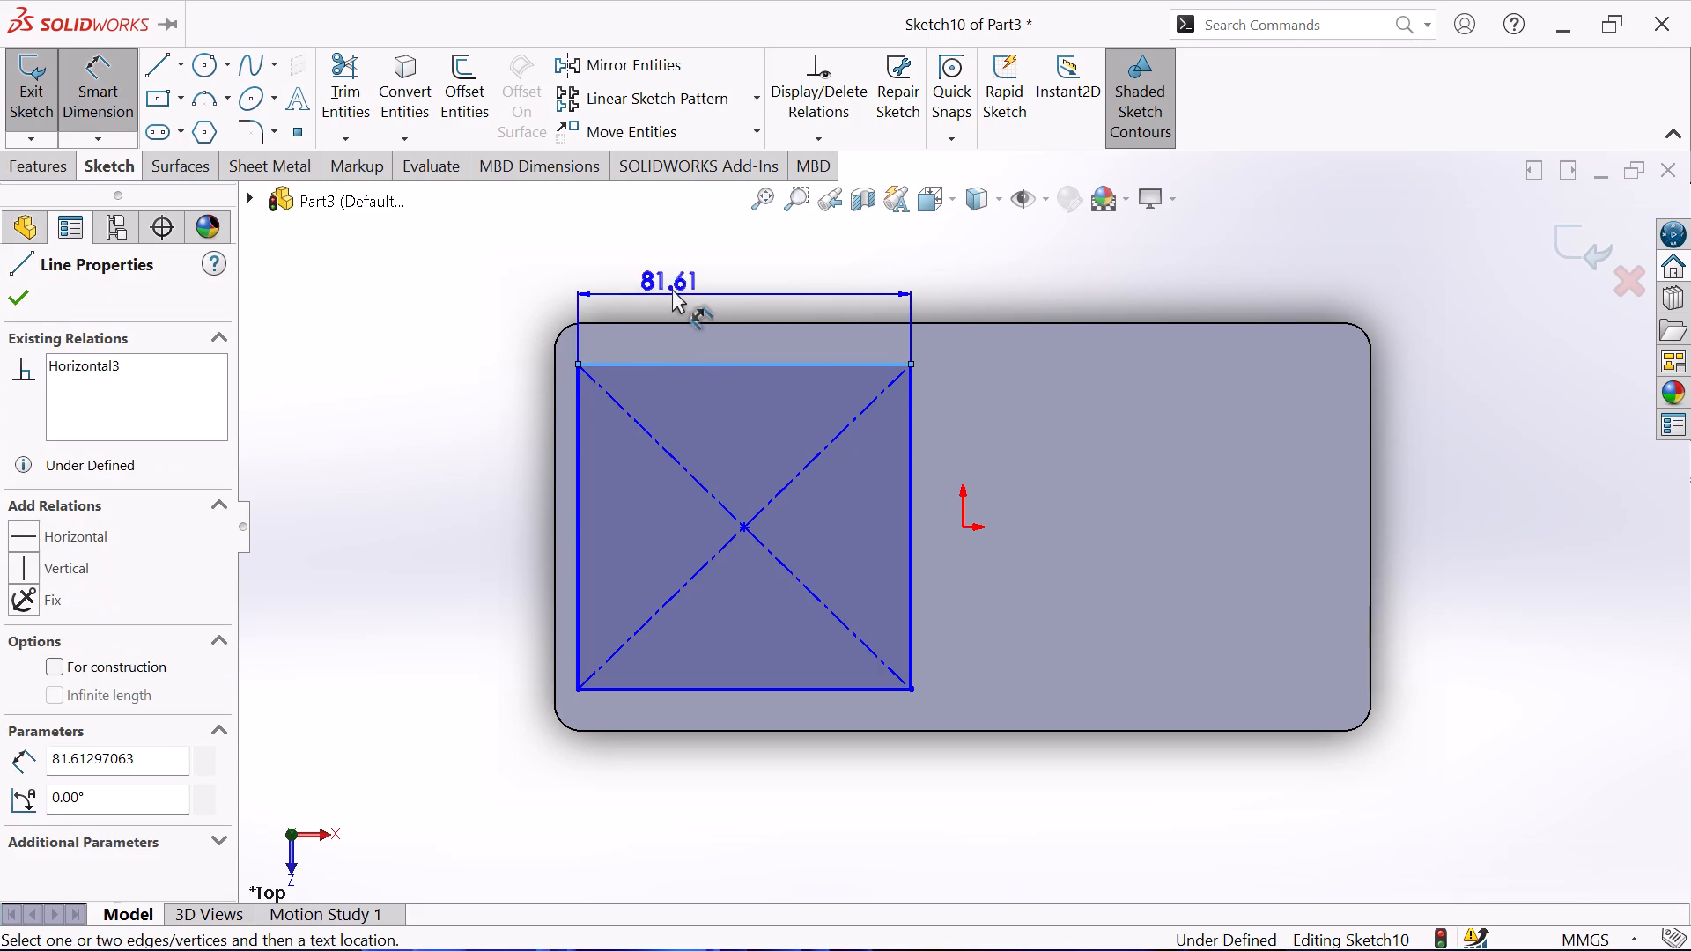
click(706, 273)
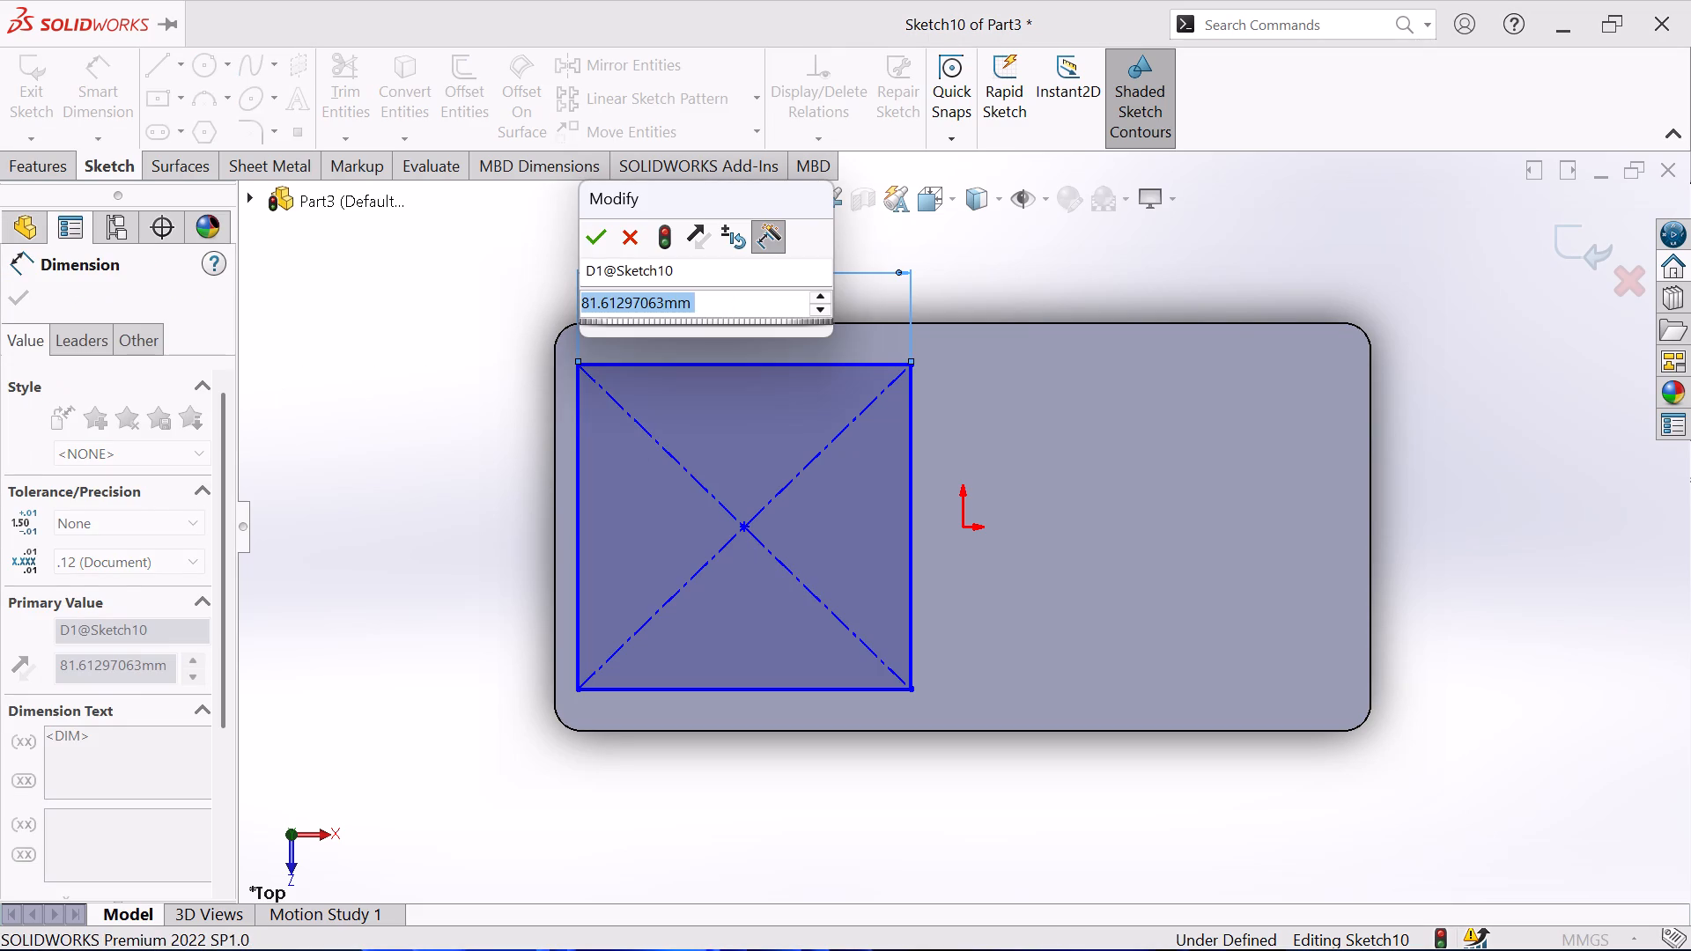
text(80)
key(Return)
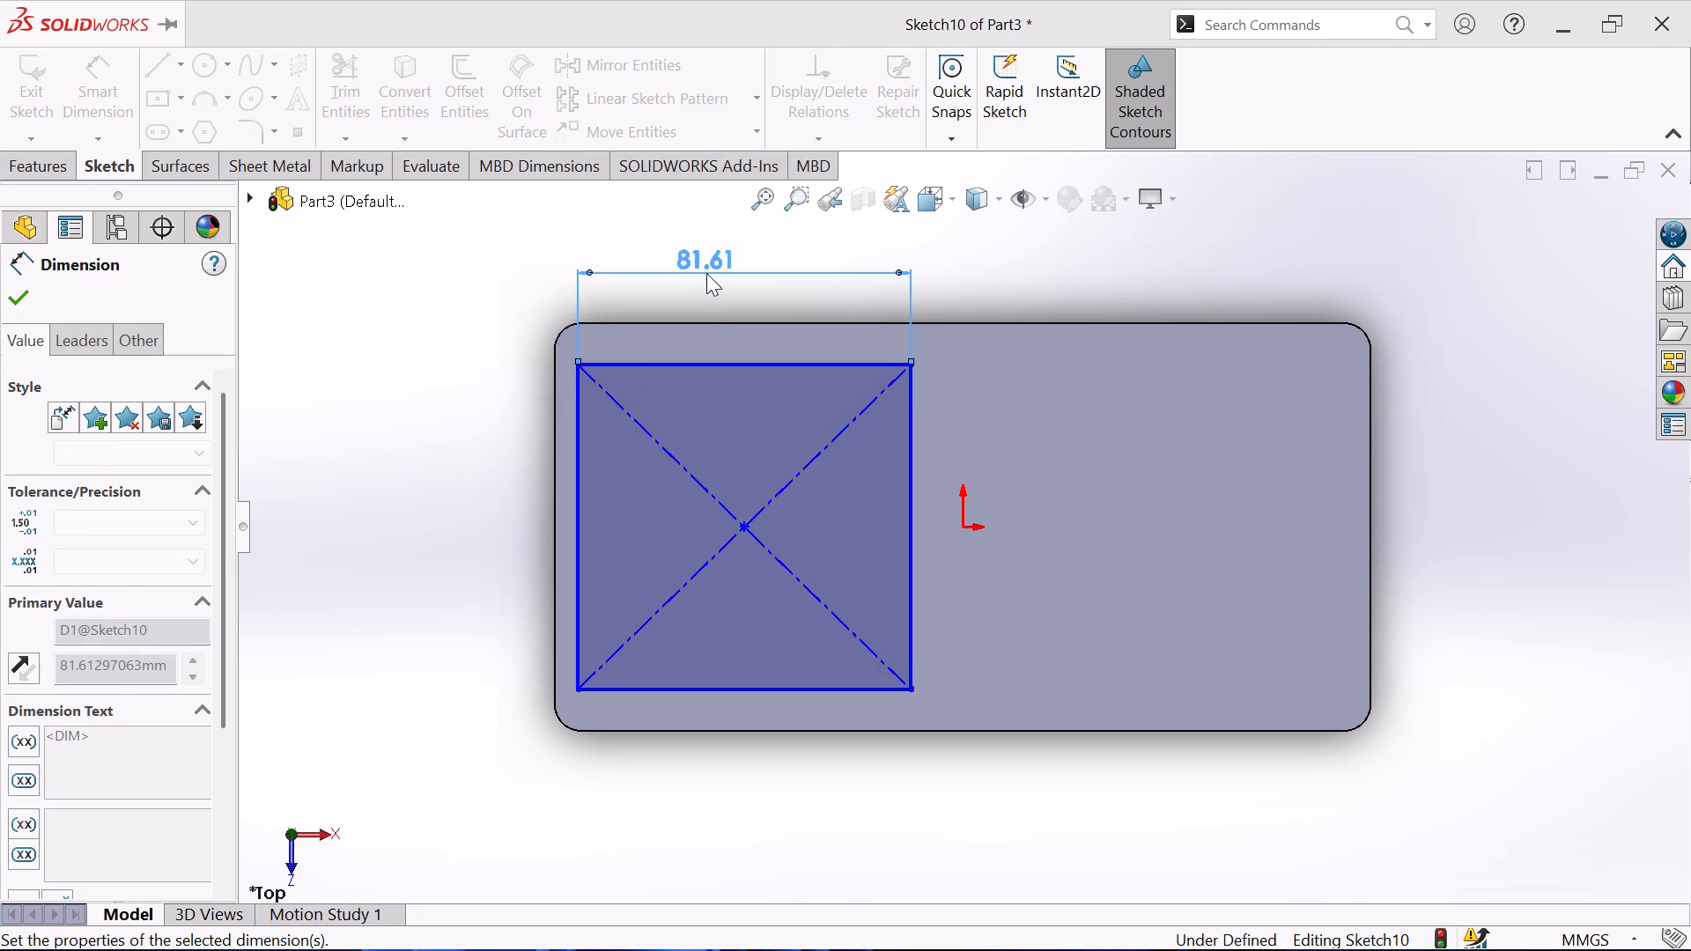
click(578, 549)
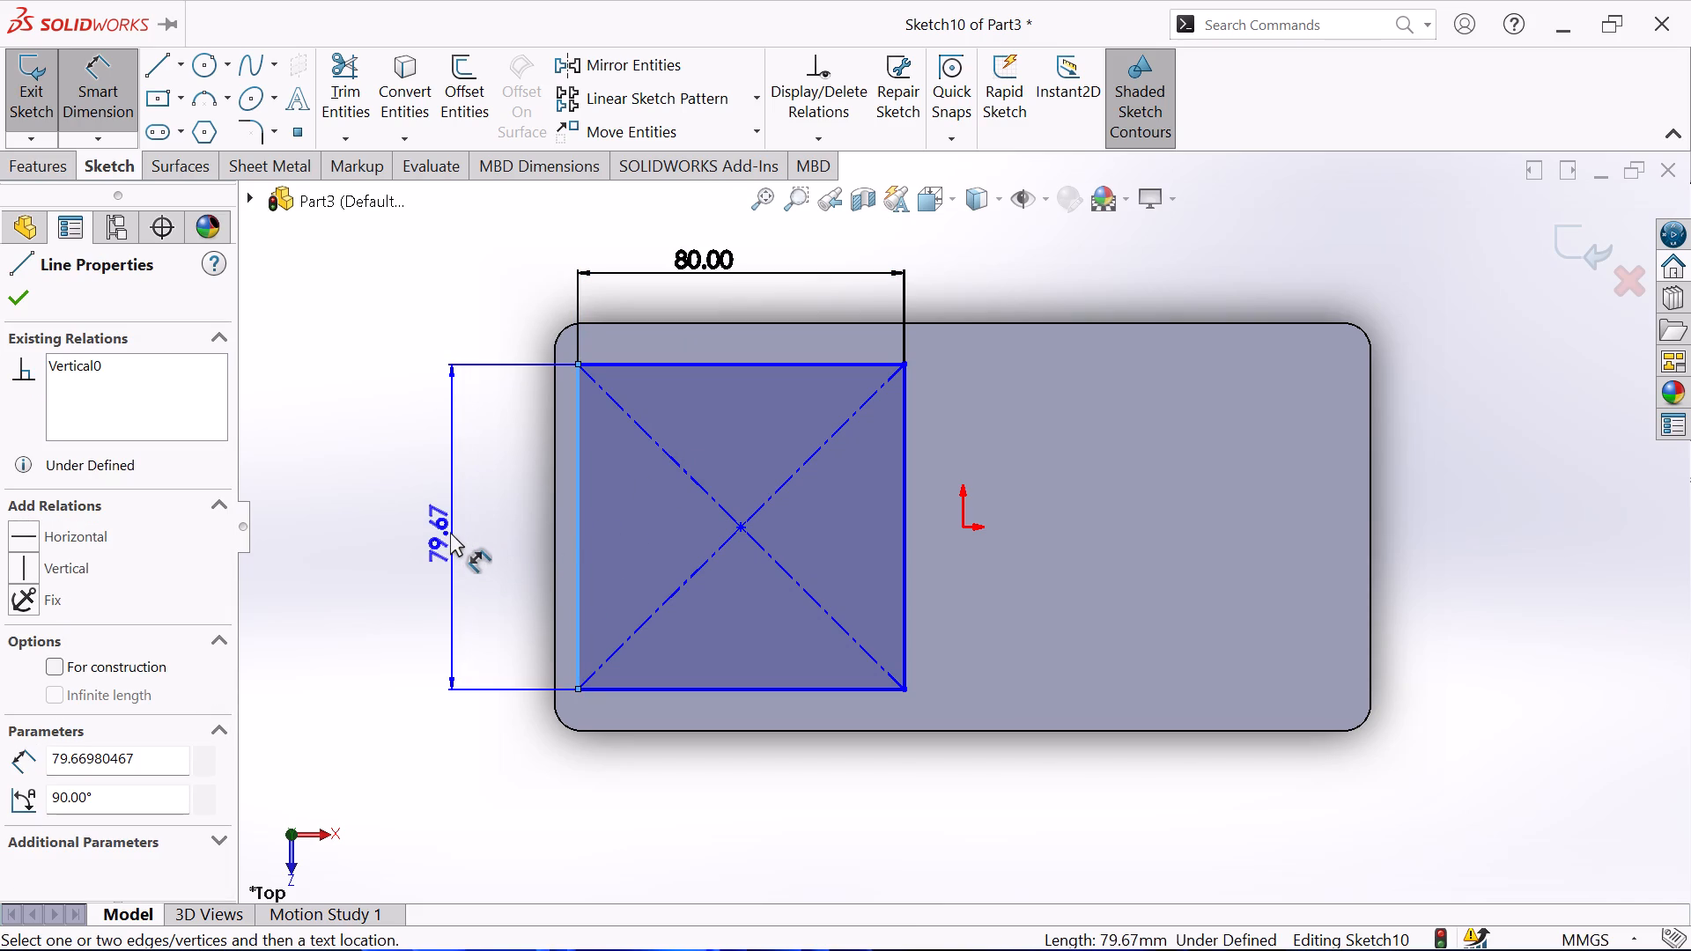
click(450, 532)
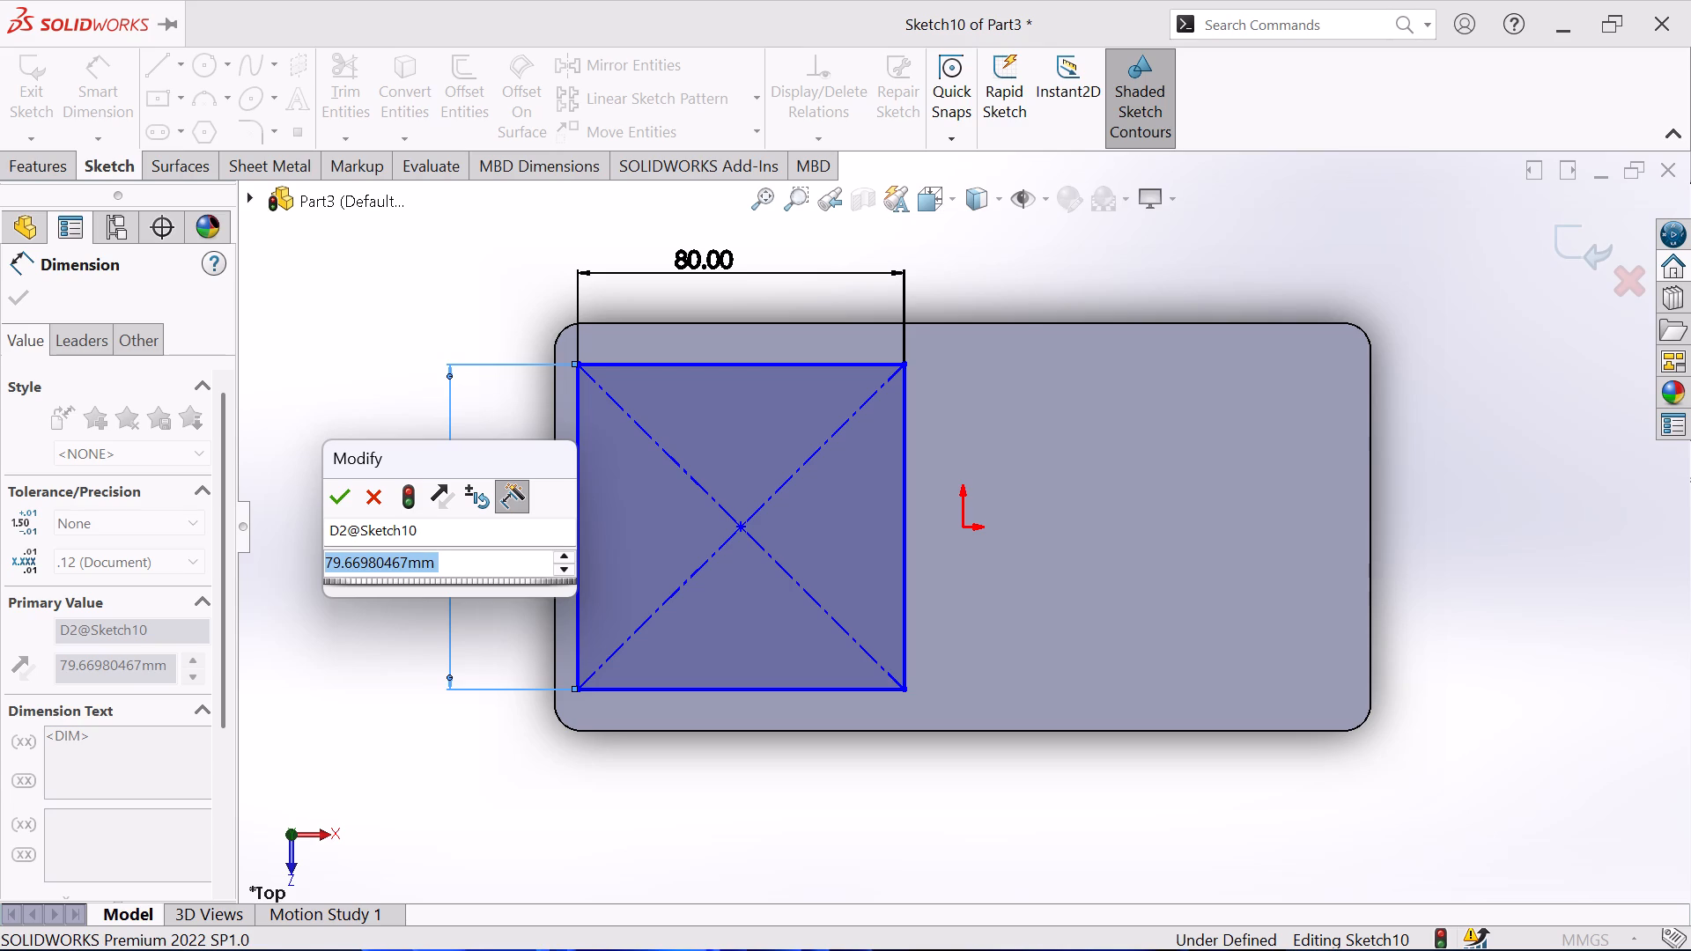
text(80)
key(Return)
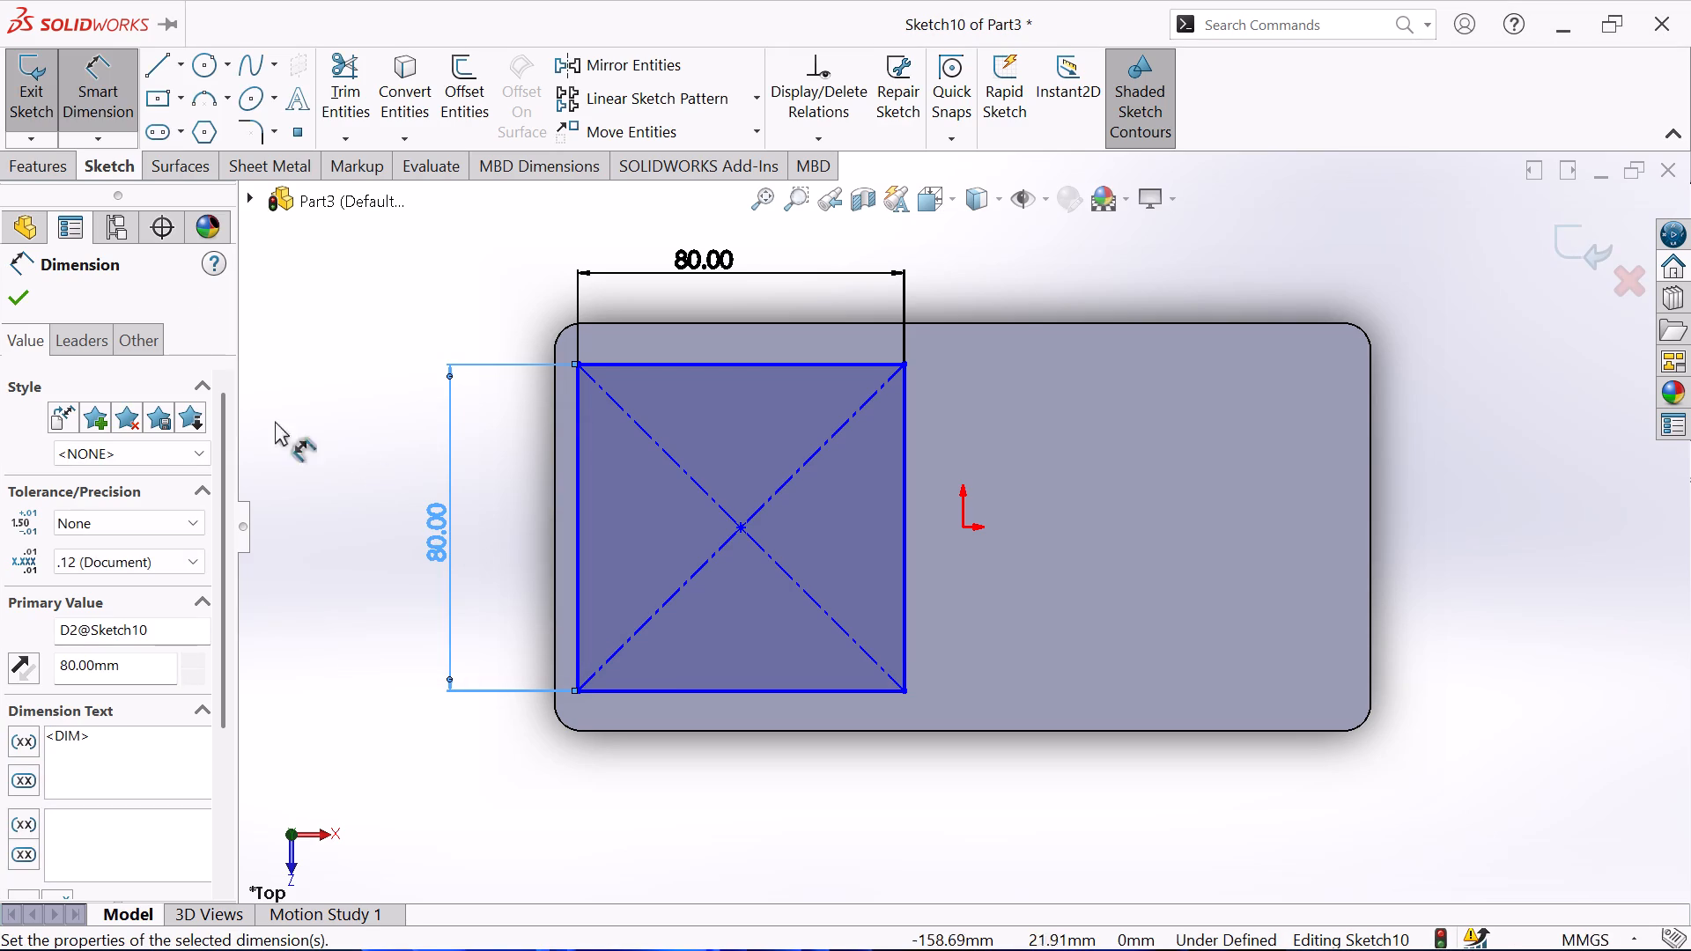
click(17, 299)
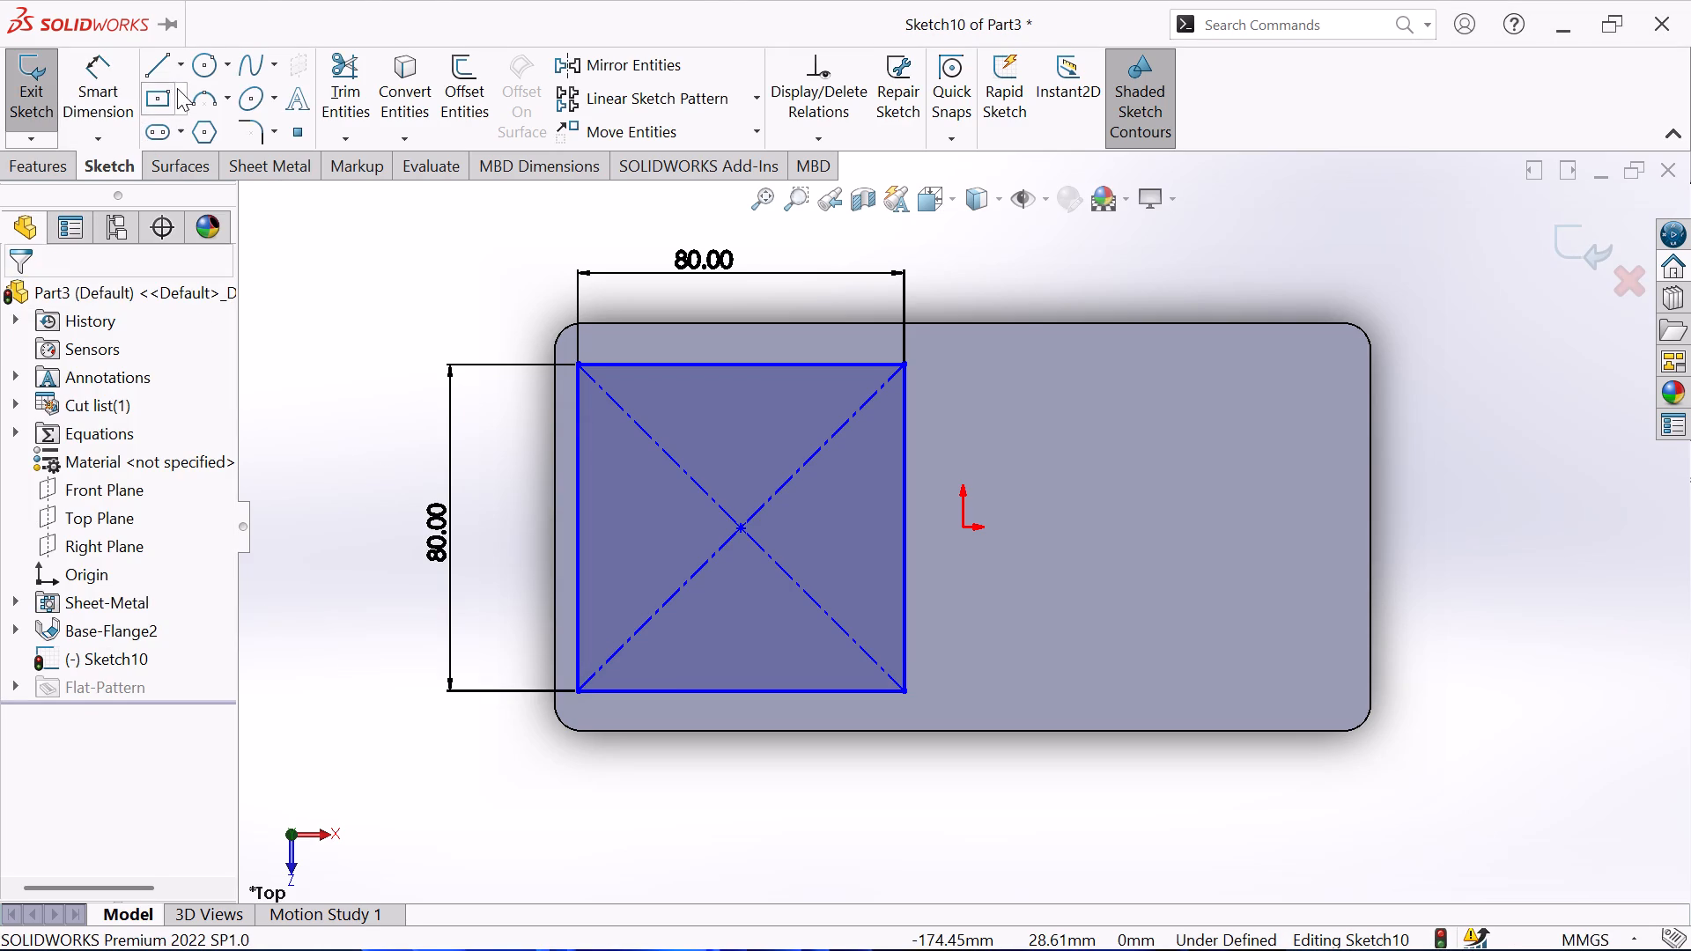
Sketch a horizontal centerline about 189 mm long through the origin, extending past the base's left edge.
click(184, 65)
click(151, 129)
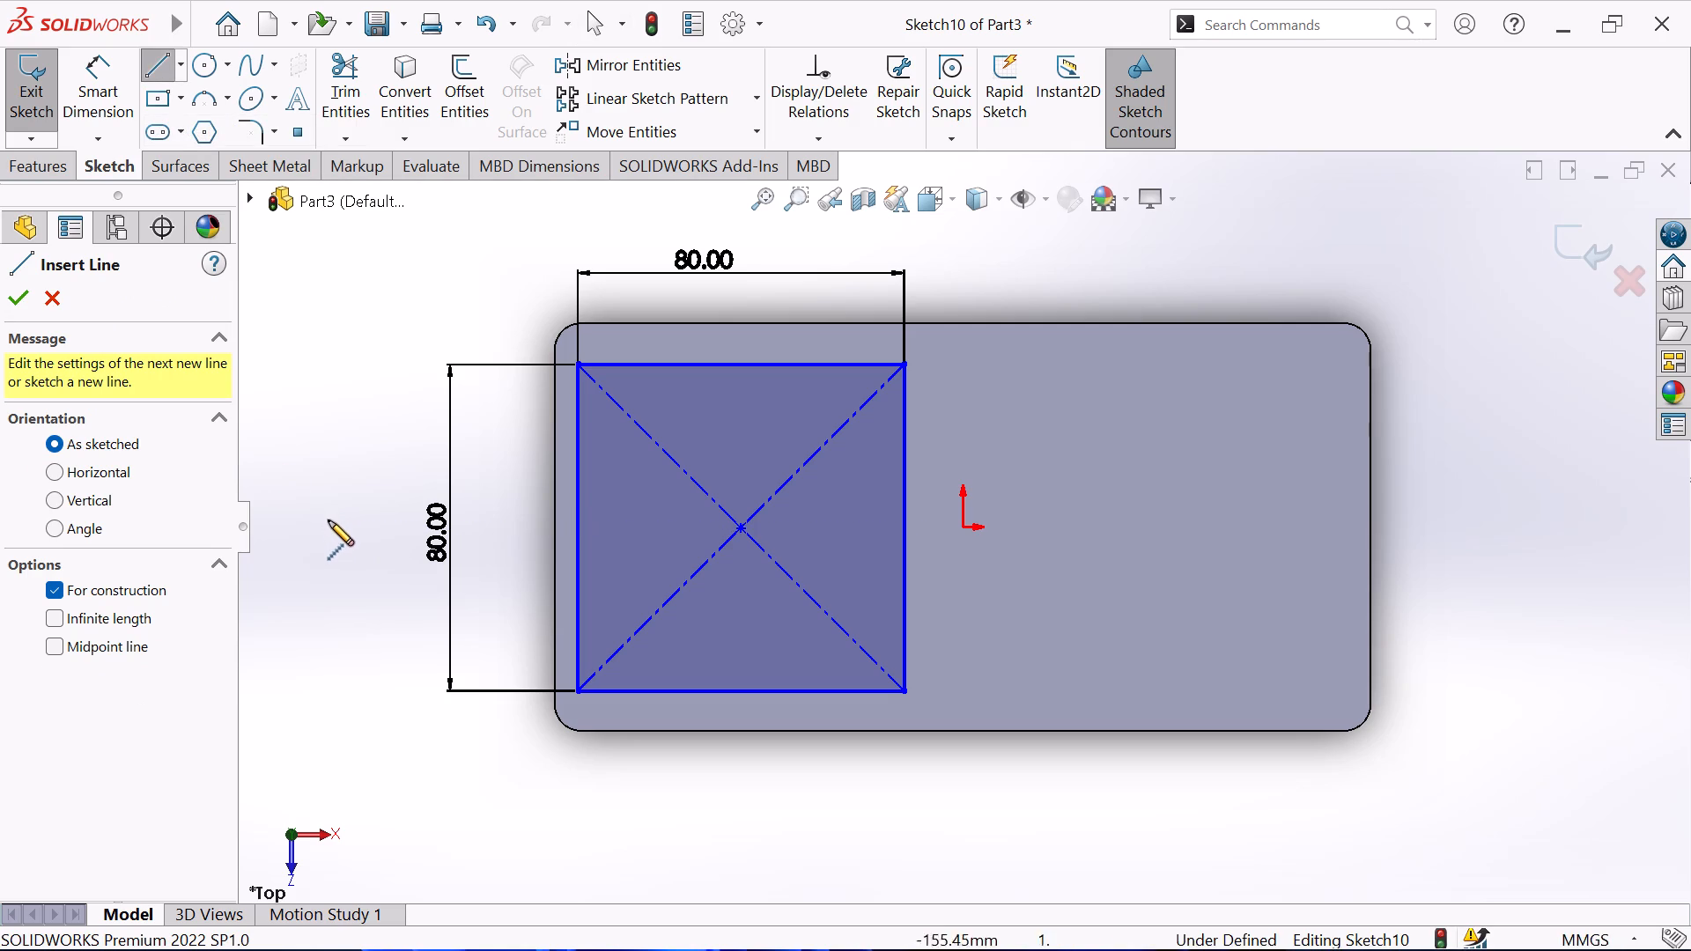
click(1067, 525)
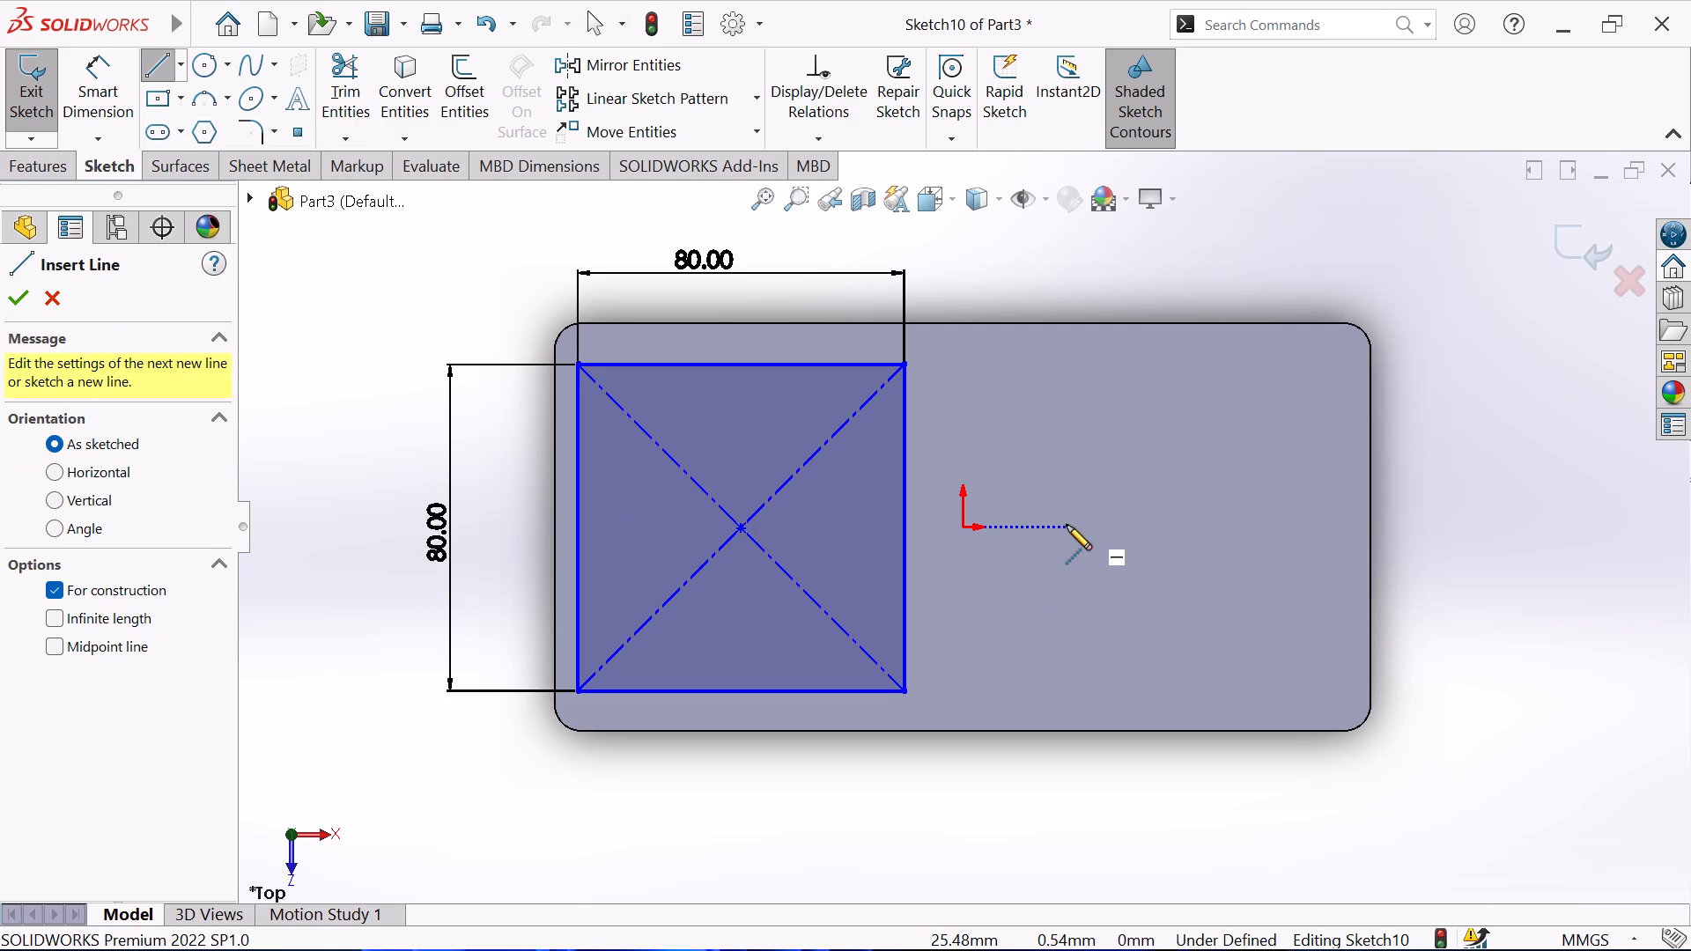
click(295, 529)
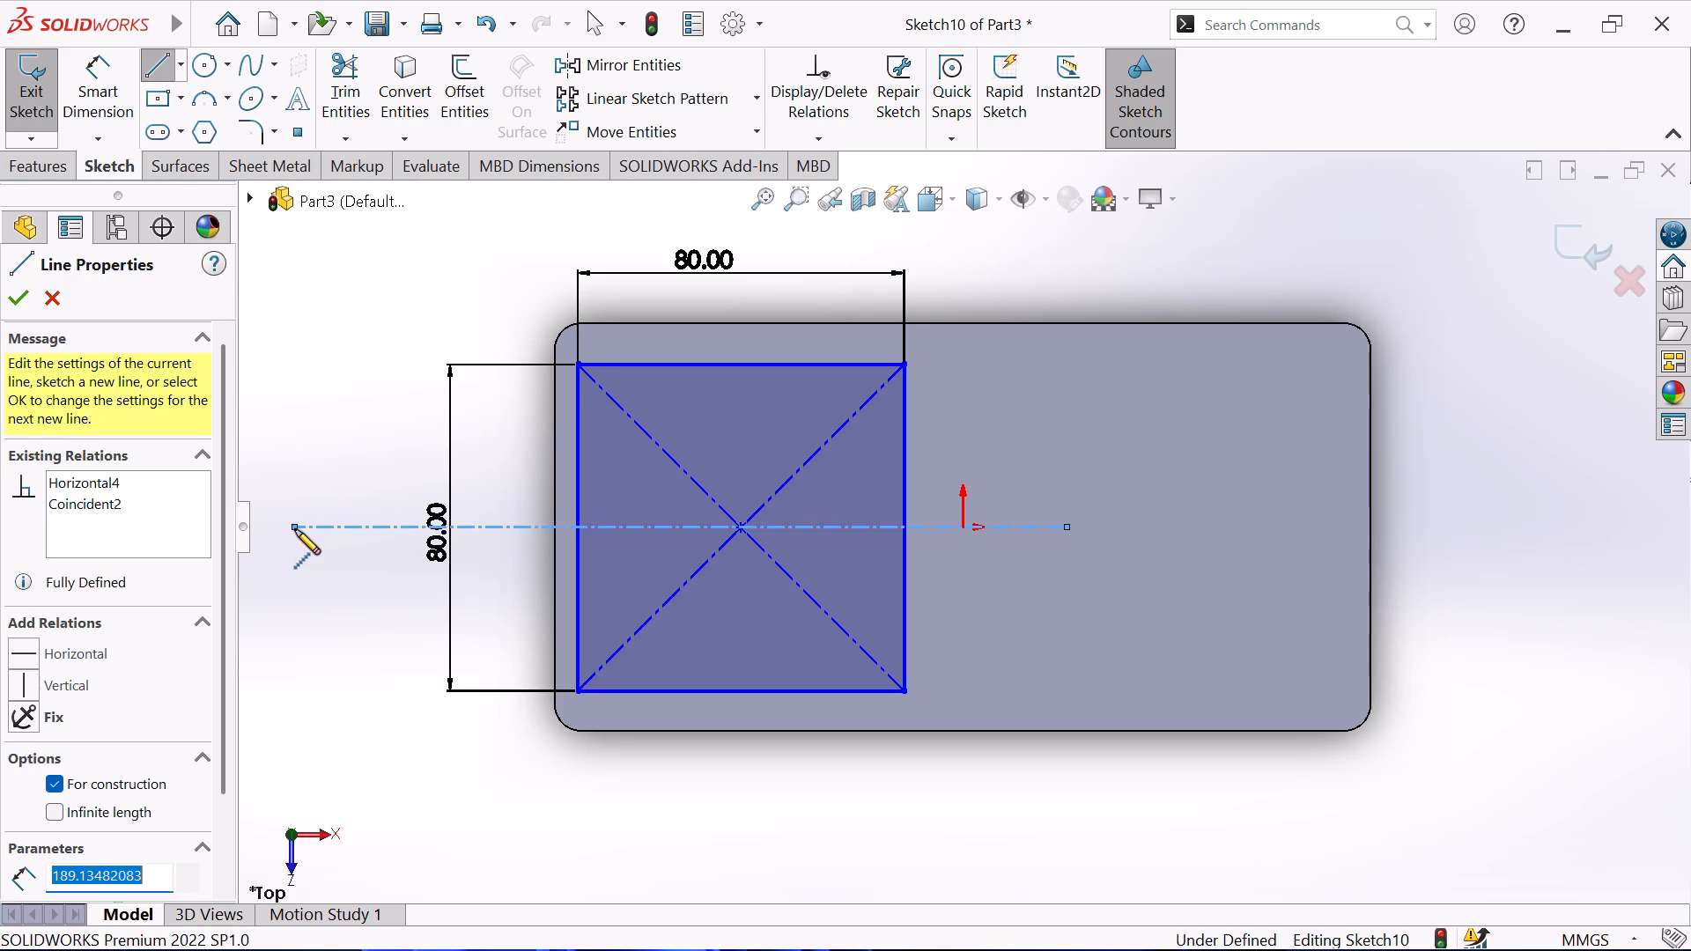
right_click(310, 495)
click(343, 512)
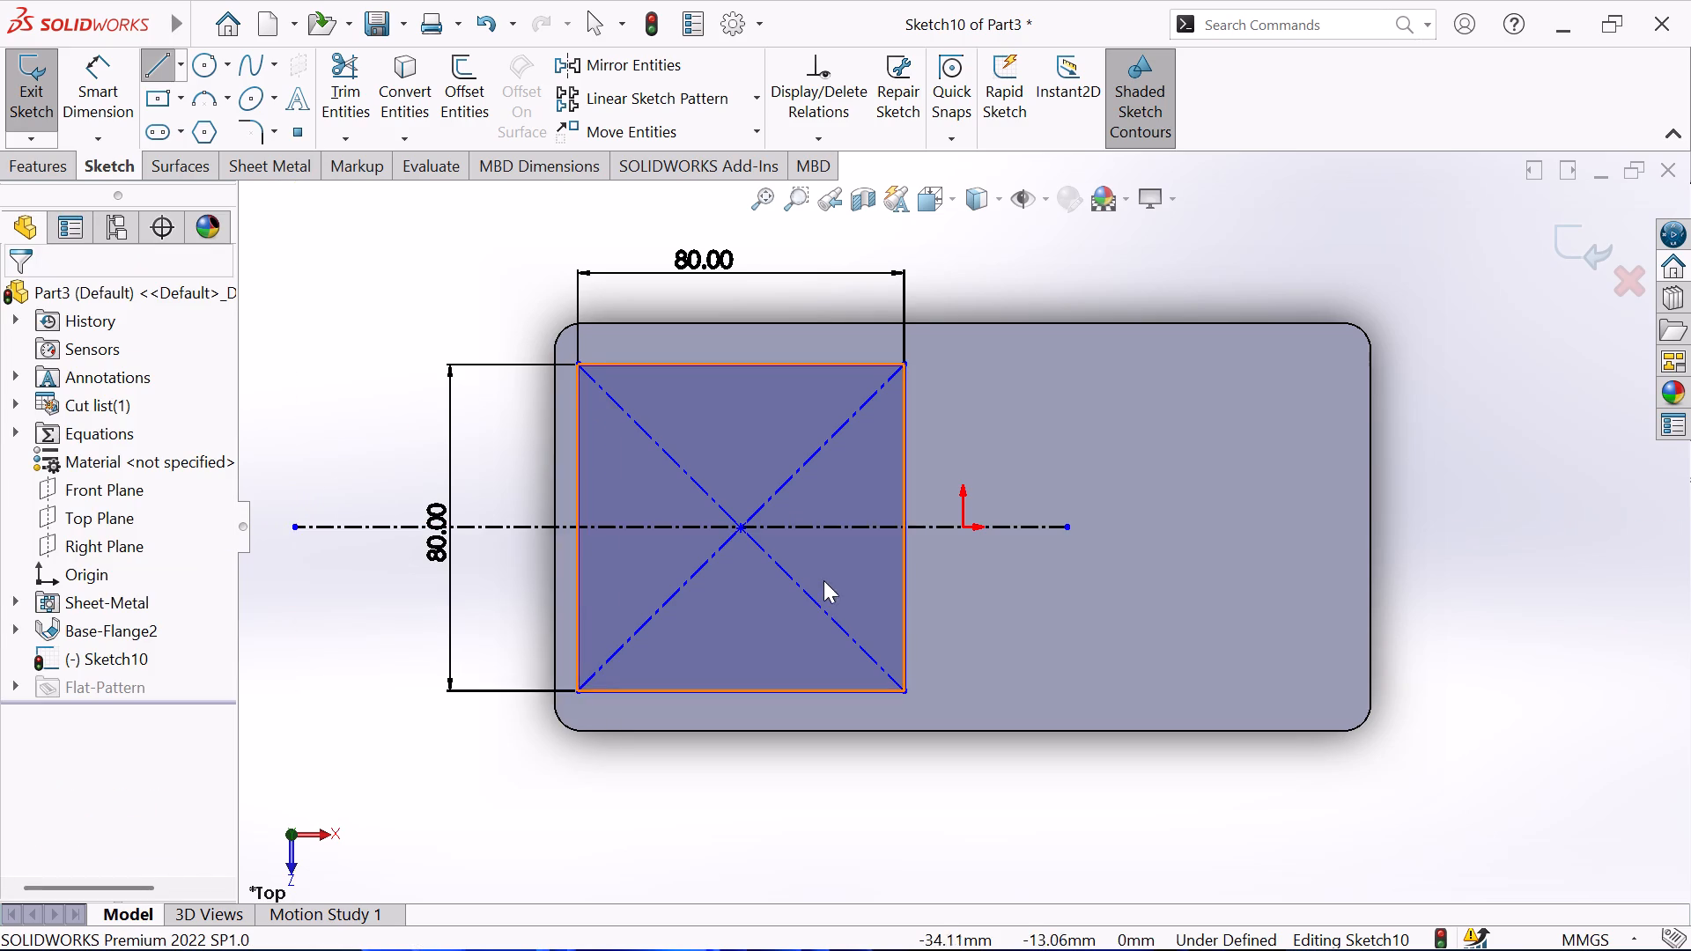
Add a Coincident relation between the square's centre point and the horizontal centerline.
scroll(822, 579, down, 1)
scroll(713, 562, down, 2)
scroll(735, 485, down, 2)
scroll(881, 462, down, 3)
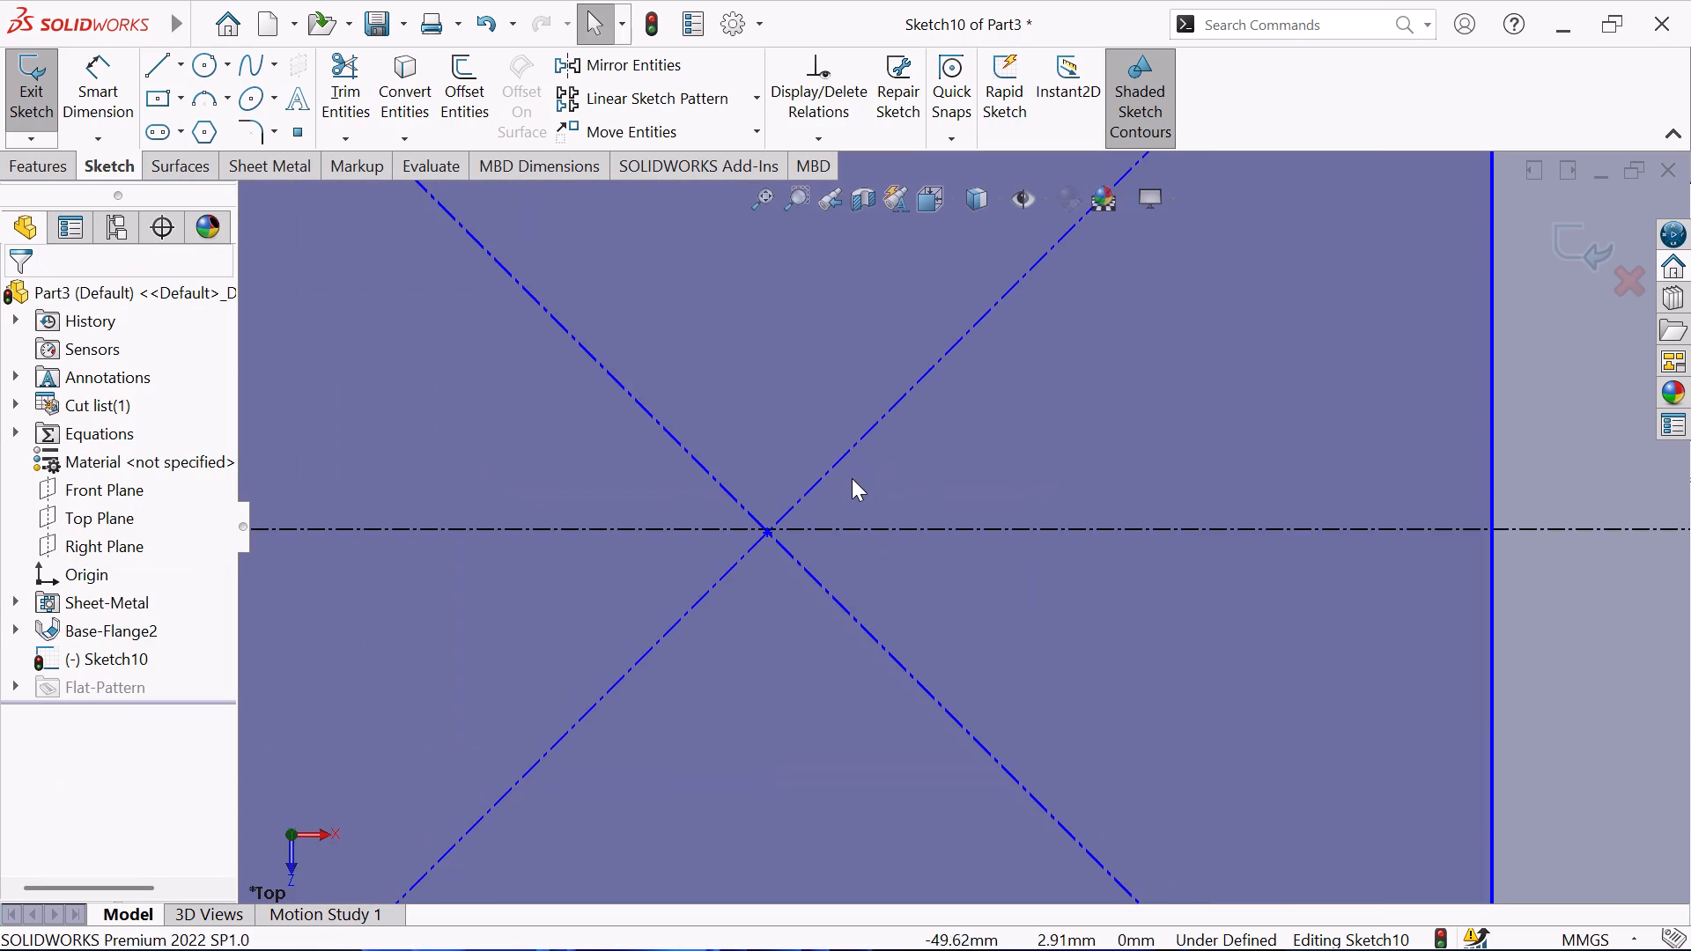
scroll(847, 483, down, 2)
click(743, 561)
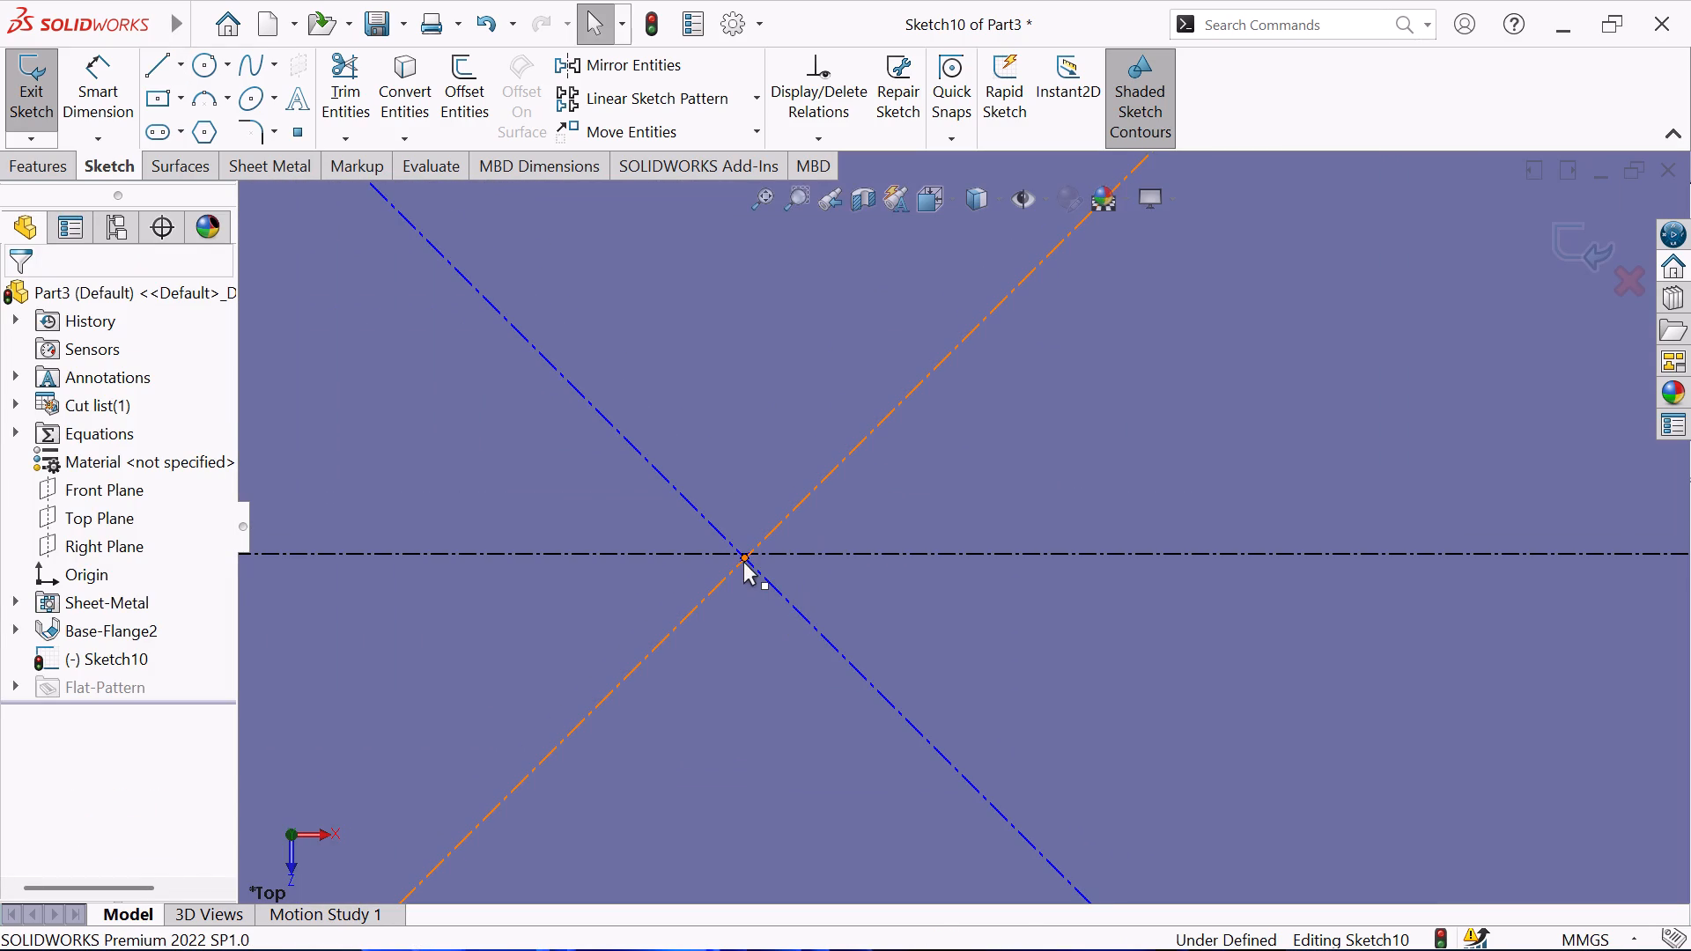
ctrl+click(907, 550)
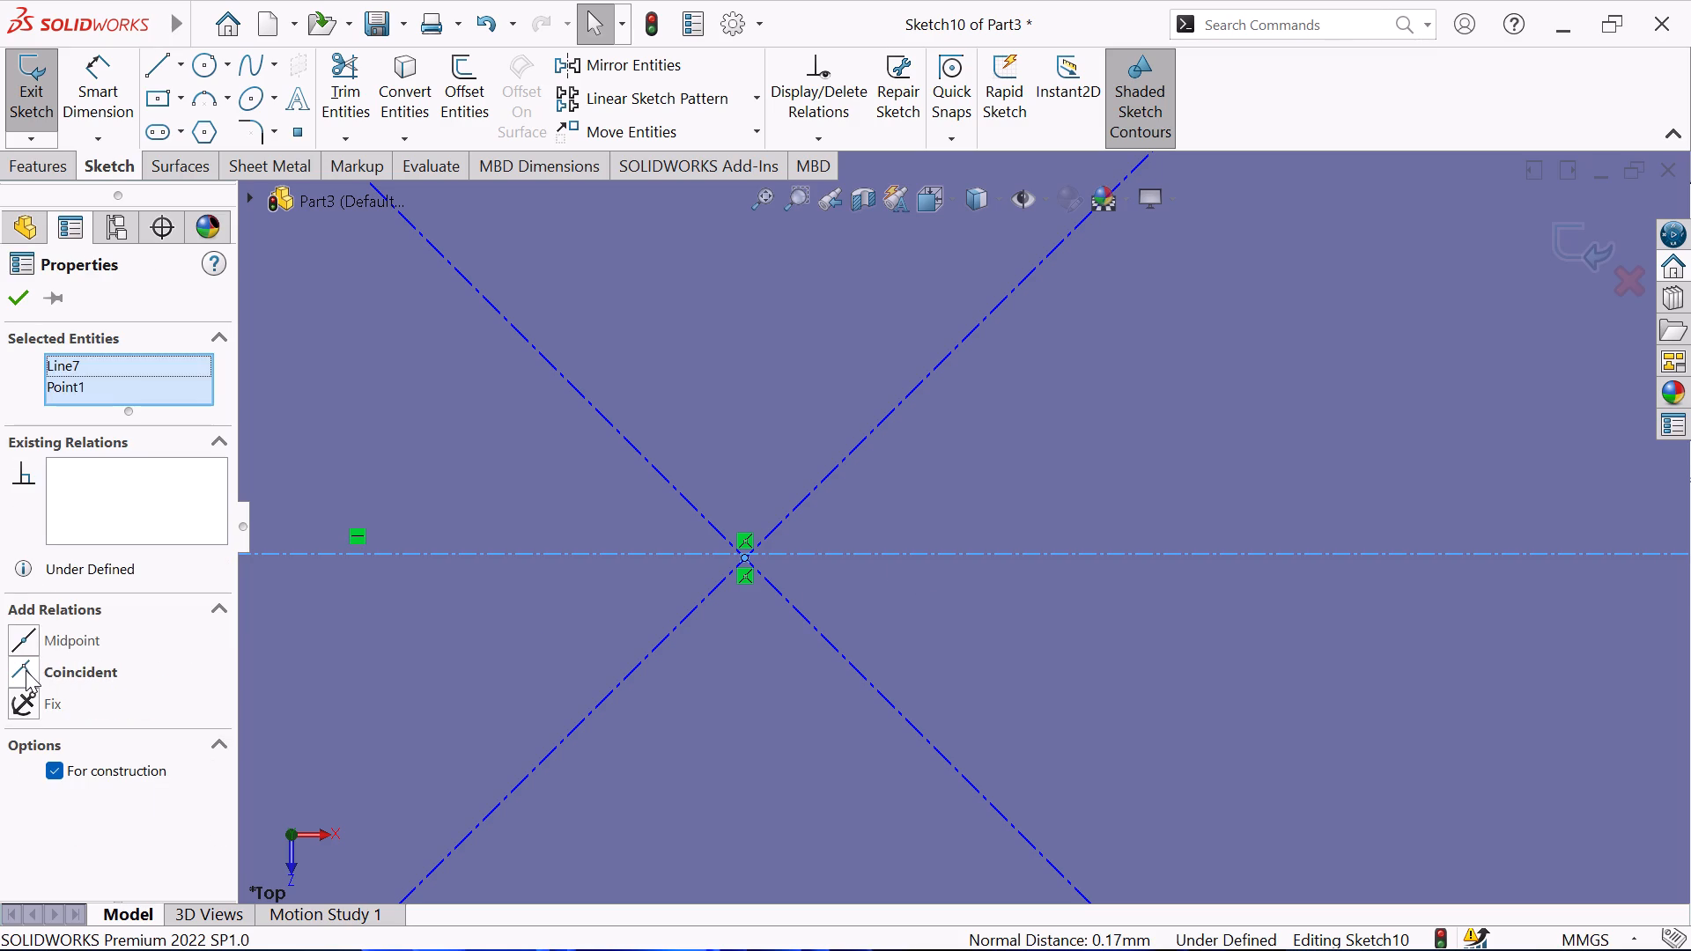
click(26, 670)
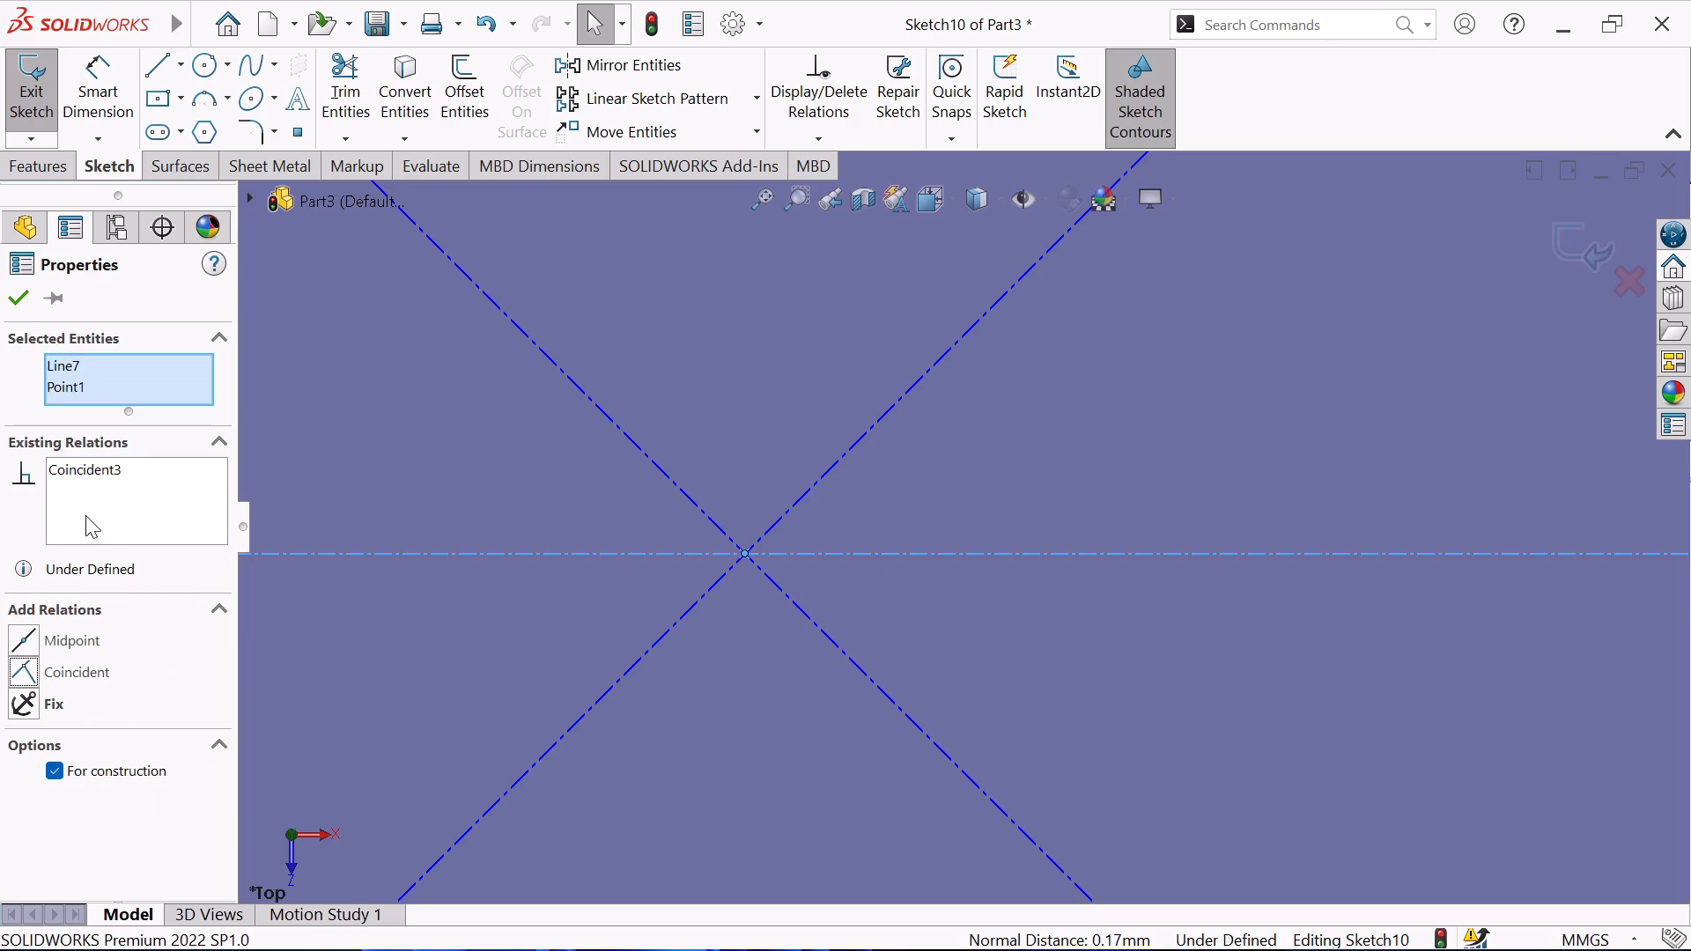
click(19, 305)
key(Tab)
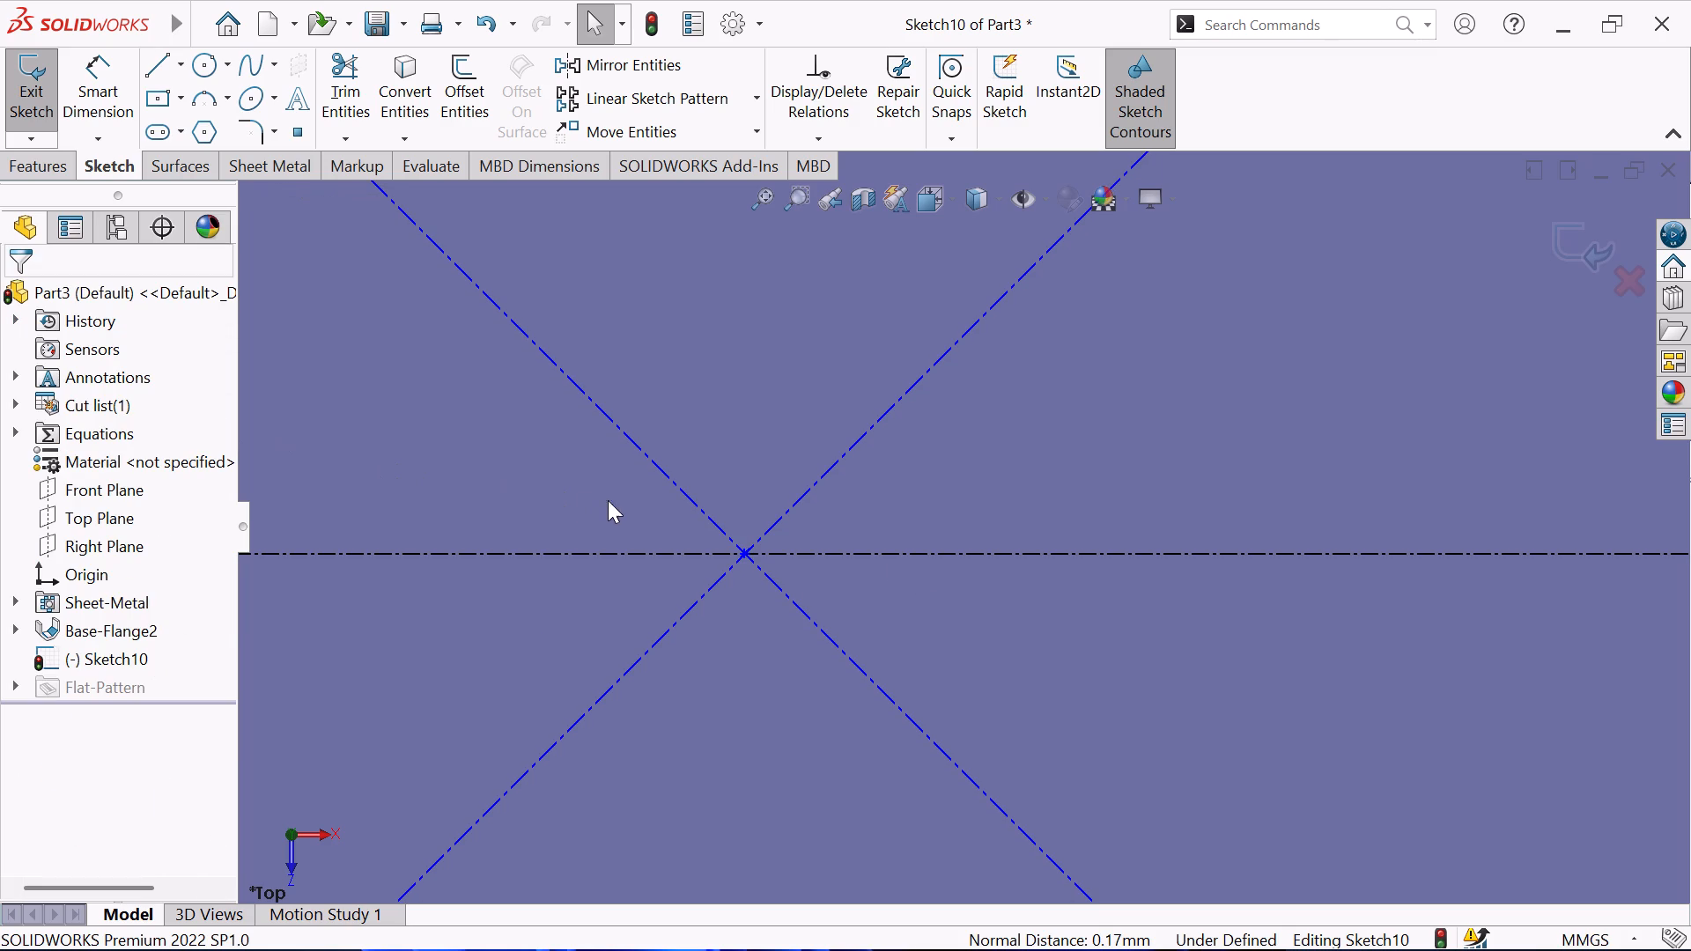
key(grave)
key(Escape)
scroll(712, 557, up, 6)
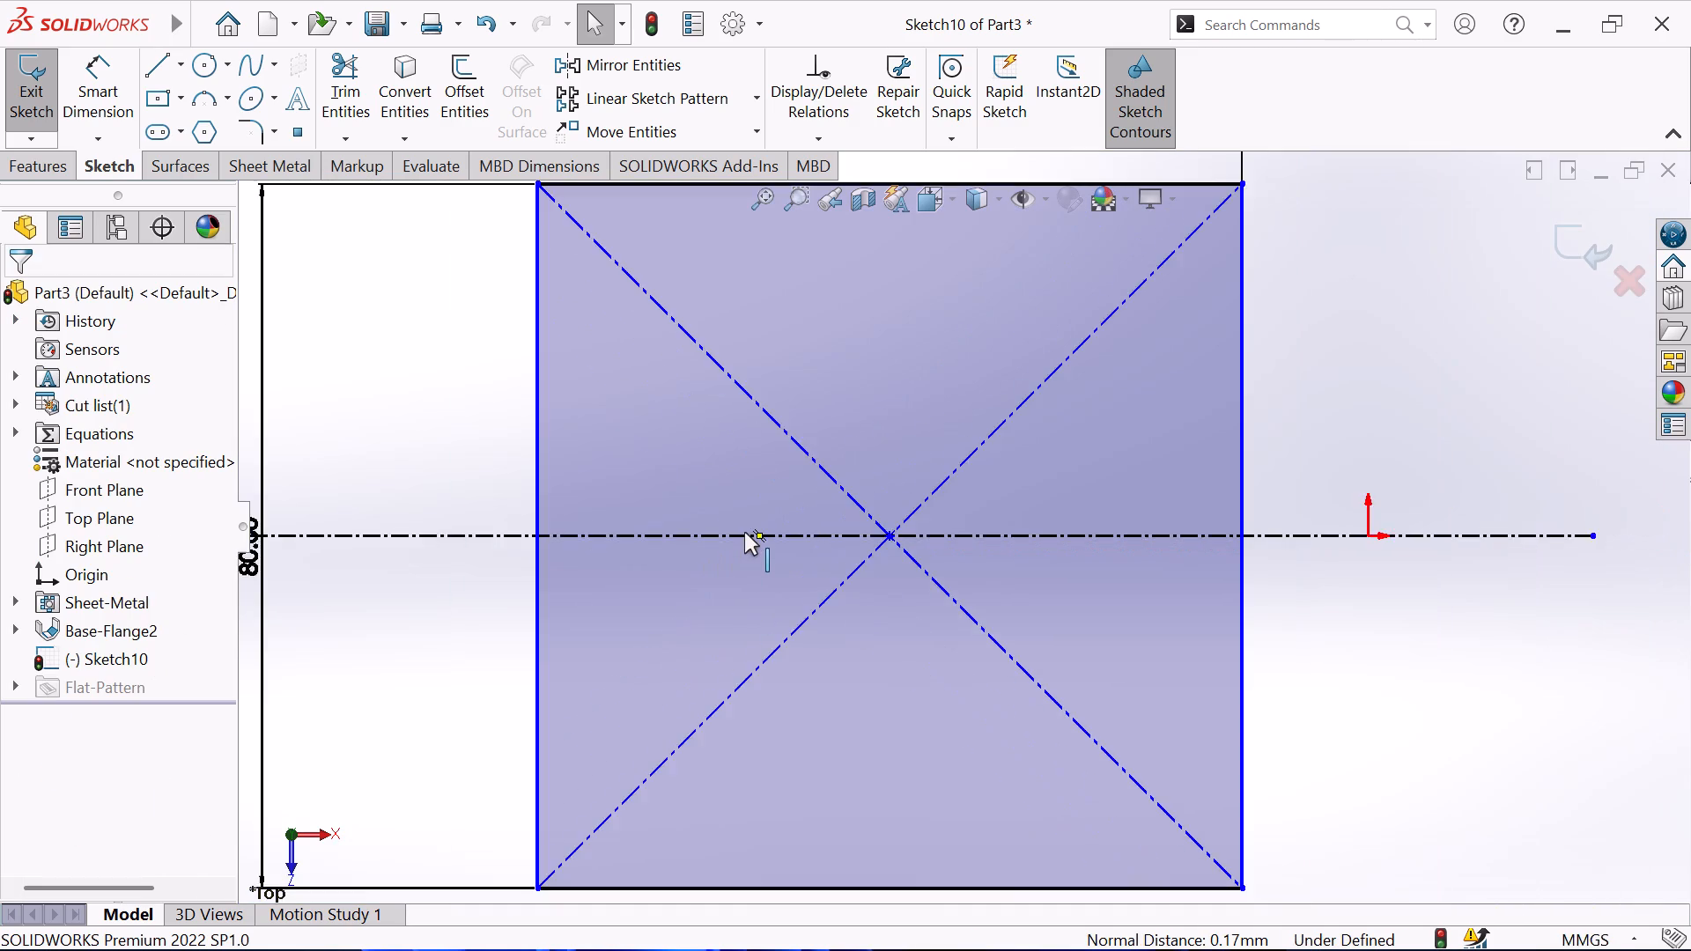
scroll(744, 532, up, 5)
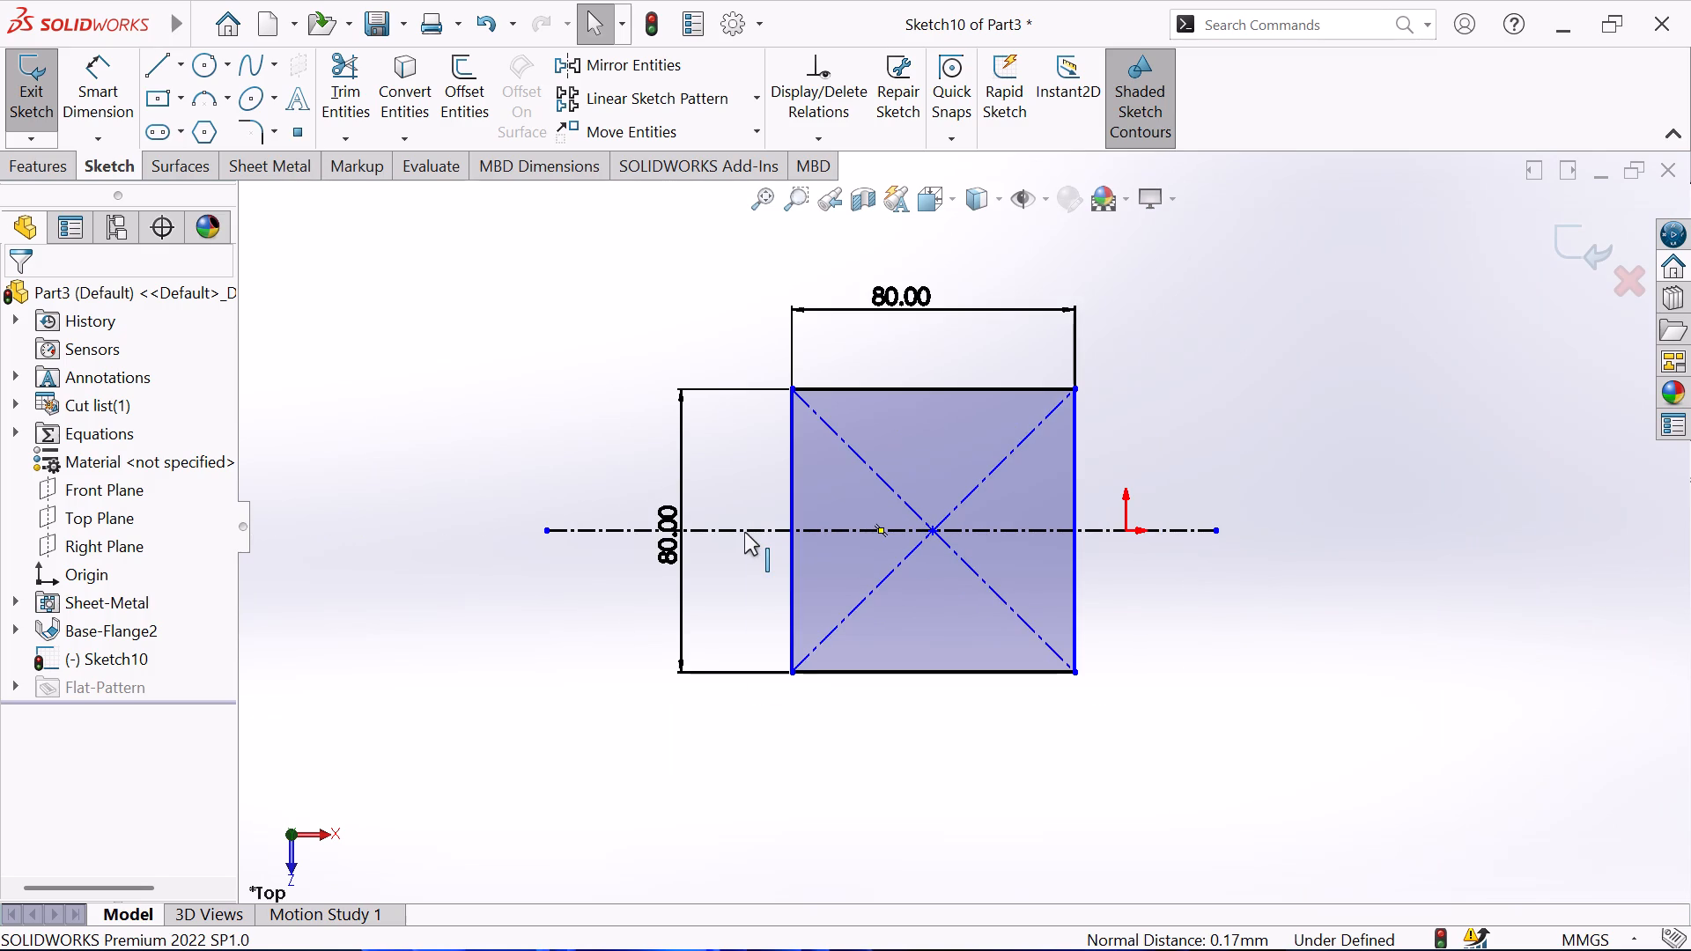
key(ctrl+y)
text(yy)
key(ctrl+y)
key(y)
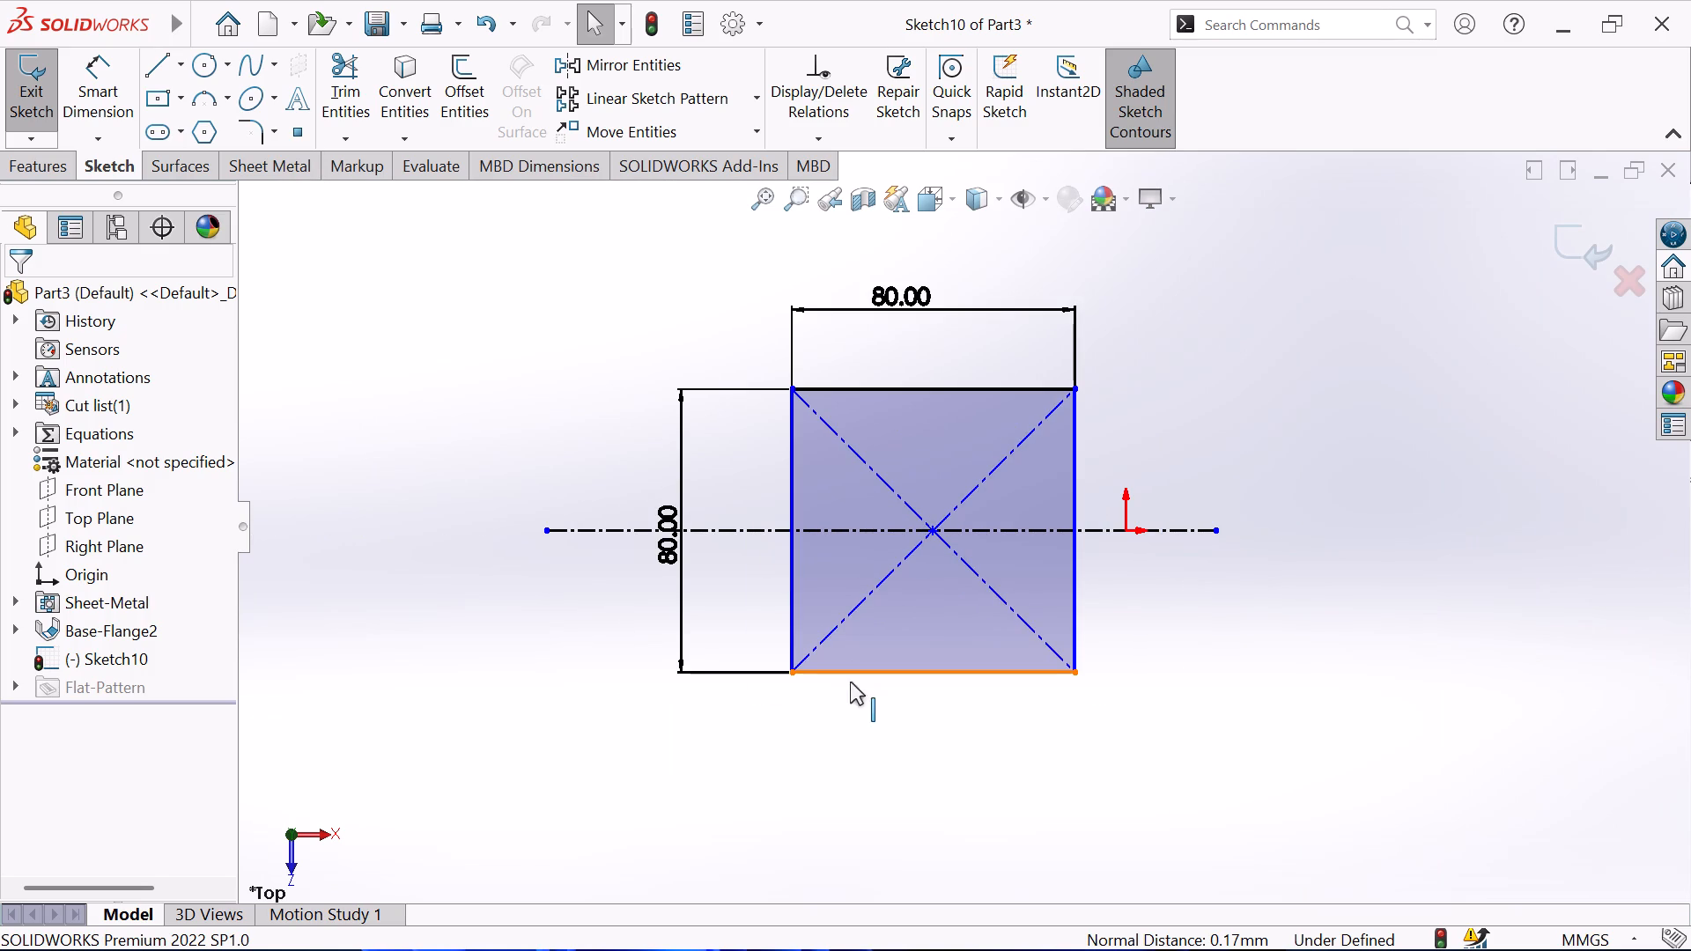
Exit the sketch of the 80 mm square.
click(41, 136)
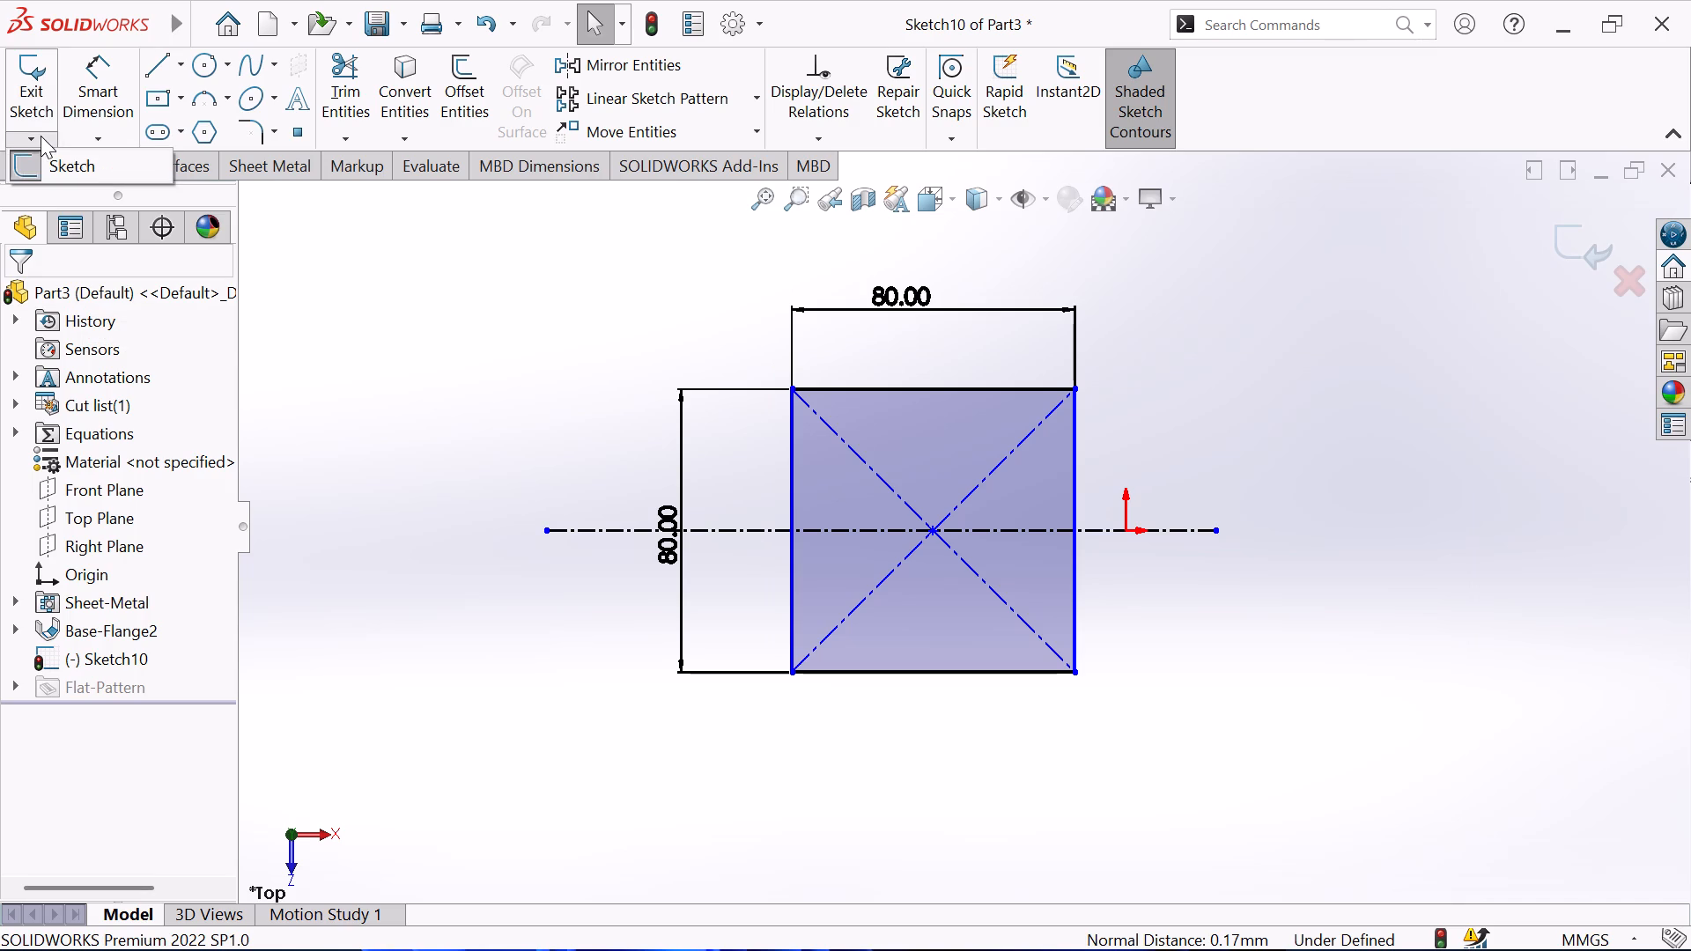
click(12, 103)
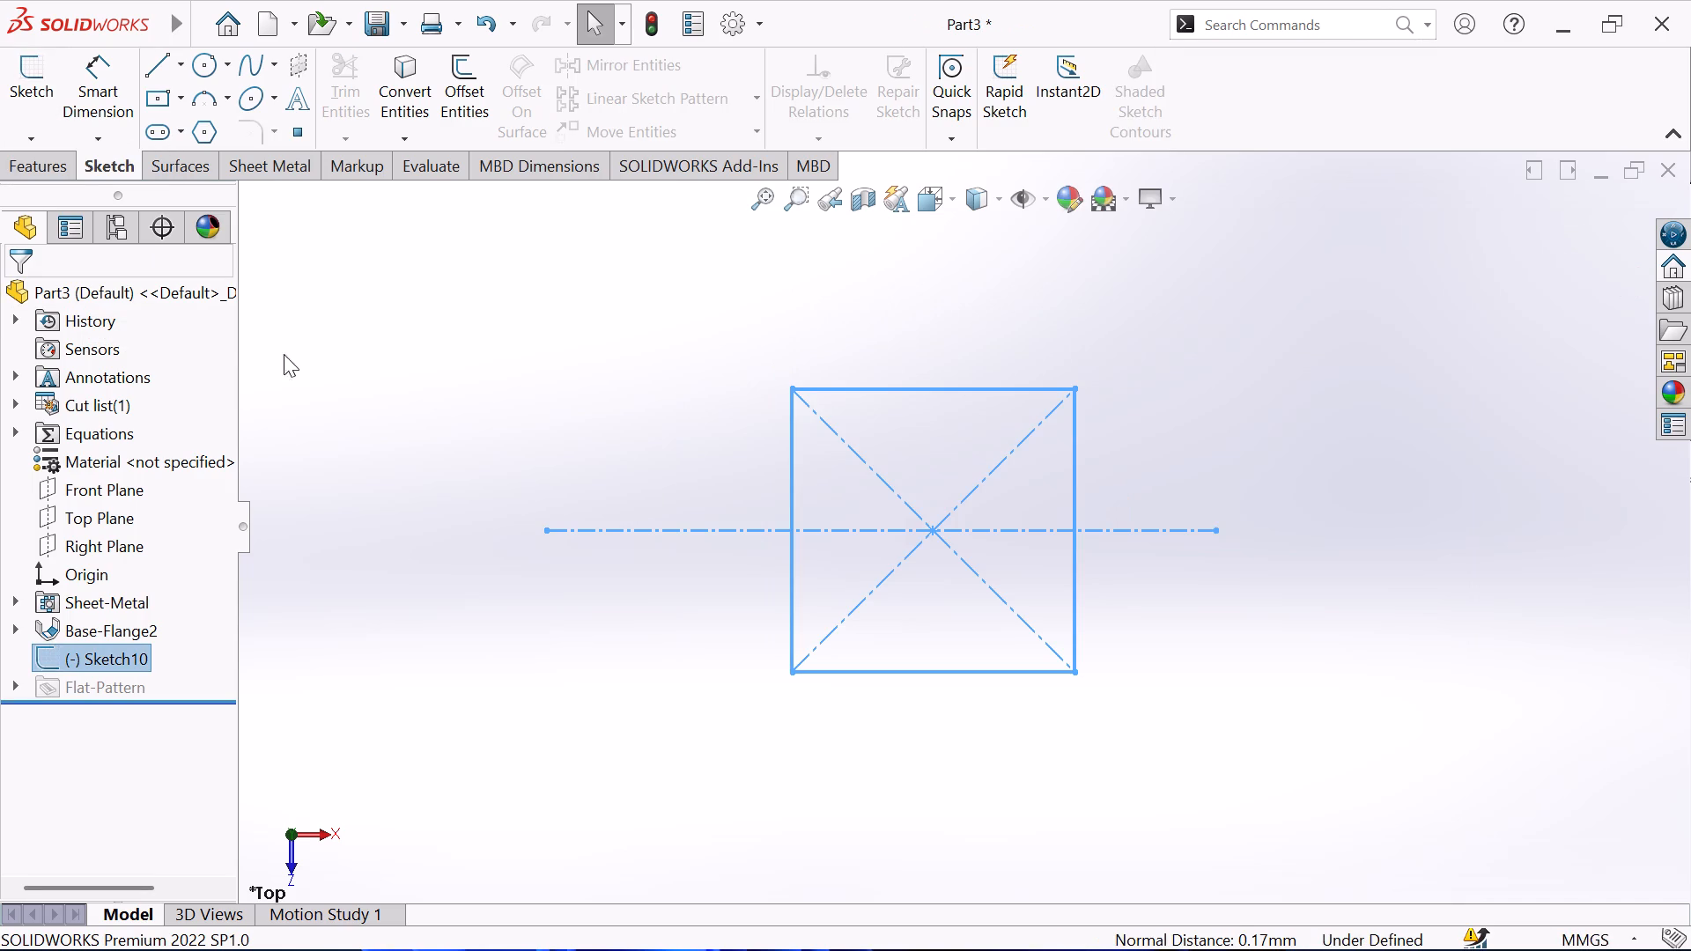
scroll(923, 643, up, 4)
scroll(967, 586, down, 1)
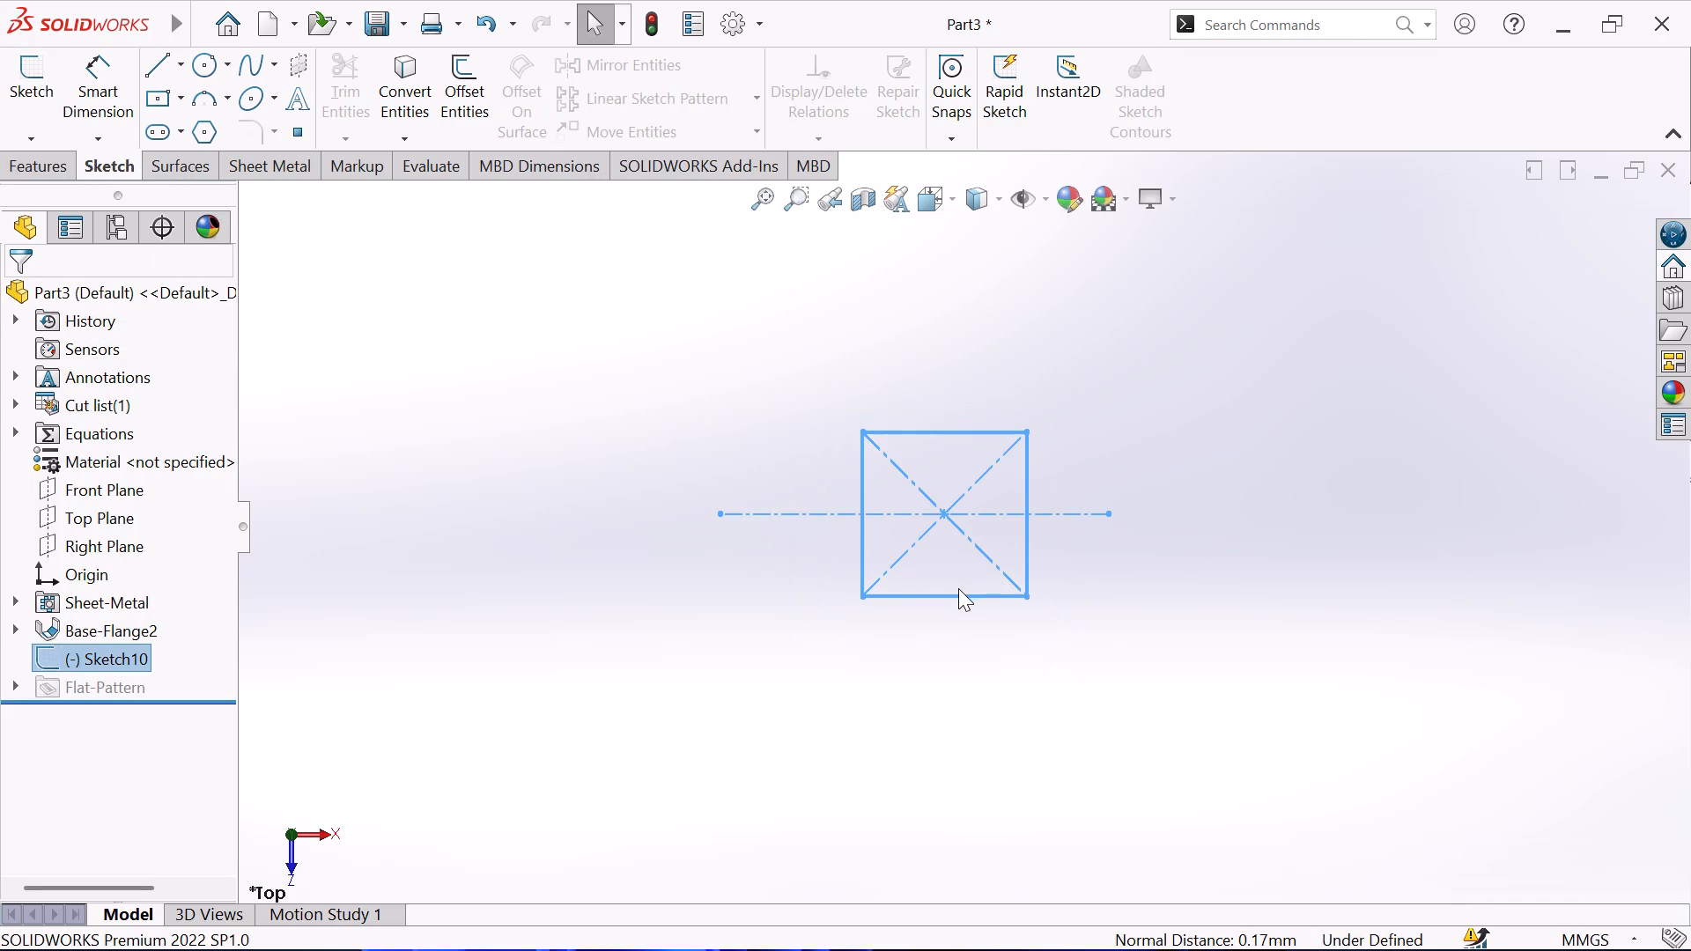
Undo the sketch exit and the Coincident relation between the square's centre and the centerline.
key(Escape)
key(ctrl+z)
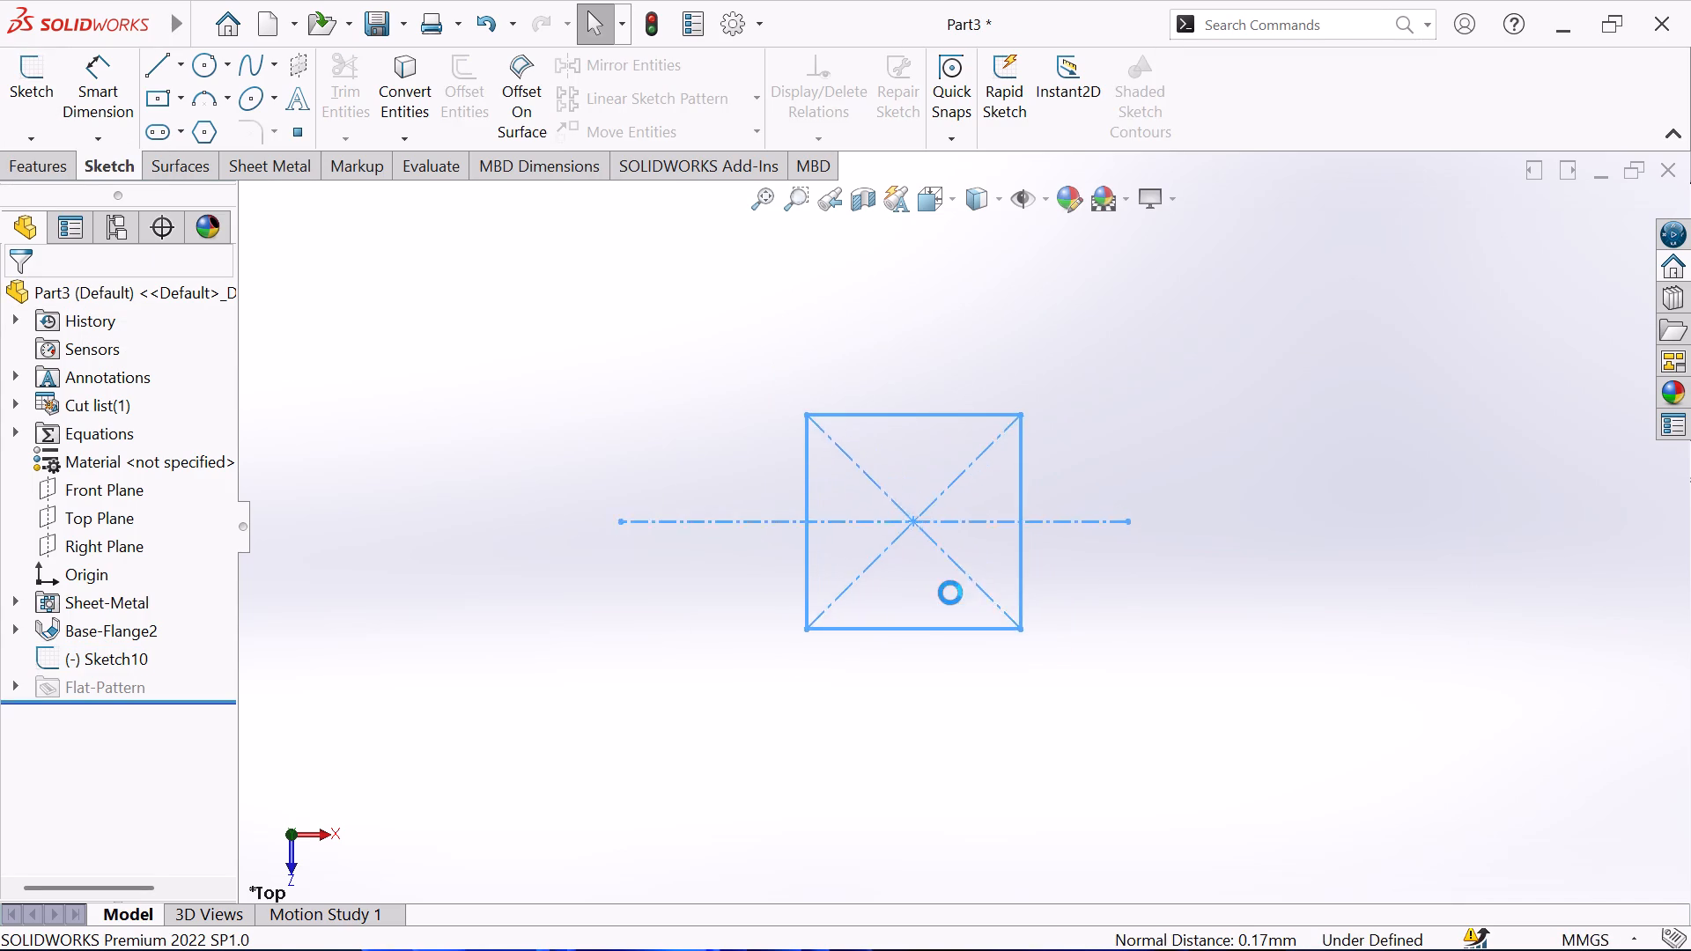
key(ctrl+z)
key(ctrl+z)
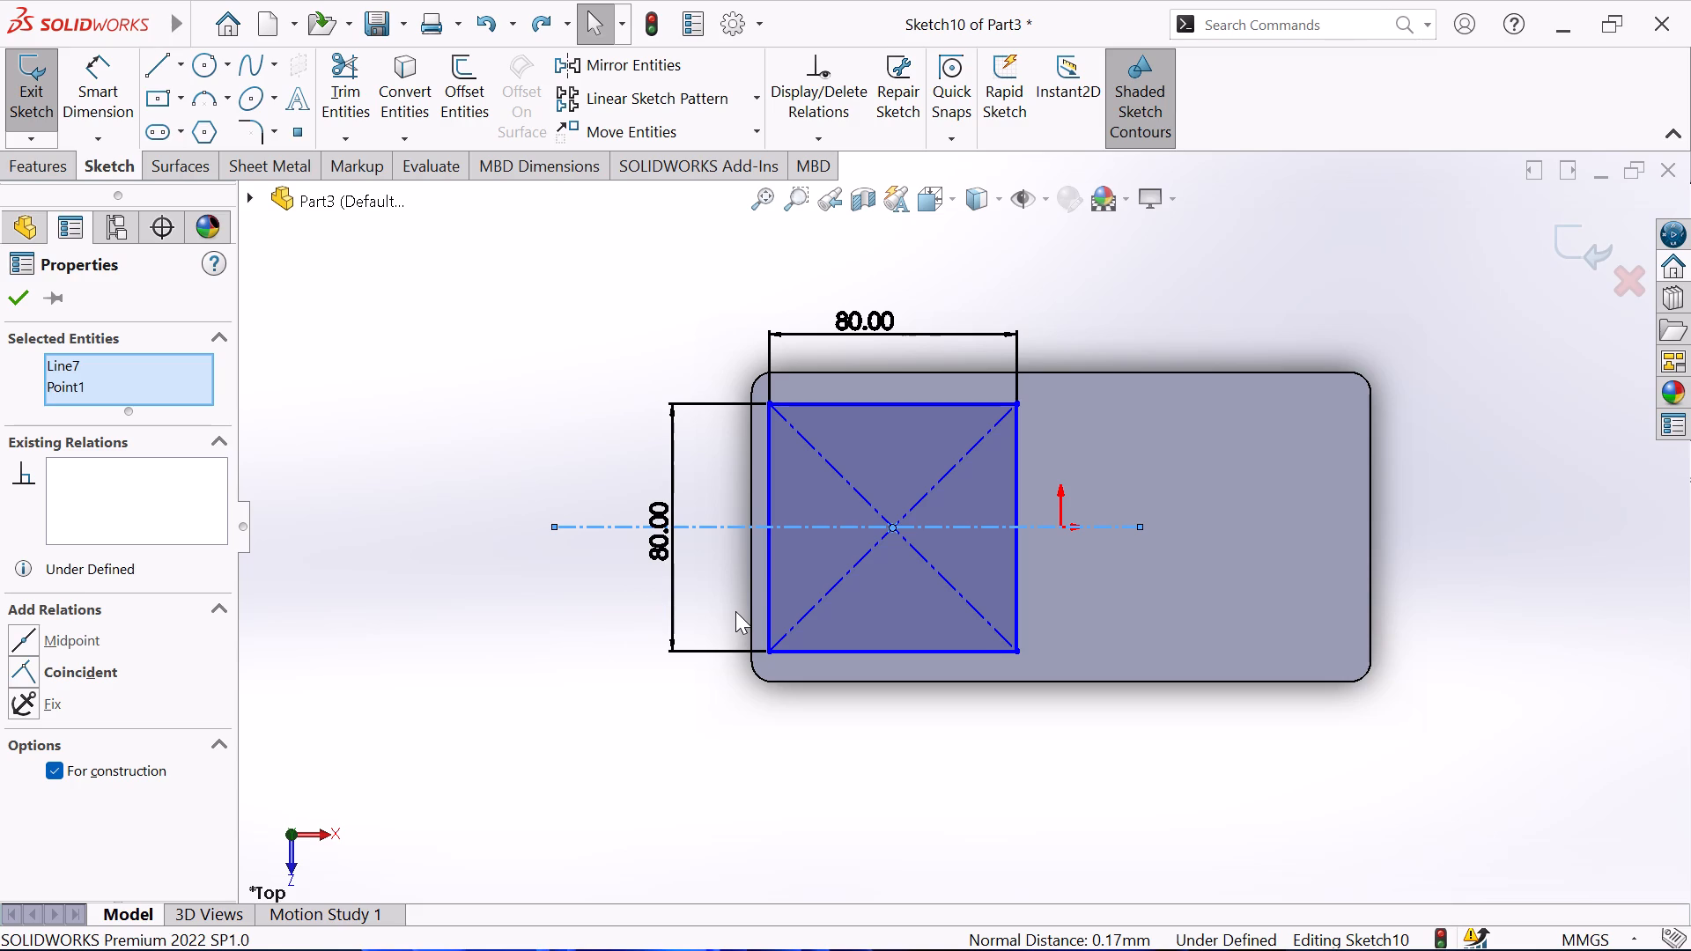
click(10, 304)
Dimension the distance between the base's left edge and the square's left side as 2.75 mm.
click(85, 70)
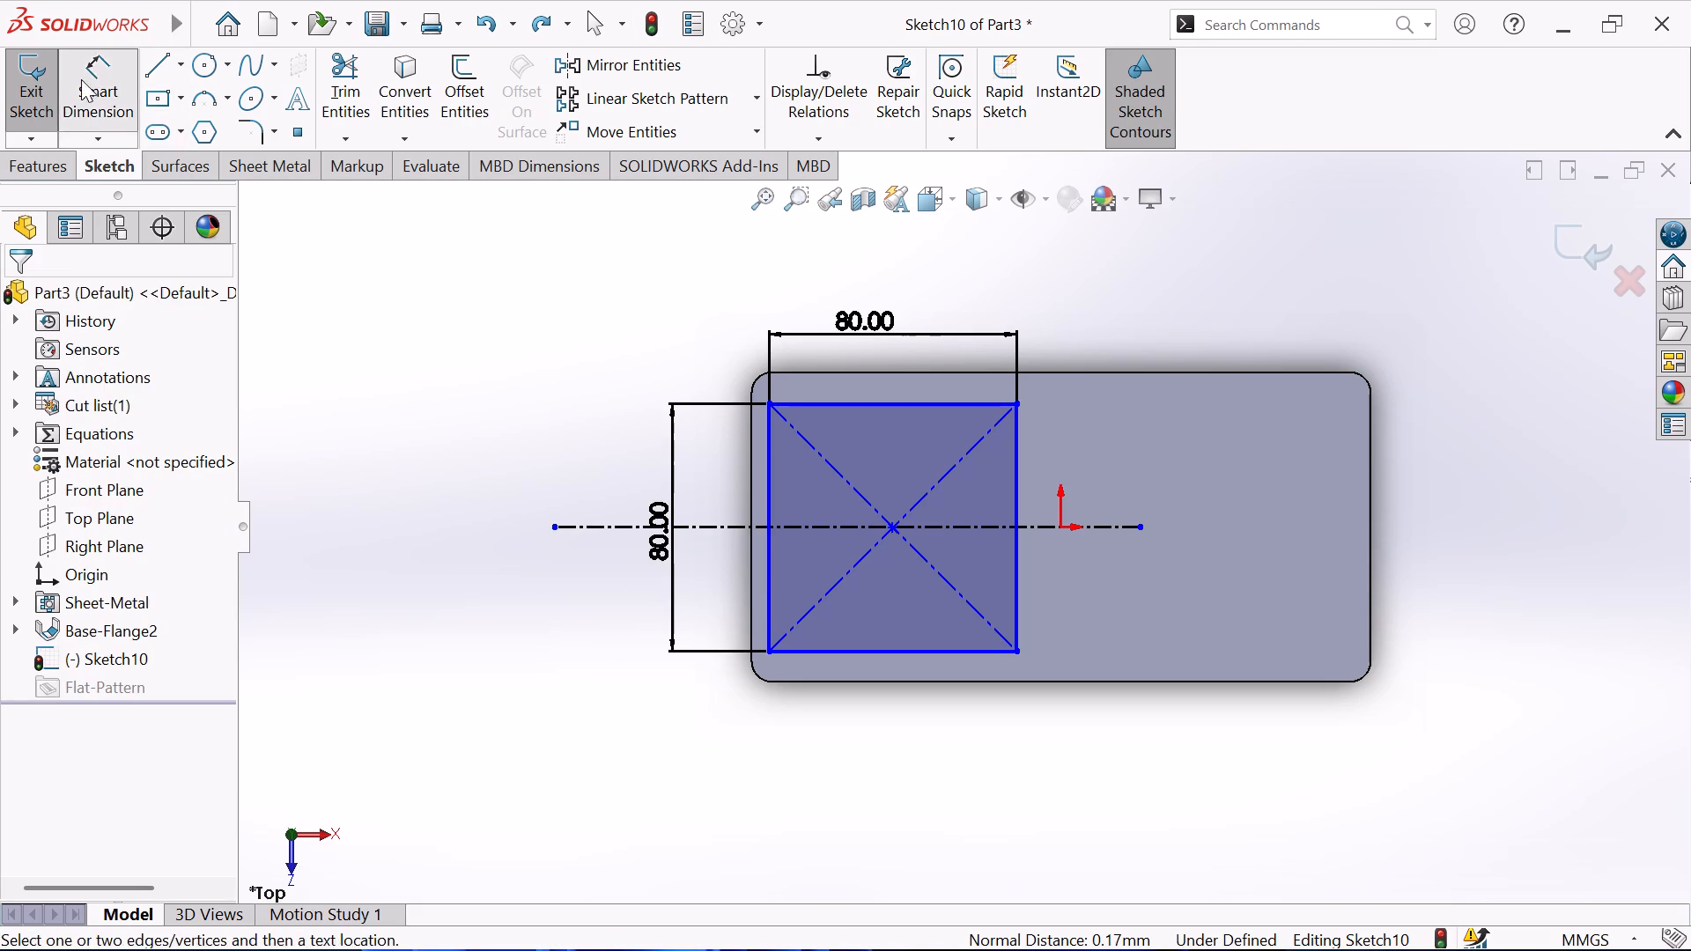
click(750, 452)
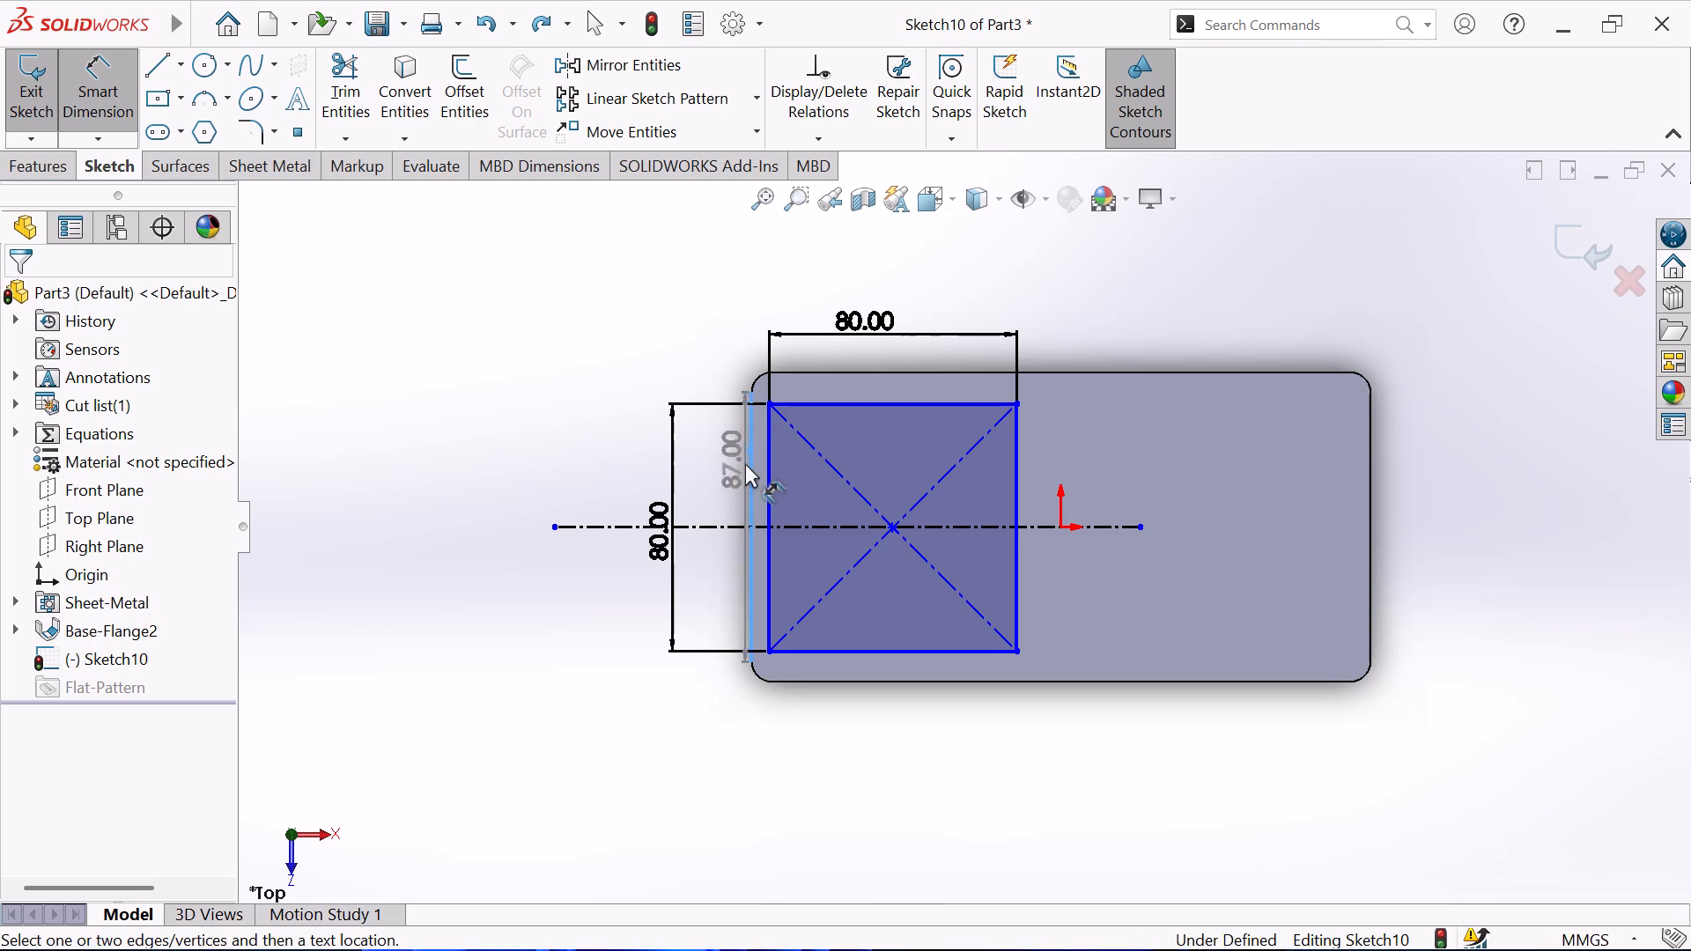
click(767, 462)
click(766, 748)
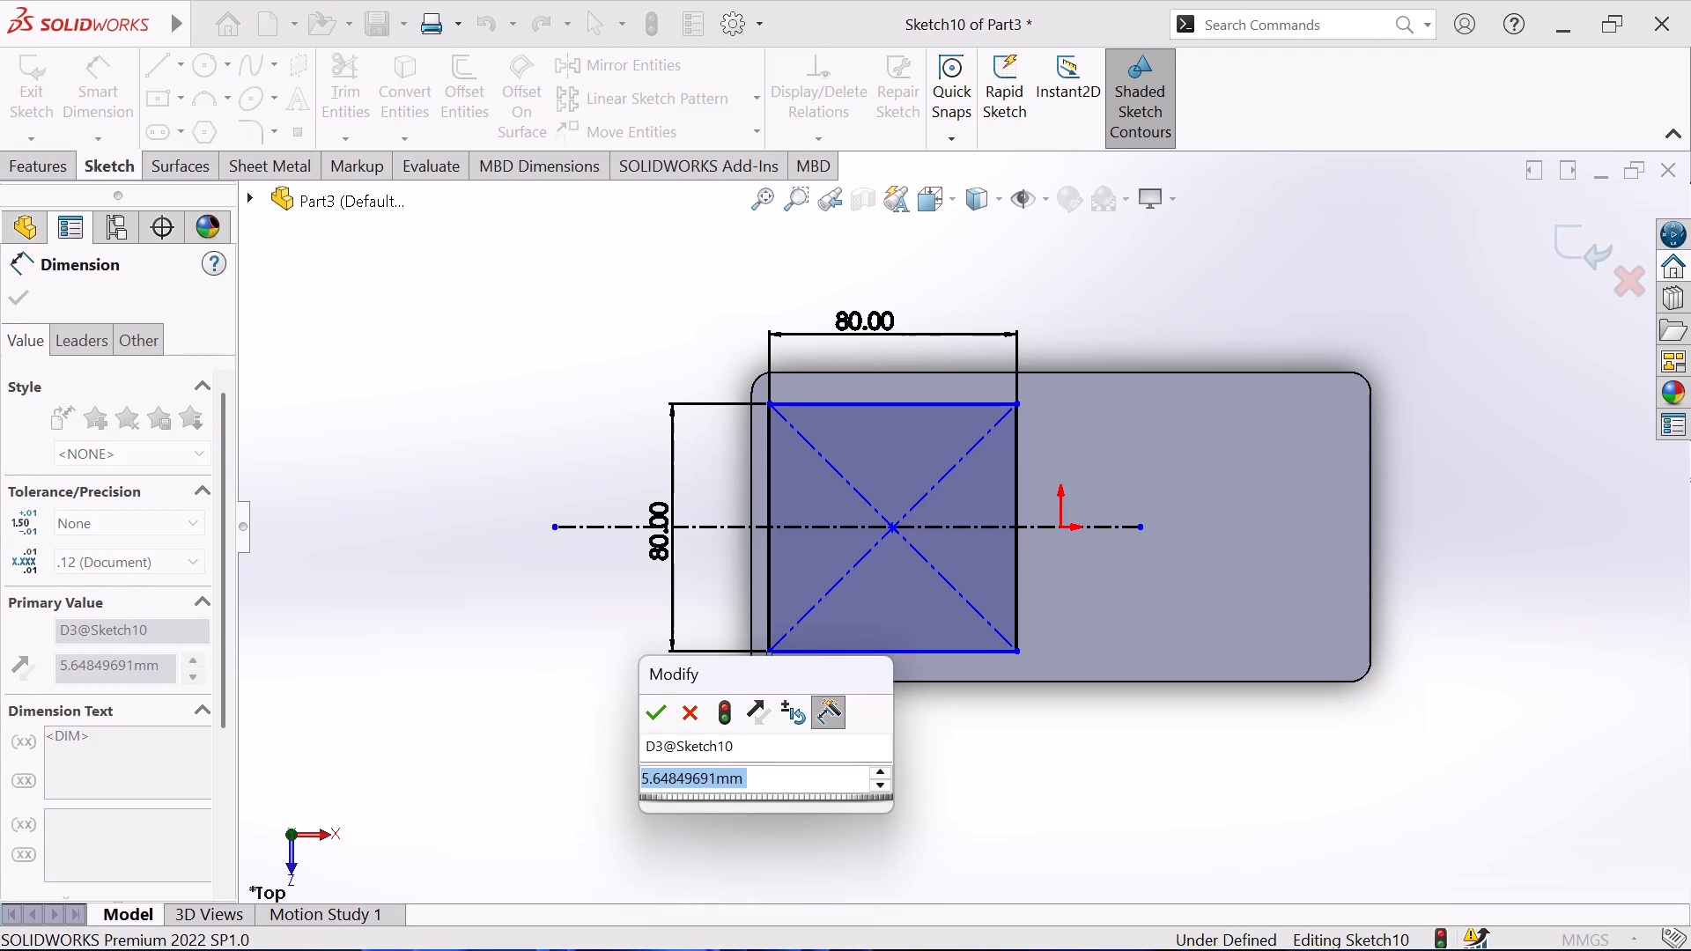
text(2,)
key(BackSpace)
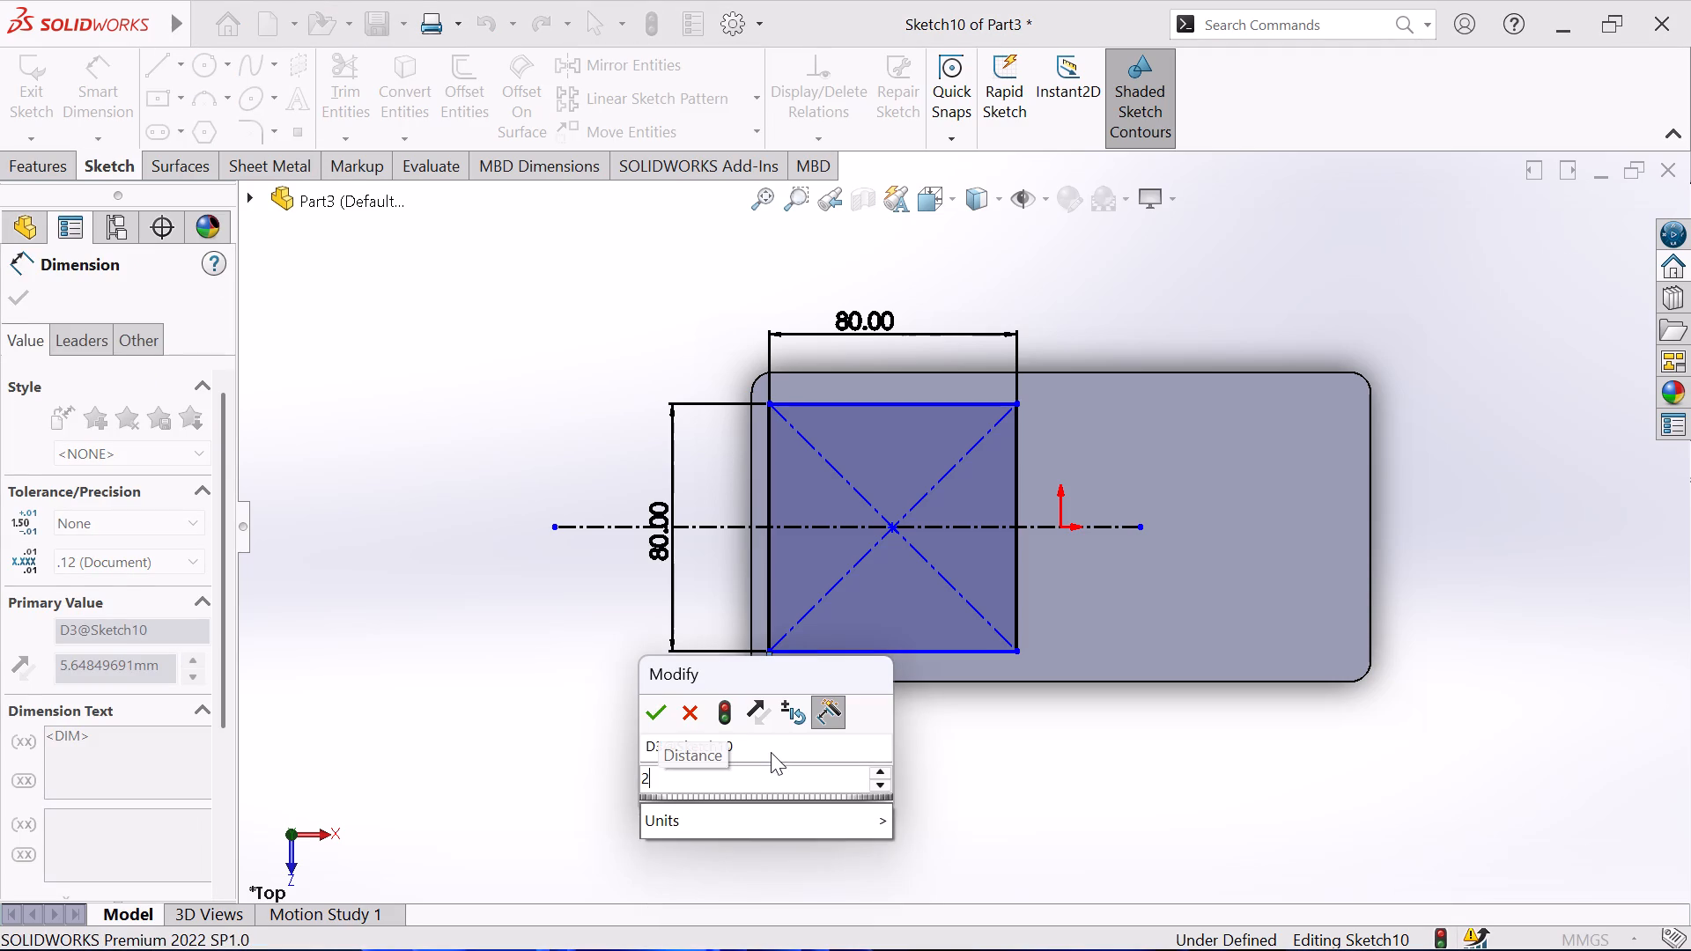
key(period)
key(7)
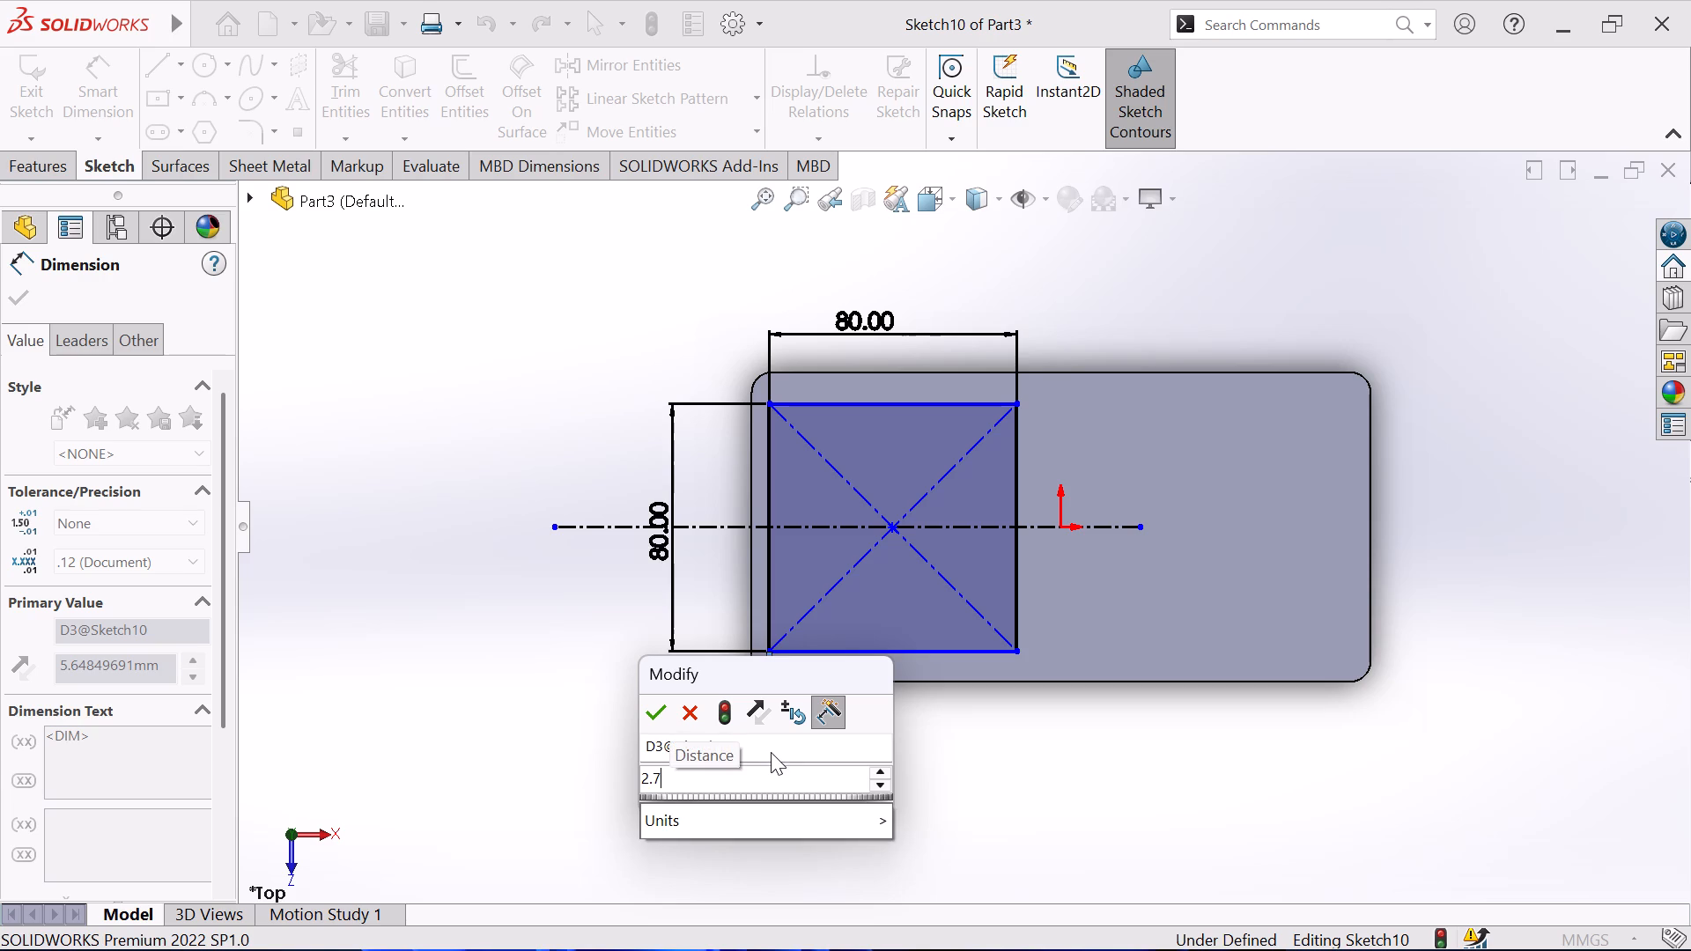
key(5)
key(Return)
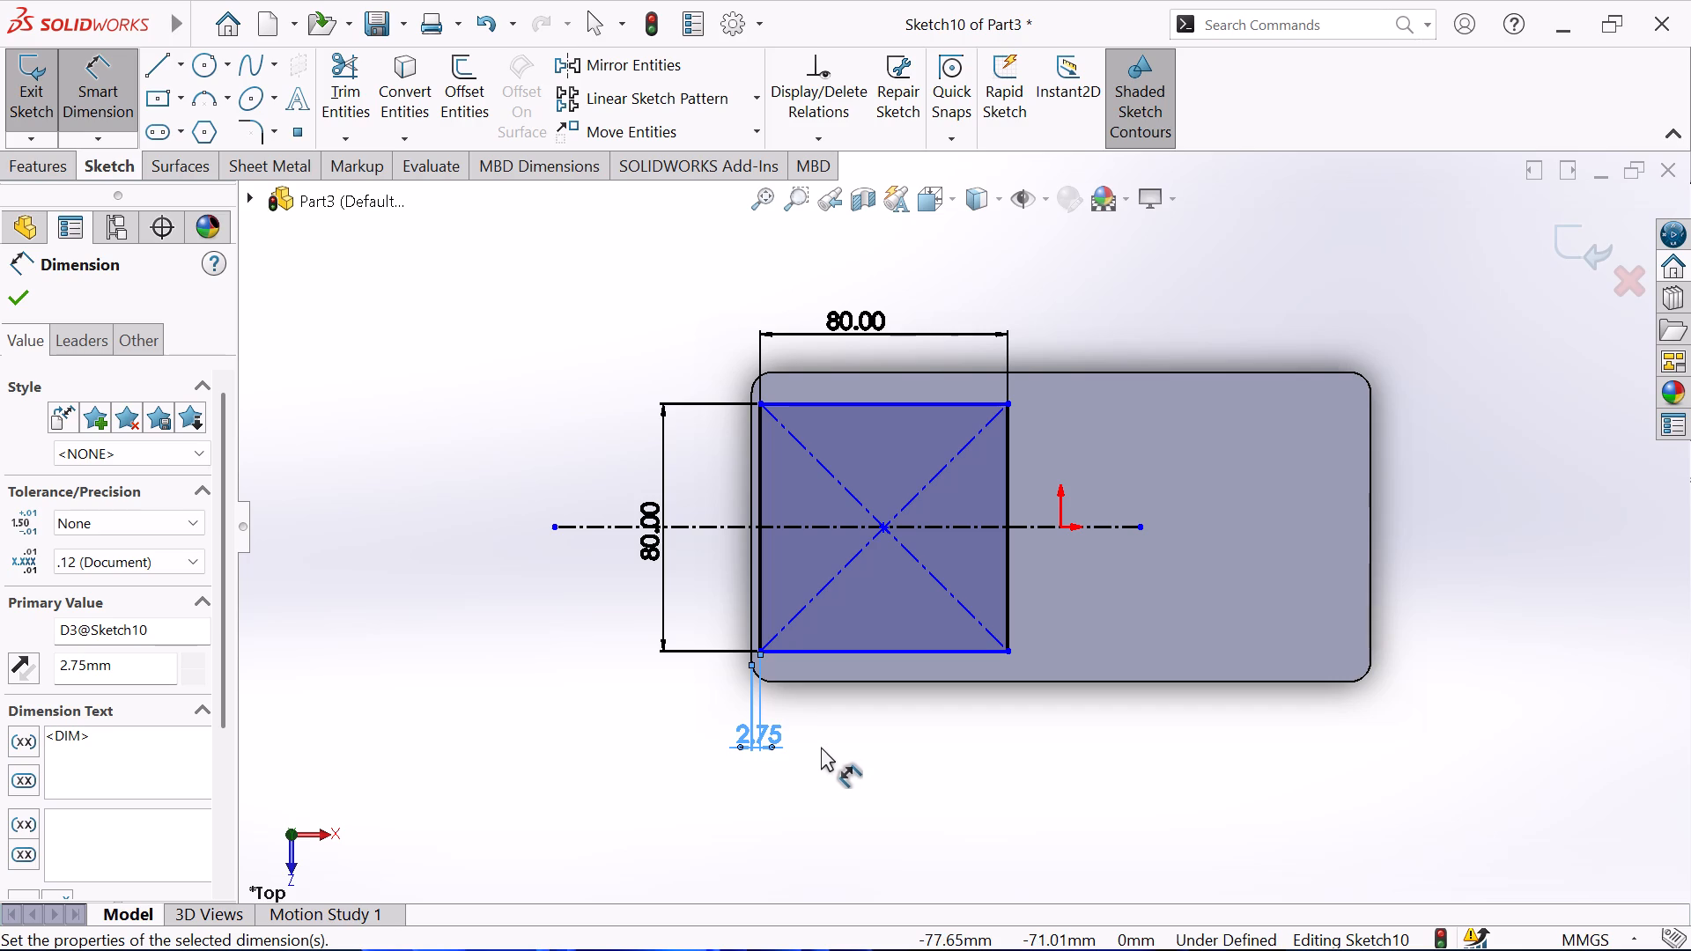
Dimension the distance between the base's lower long edge and the square's lower side at its current value, and exit the sketch.
click(926, 654)
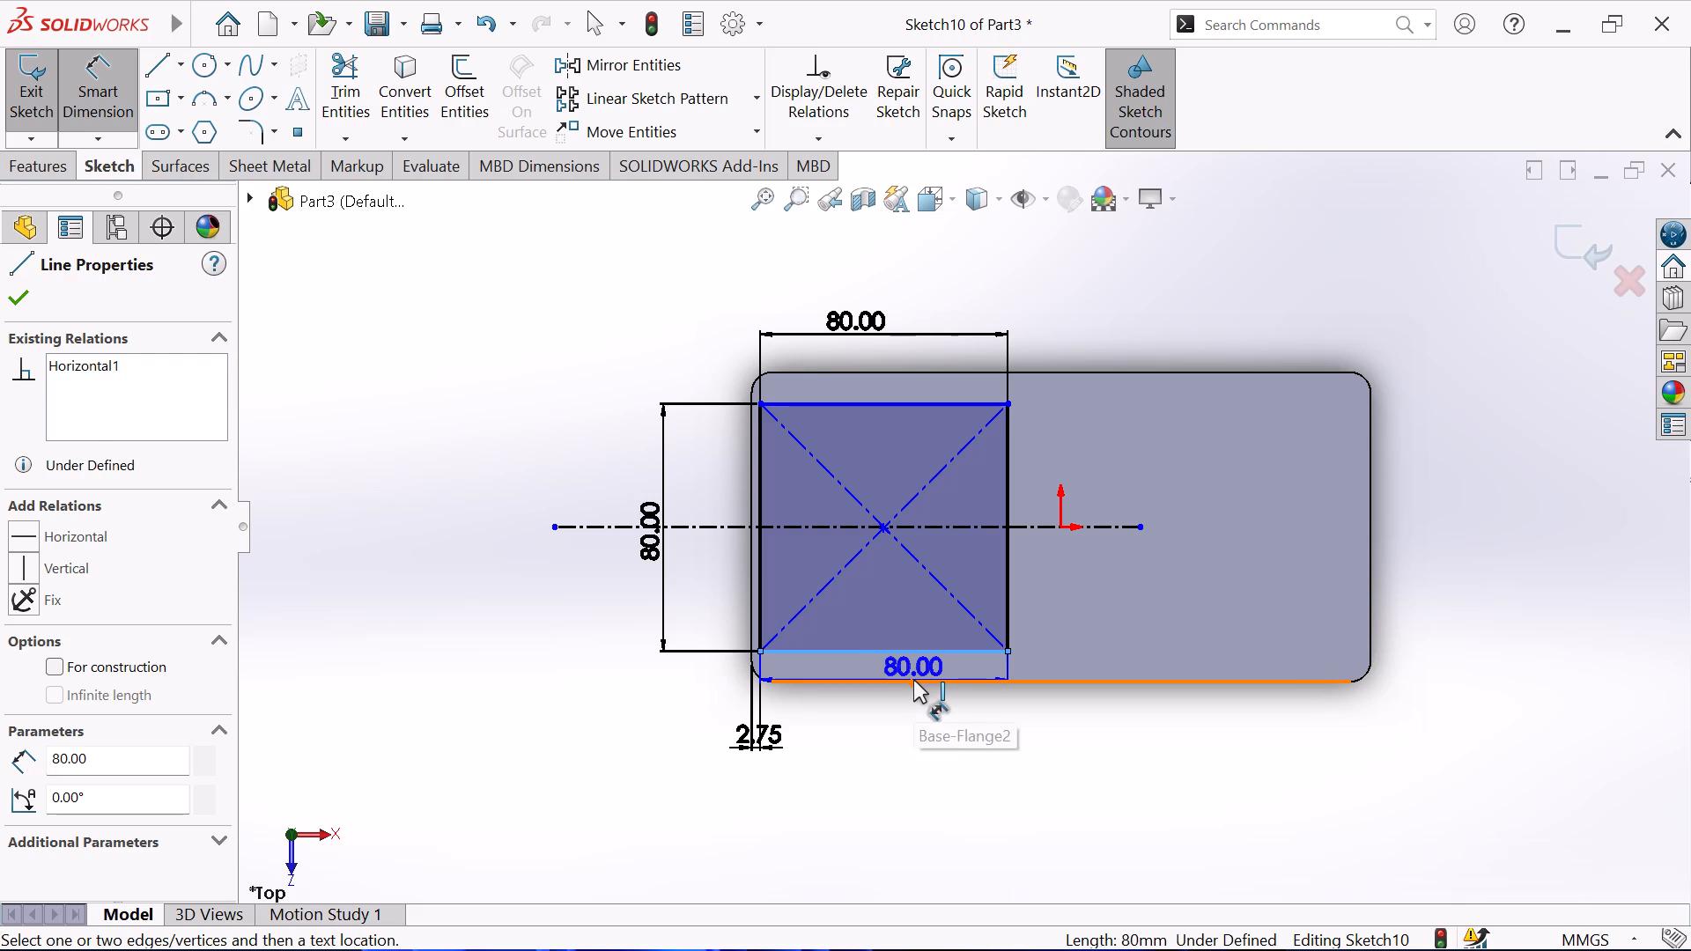
click(913, 680)
click(511, 646)
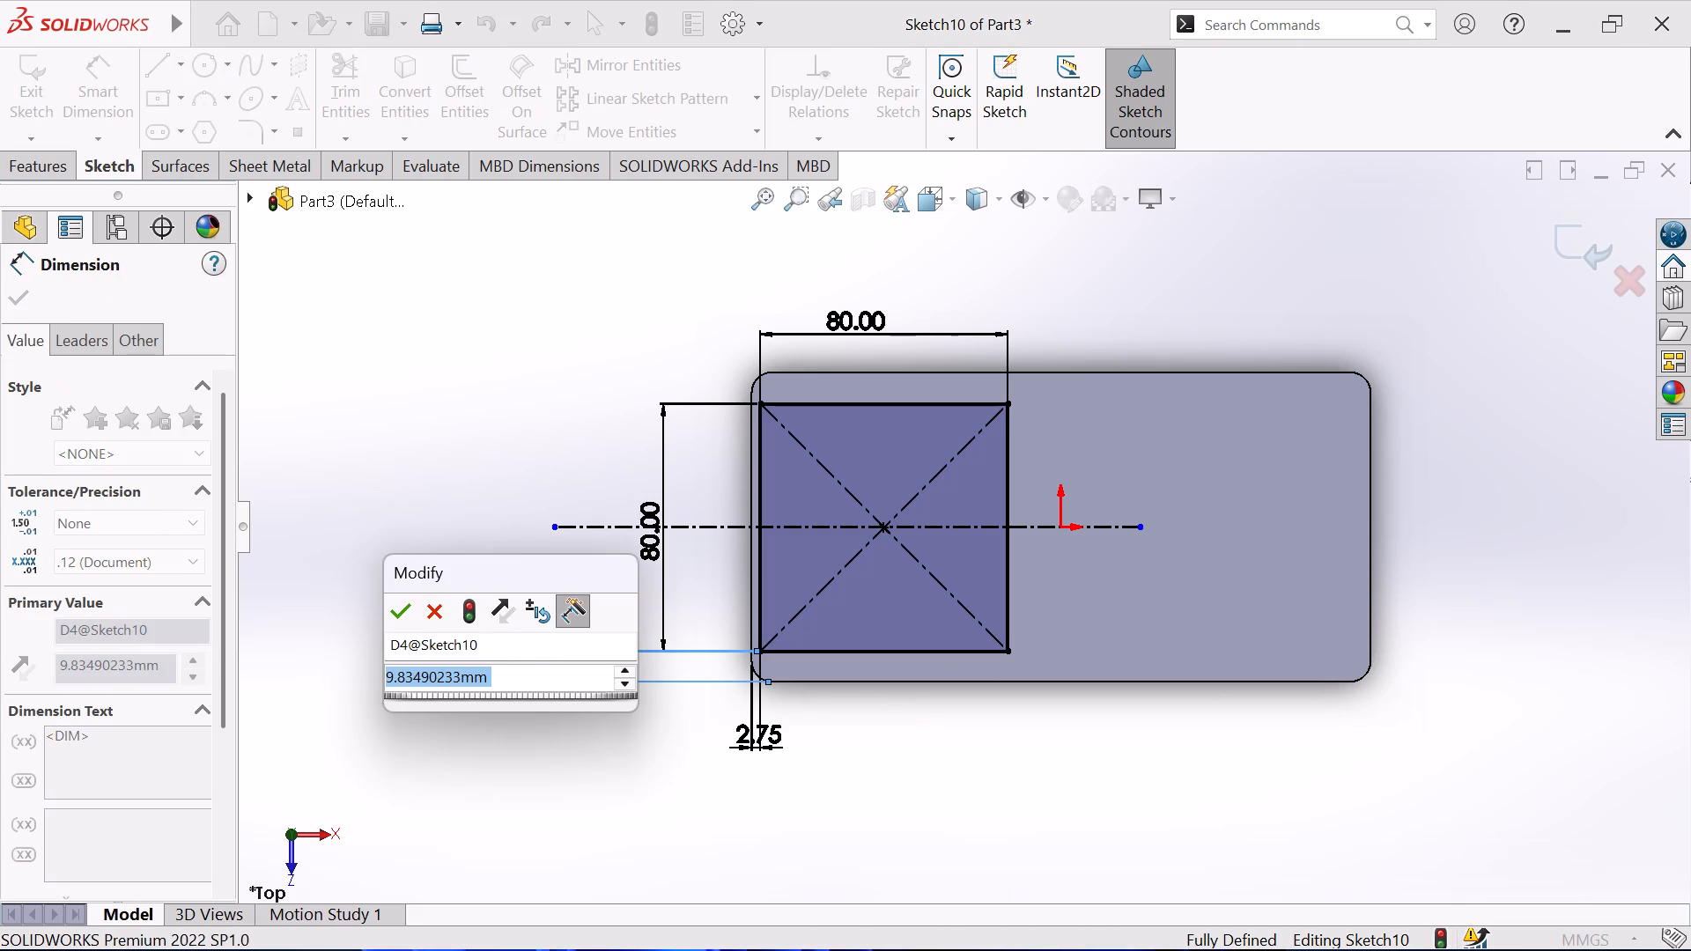
click(400, 616)
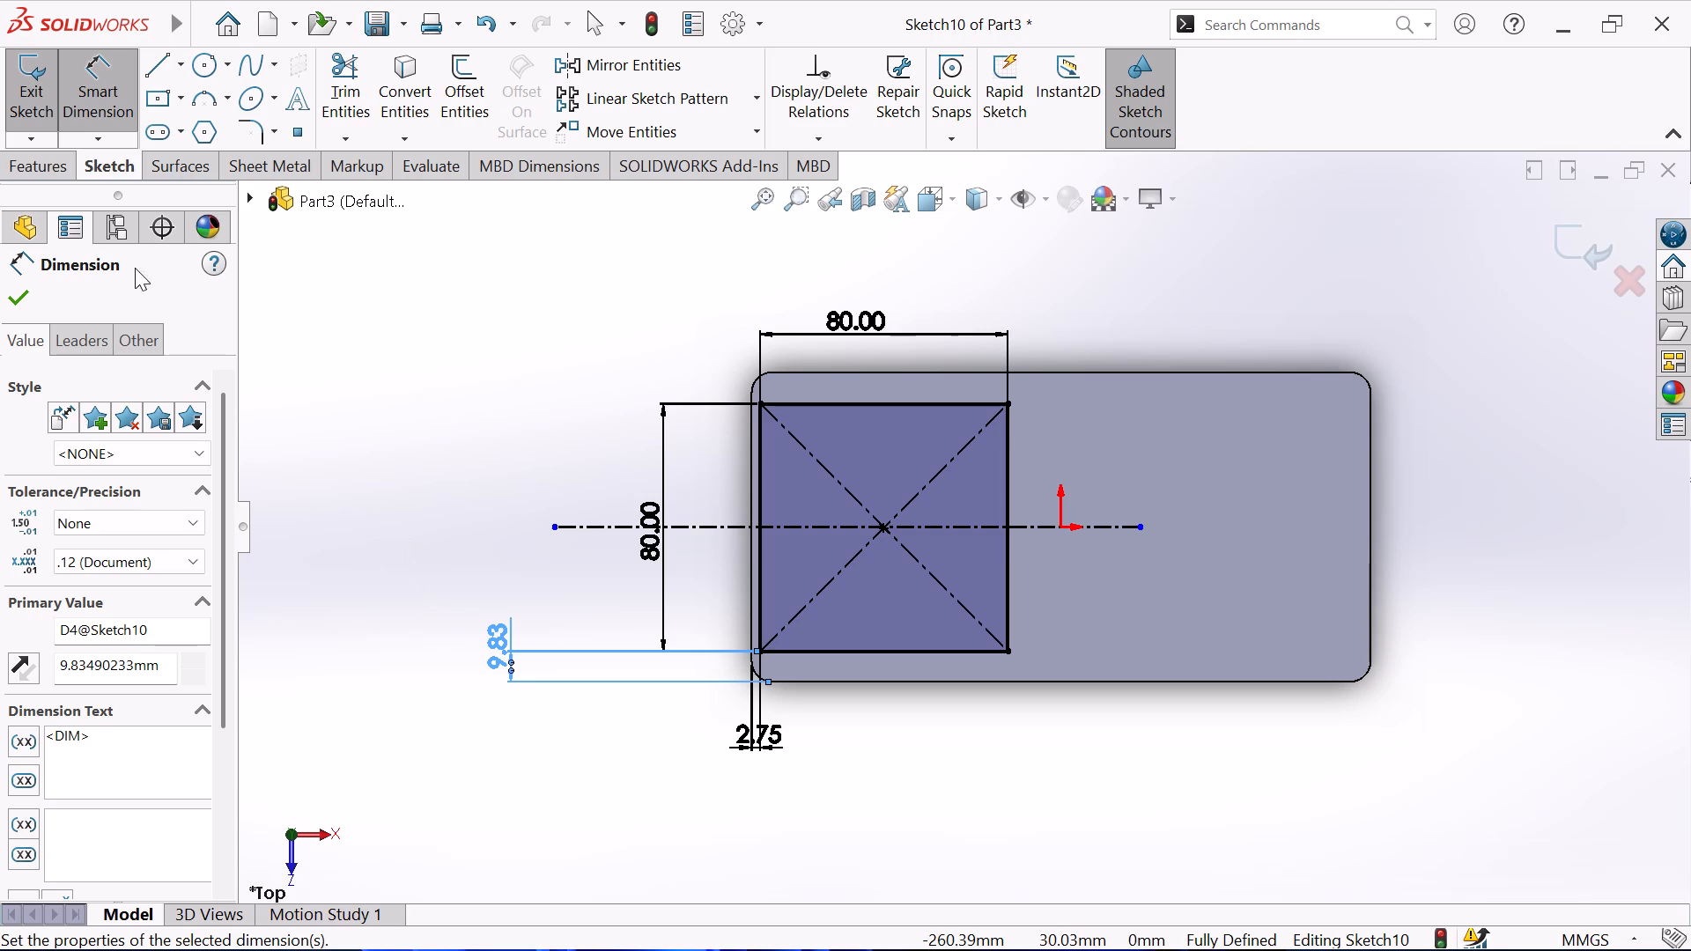
click(12, 297)
click(41, 72)
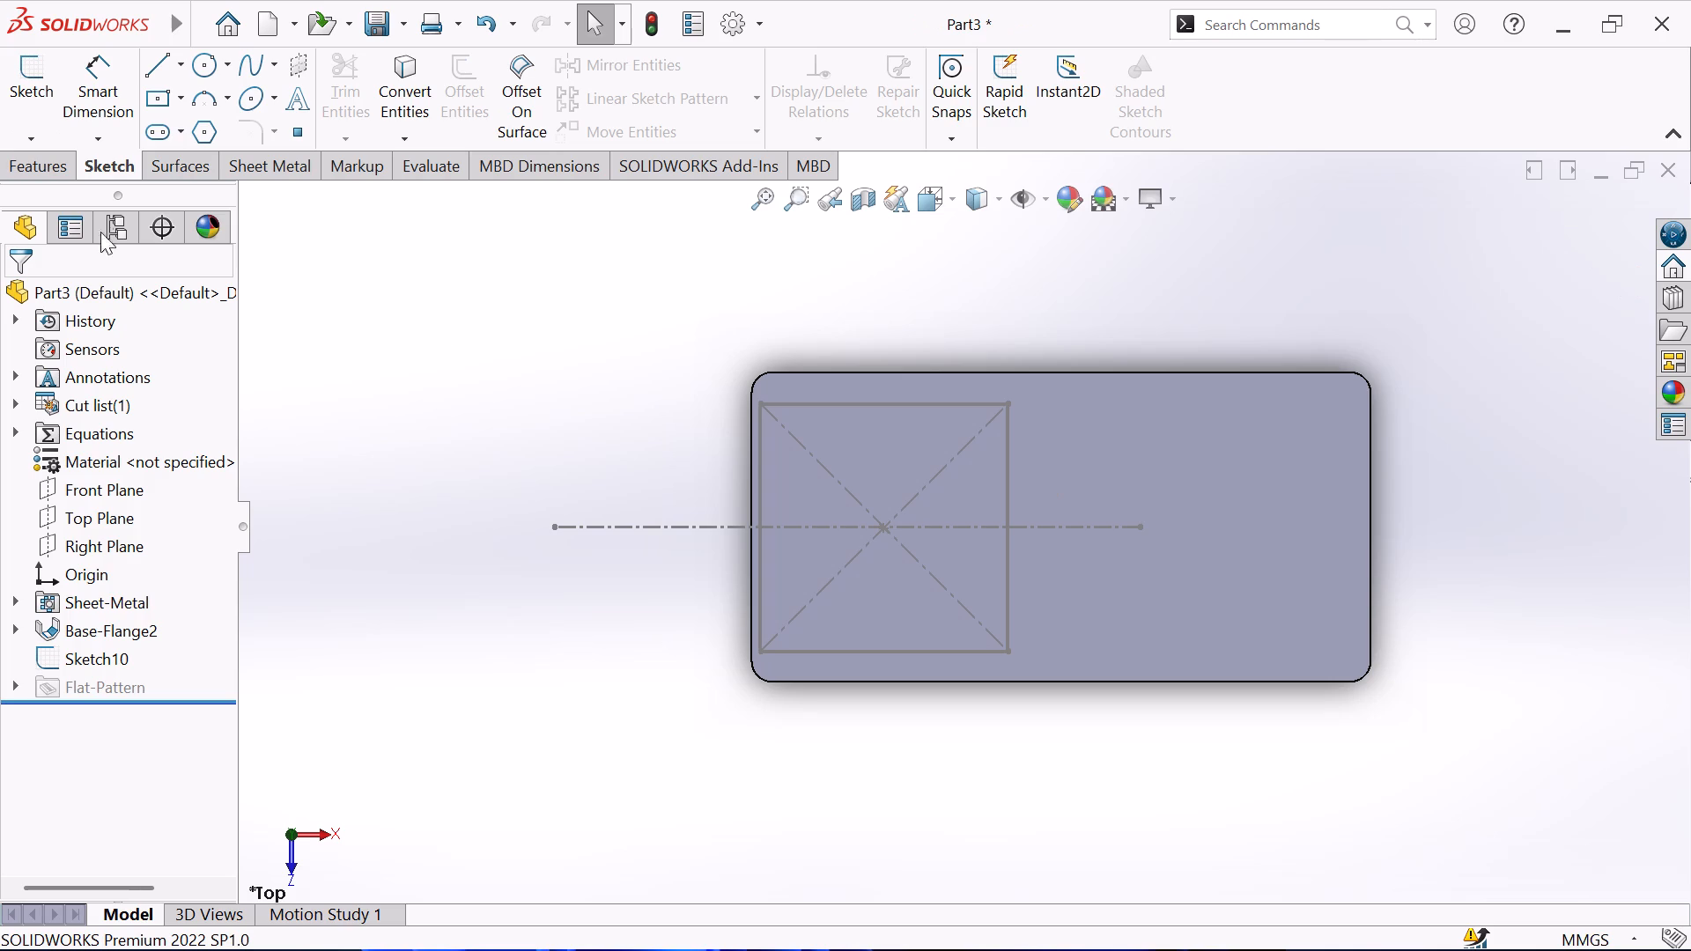
Cut the 80 mm square into the base with a Blind Extruded Cut 58 mm deep.
click(236, 166)
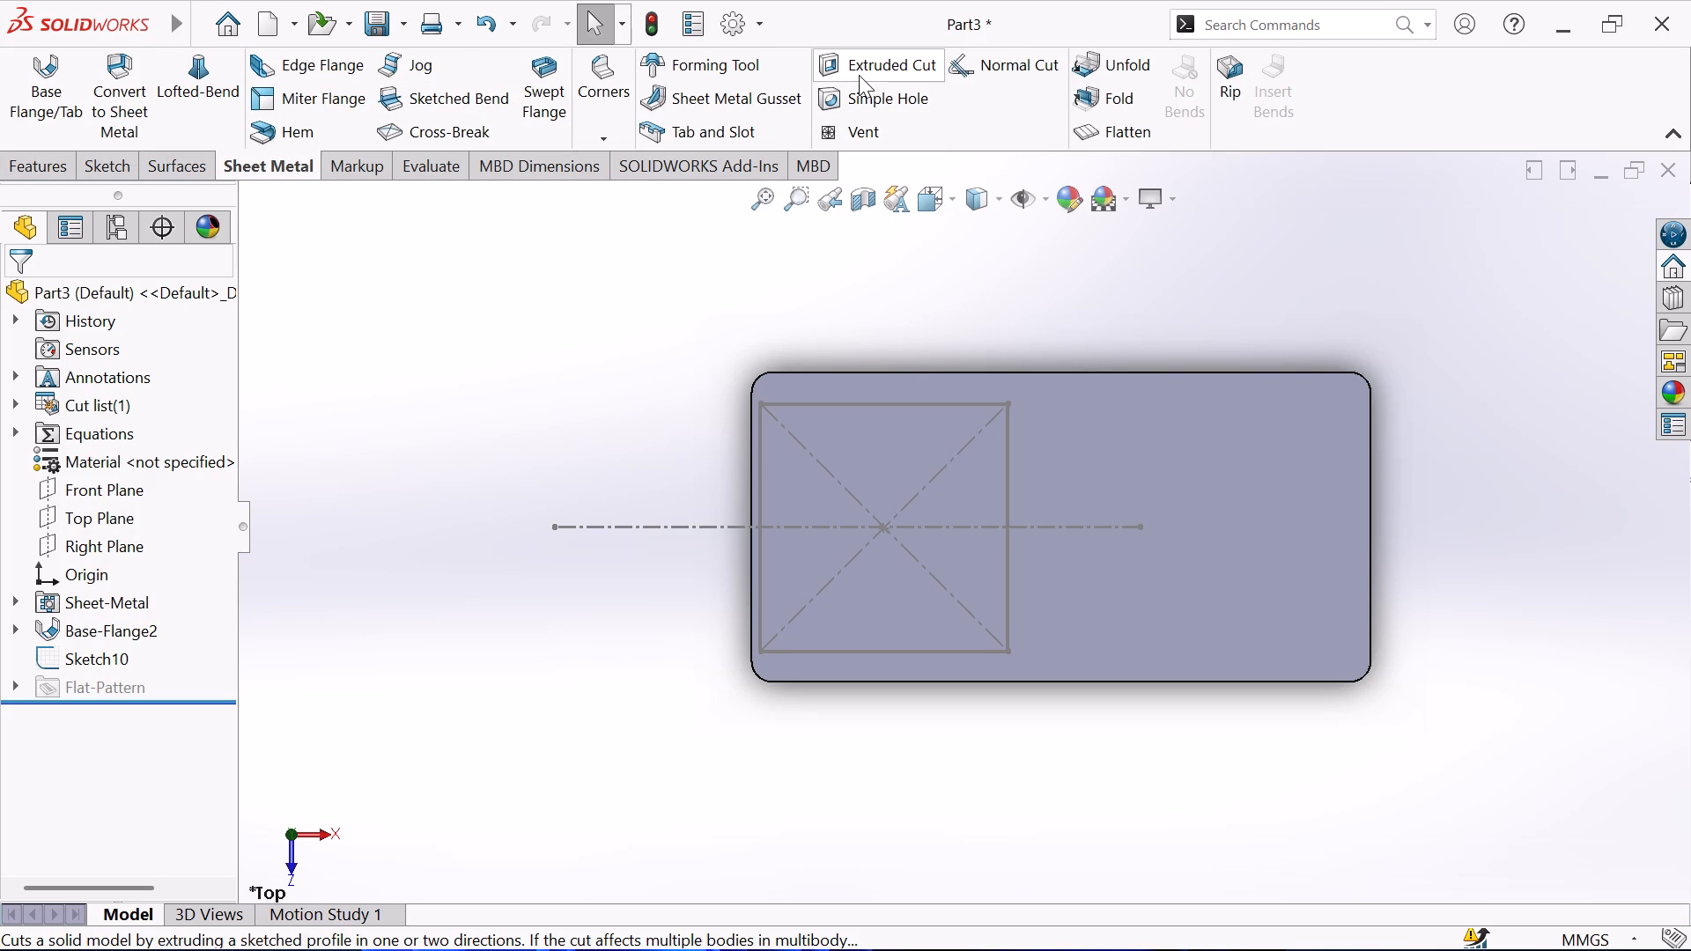
click(859, 75)
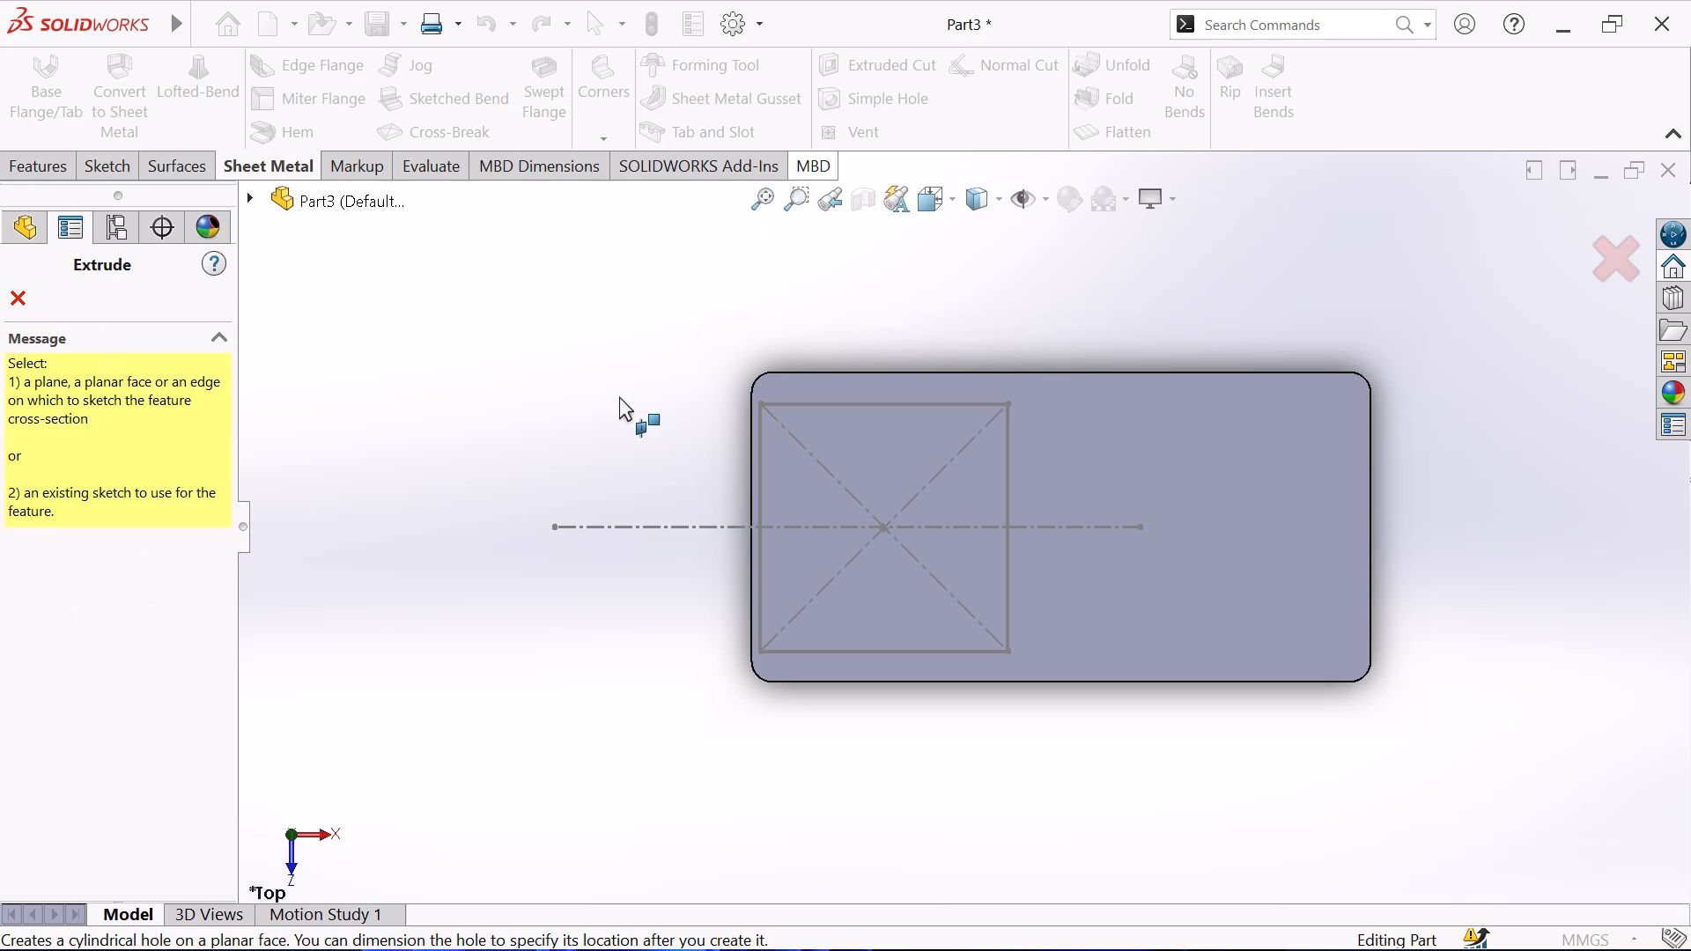
middle_drag(619, 396, 656, 306)
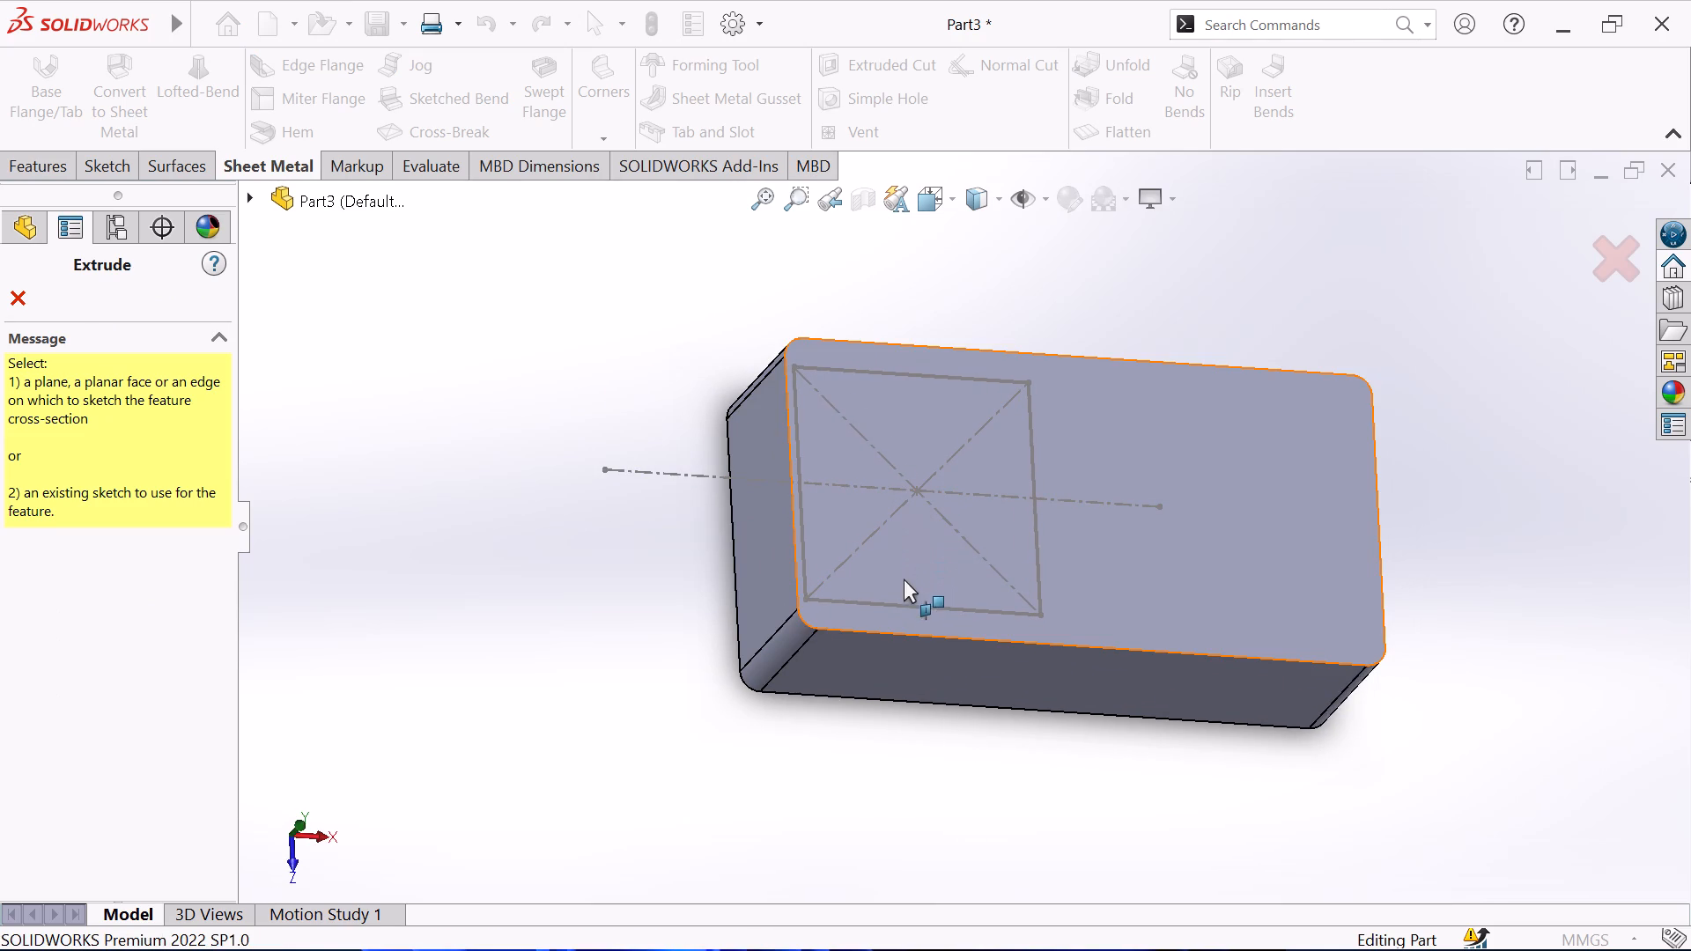
click(898, 601)
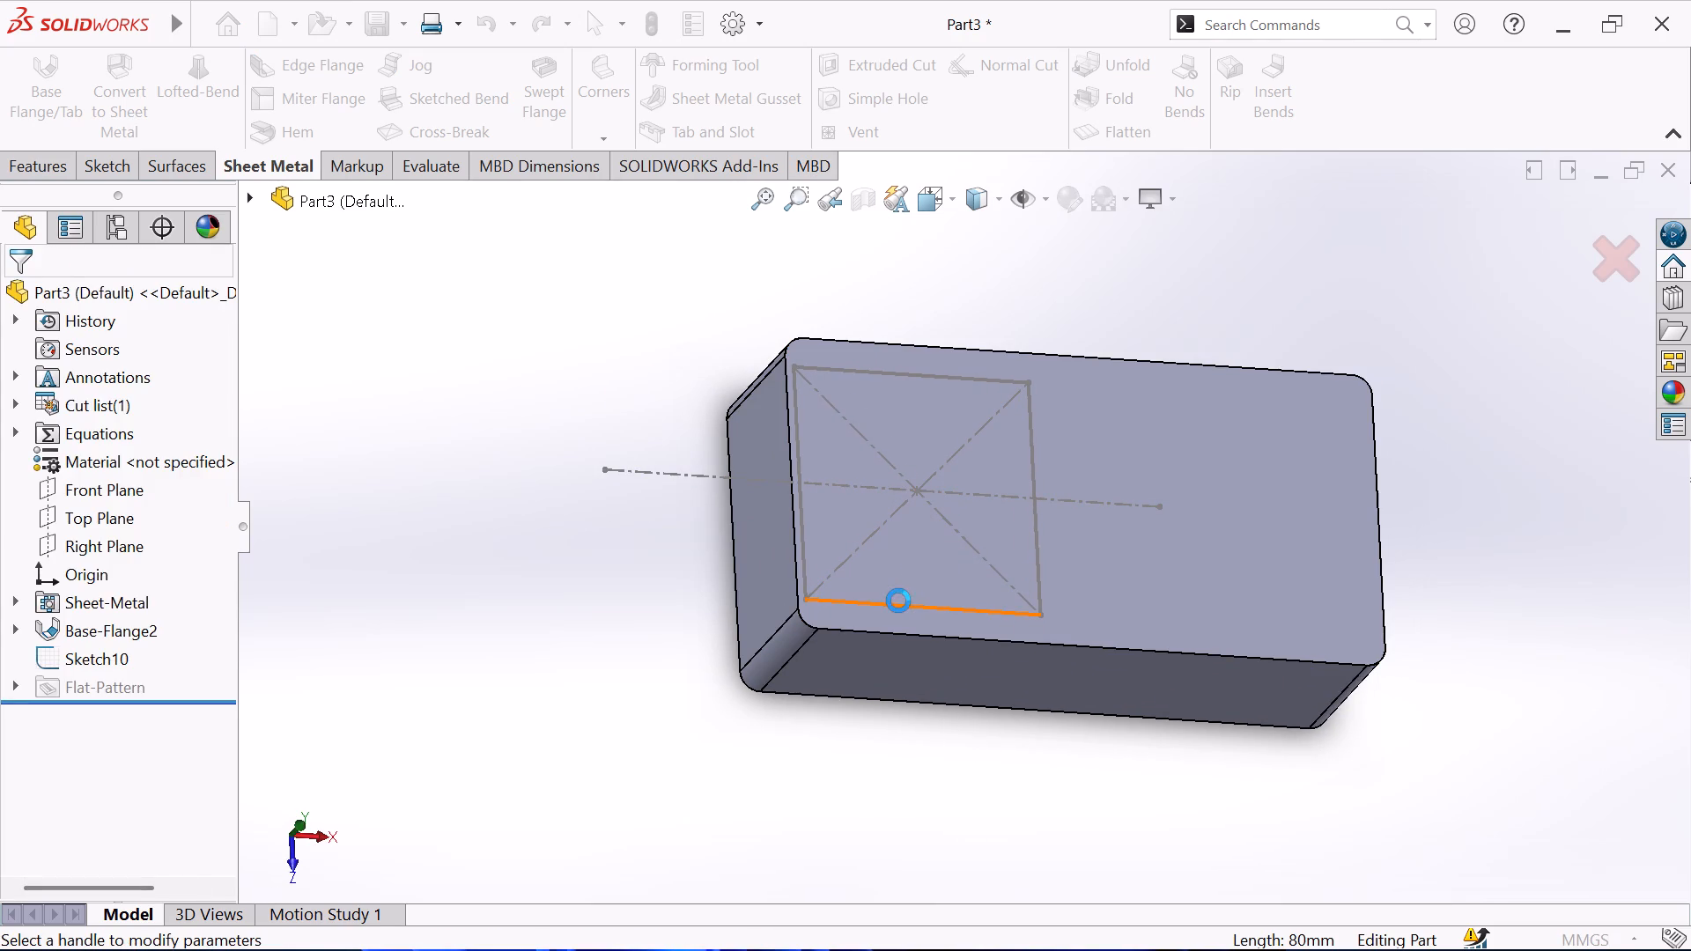
middle_drag(576, 532, 607, 447)
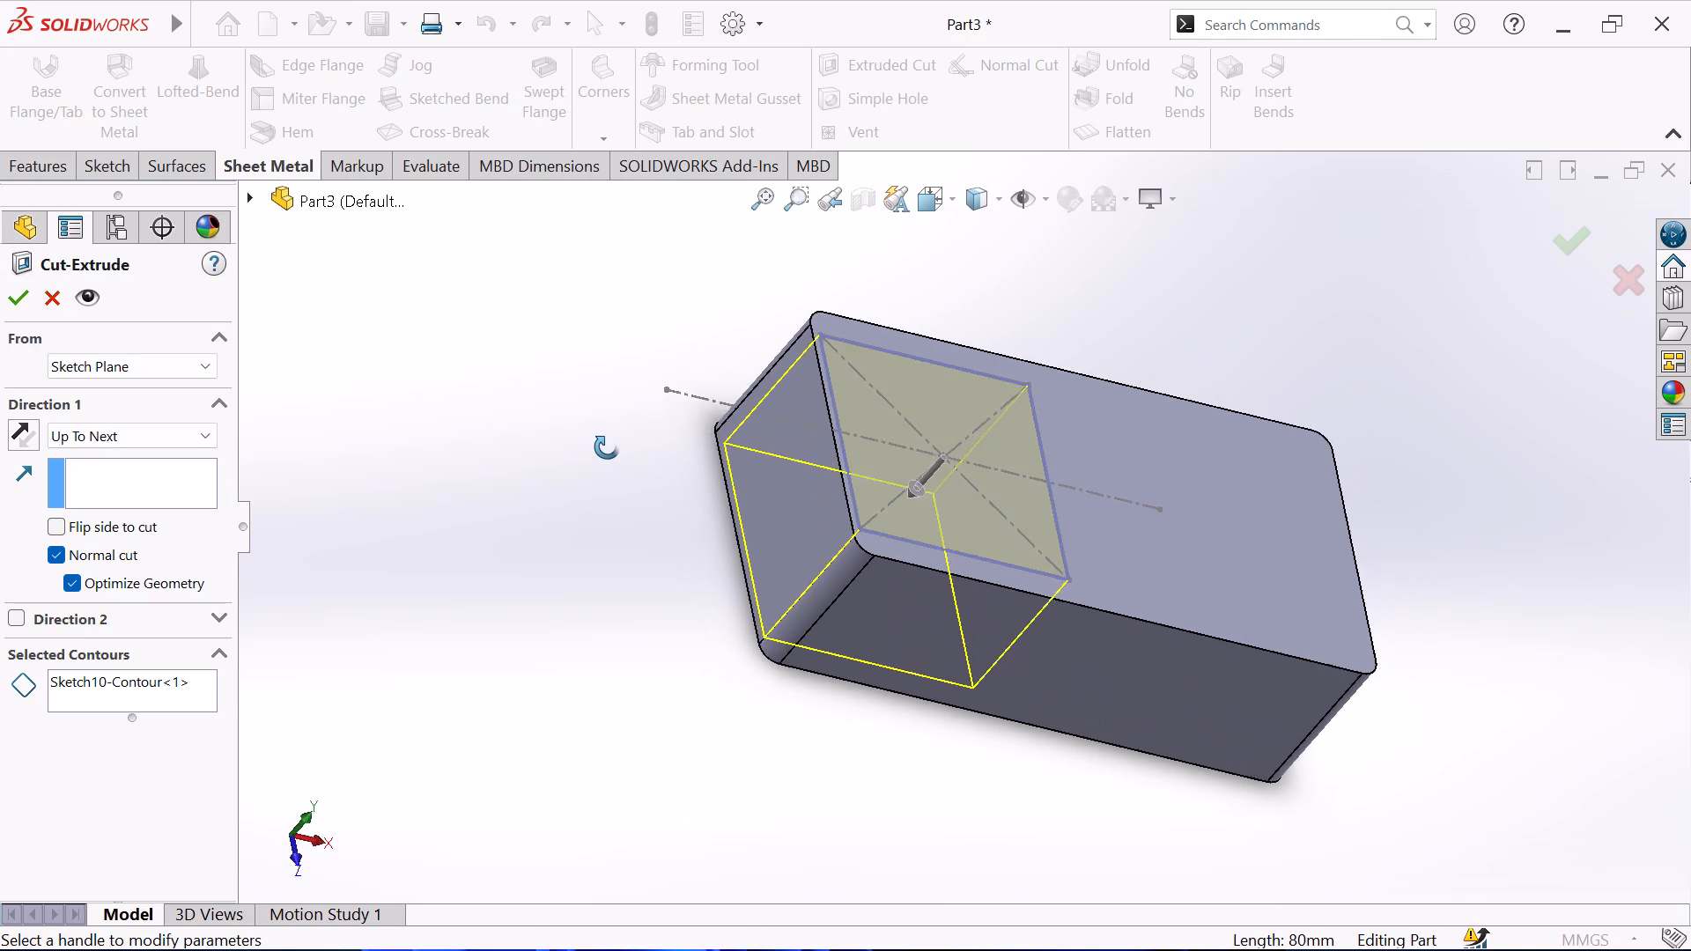
middle_drag(607, 447, 609, 440)
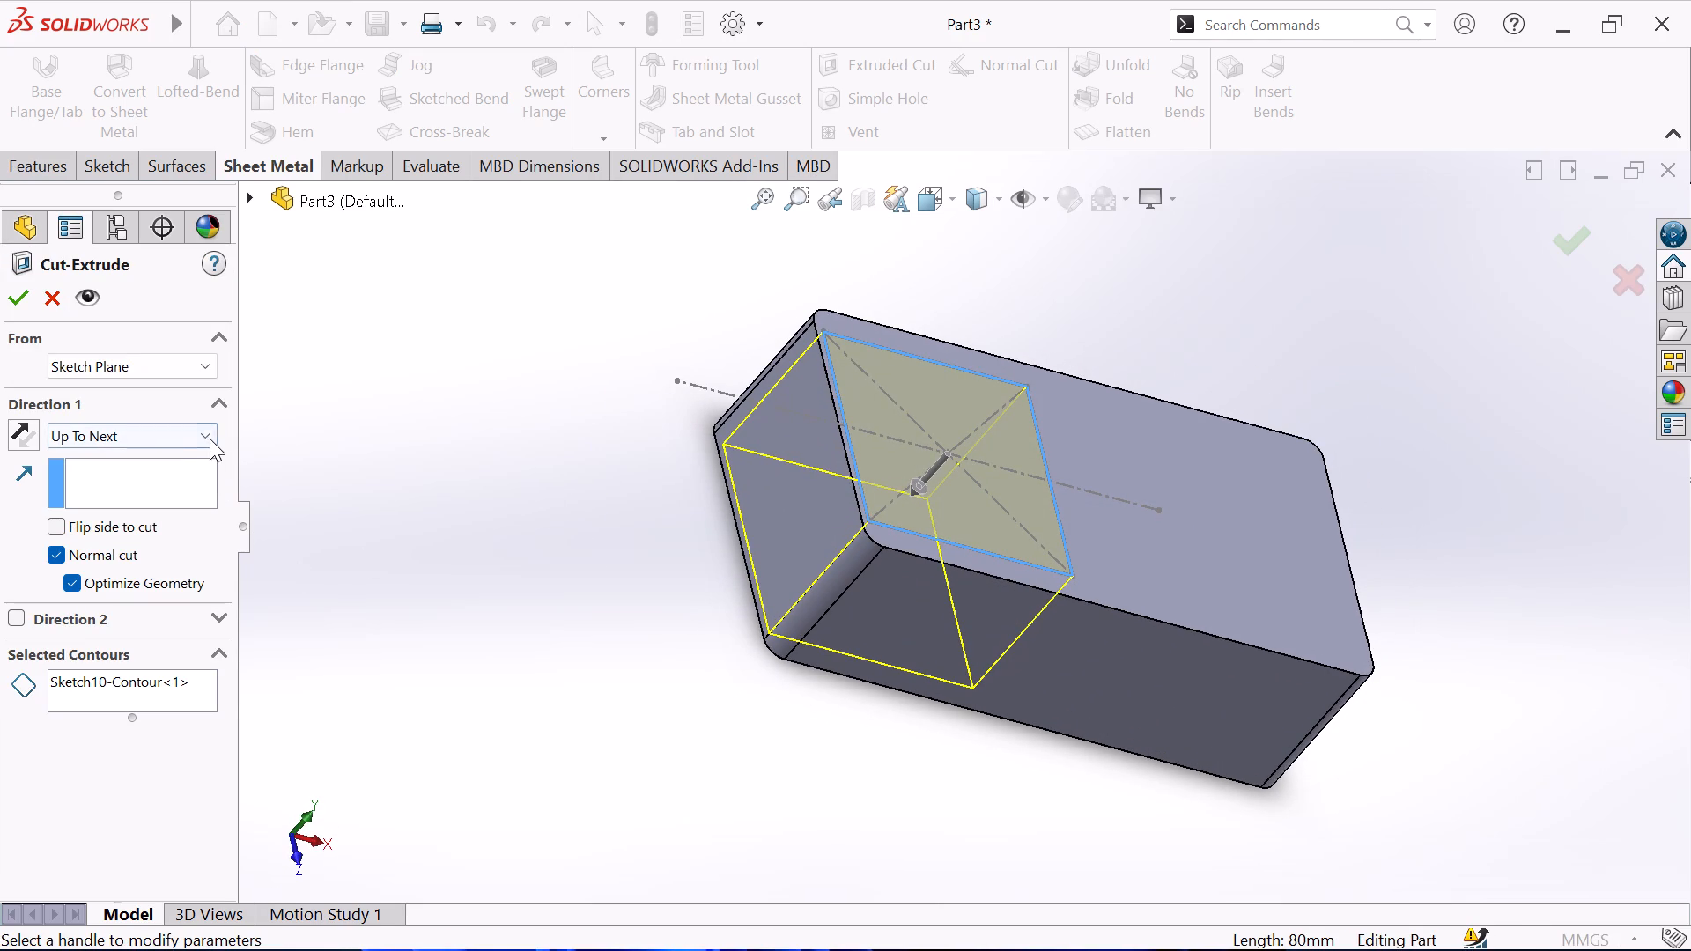
click(210, 431)
click(182, 463)
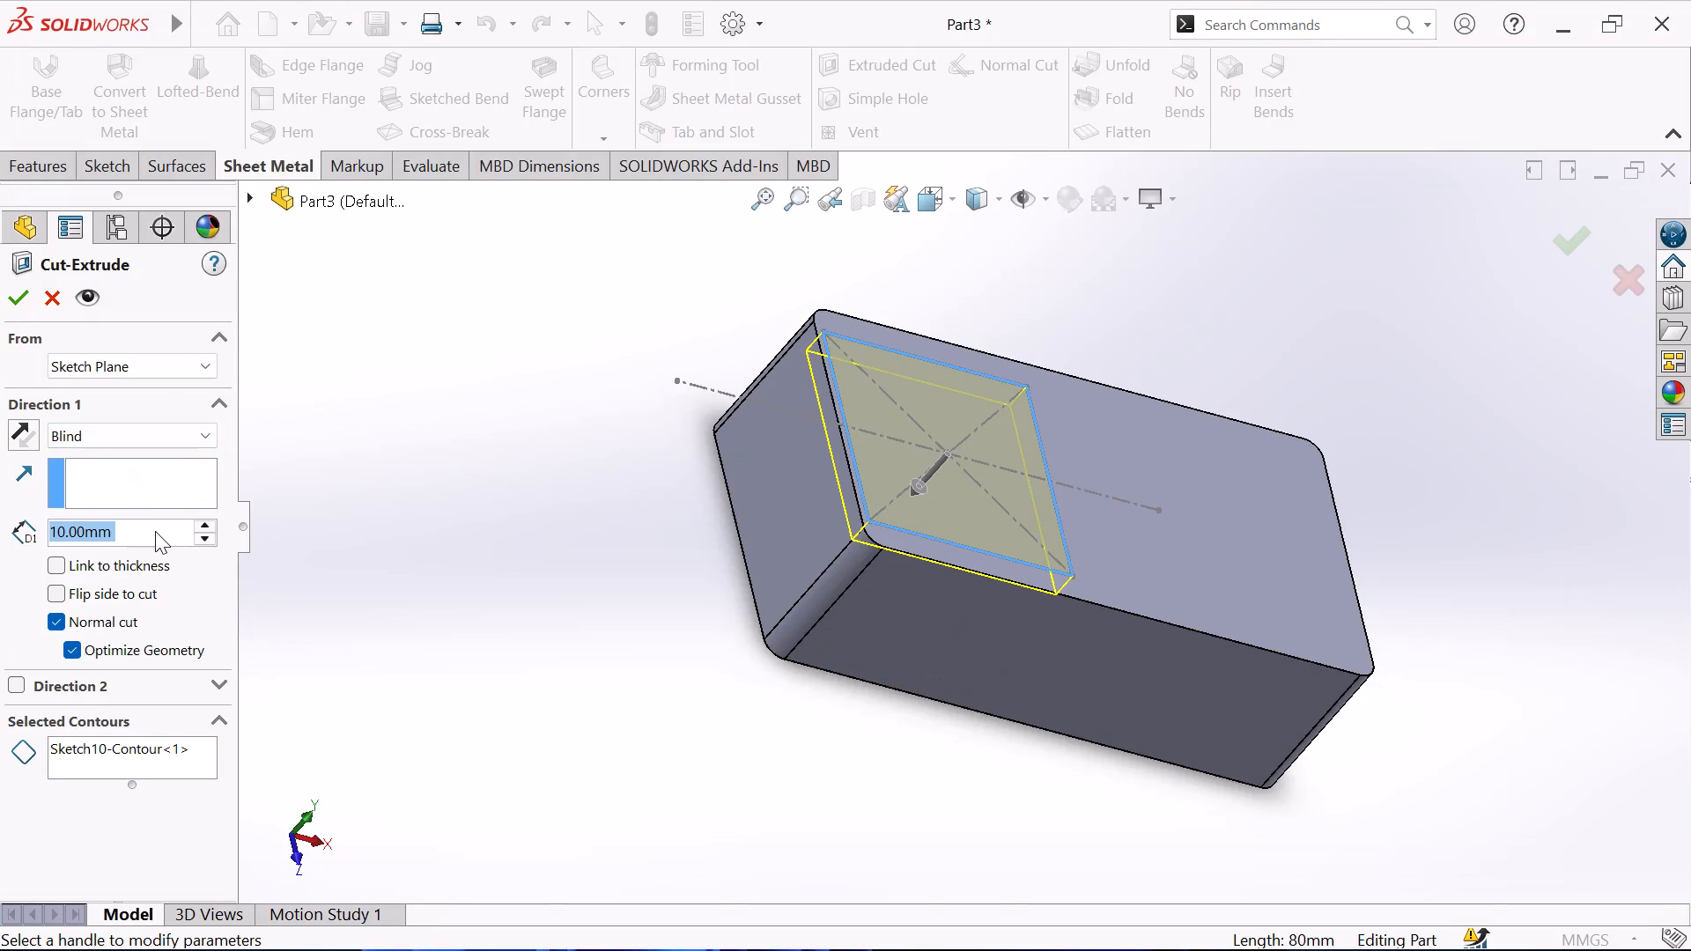
key(5)
key(9)
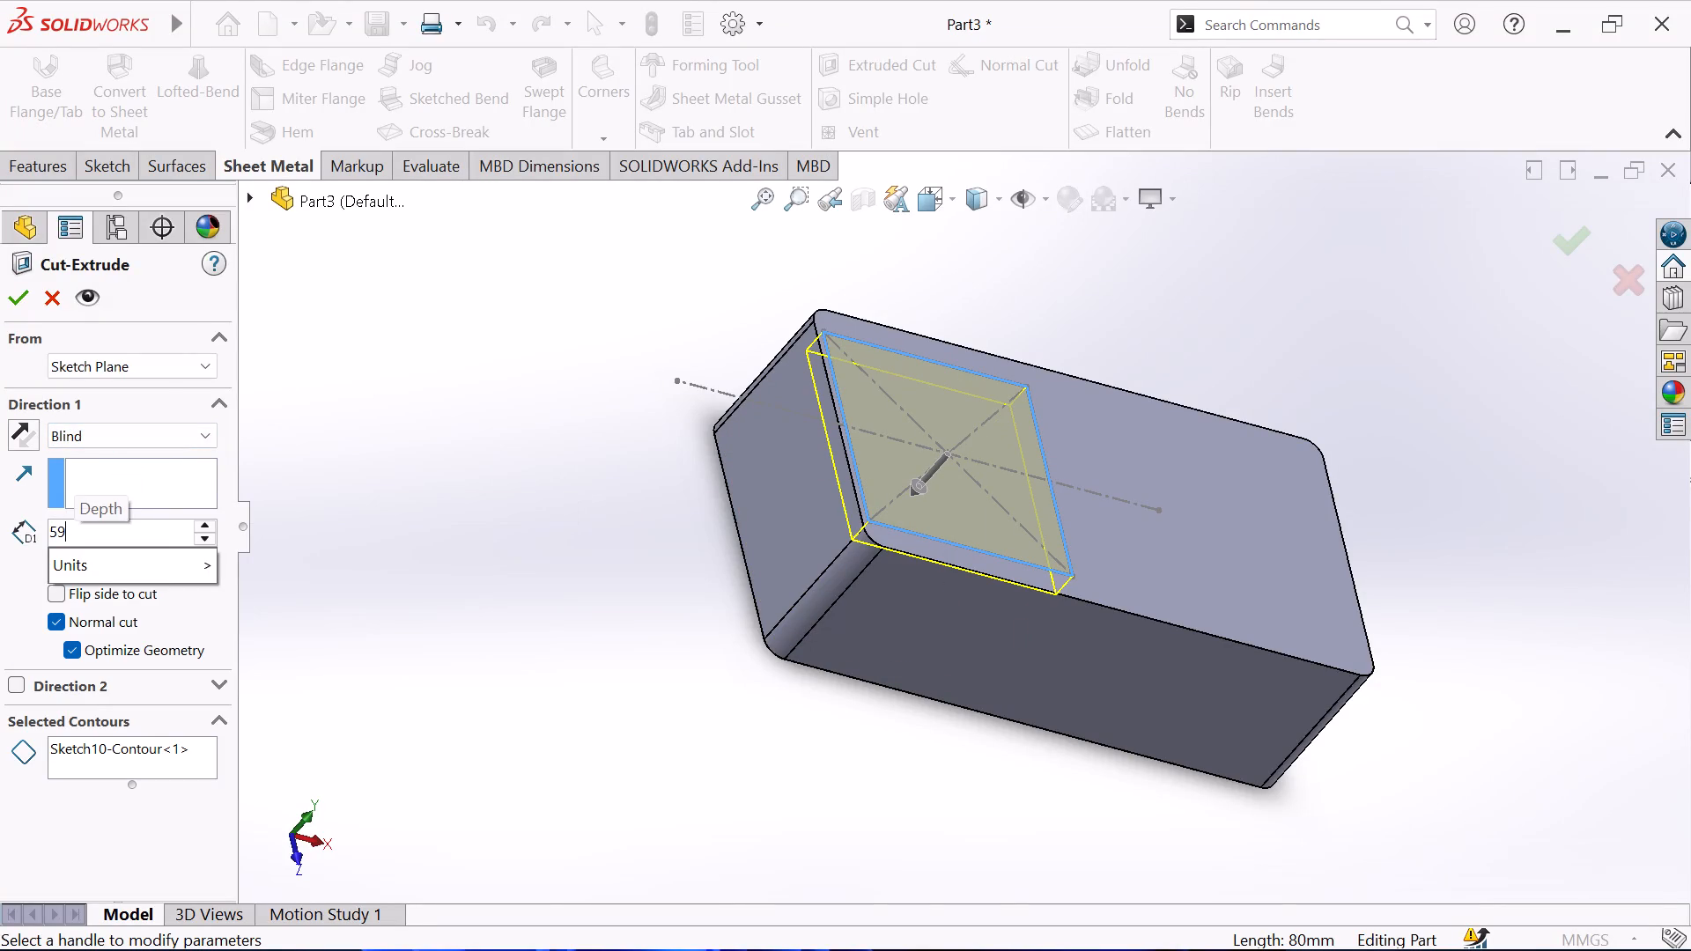
key(BackSpace)
key(8)
key(Return)
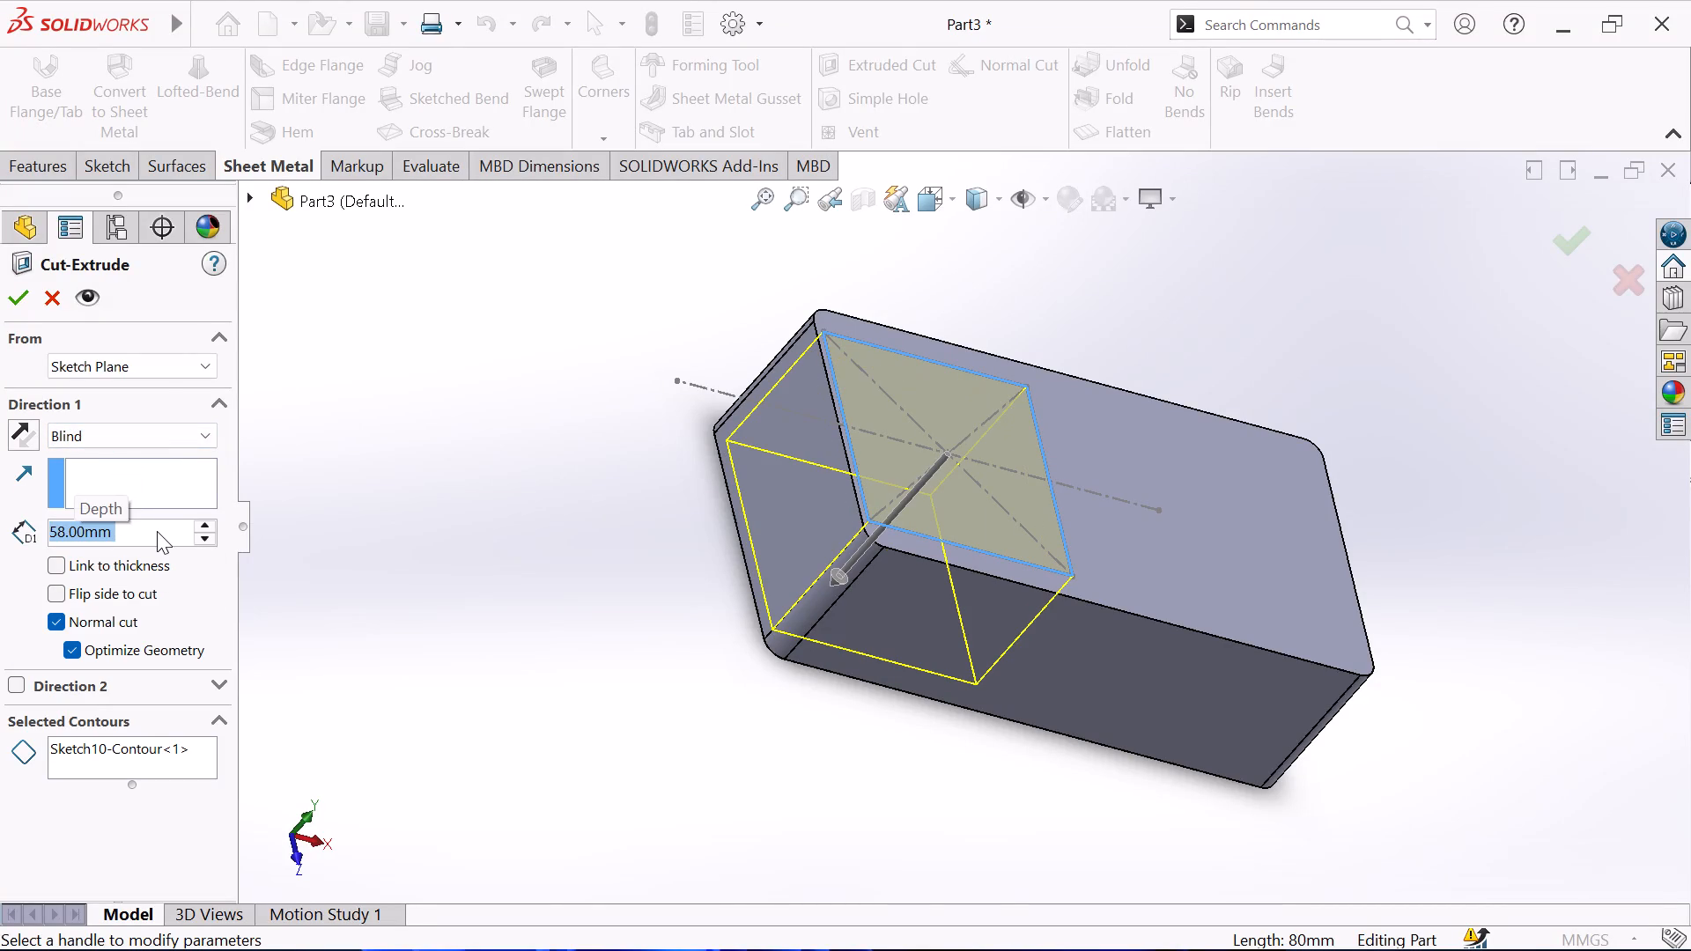
key(Return)
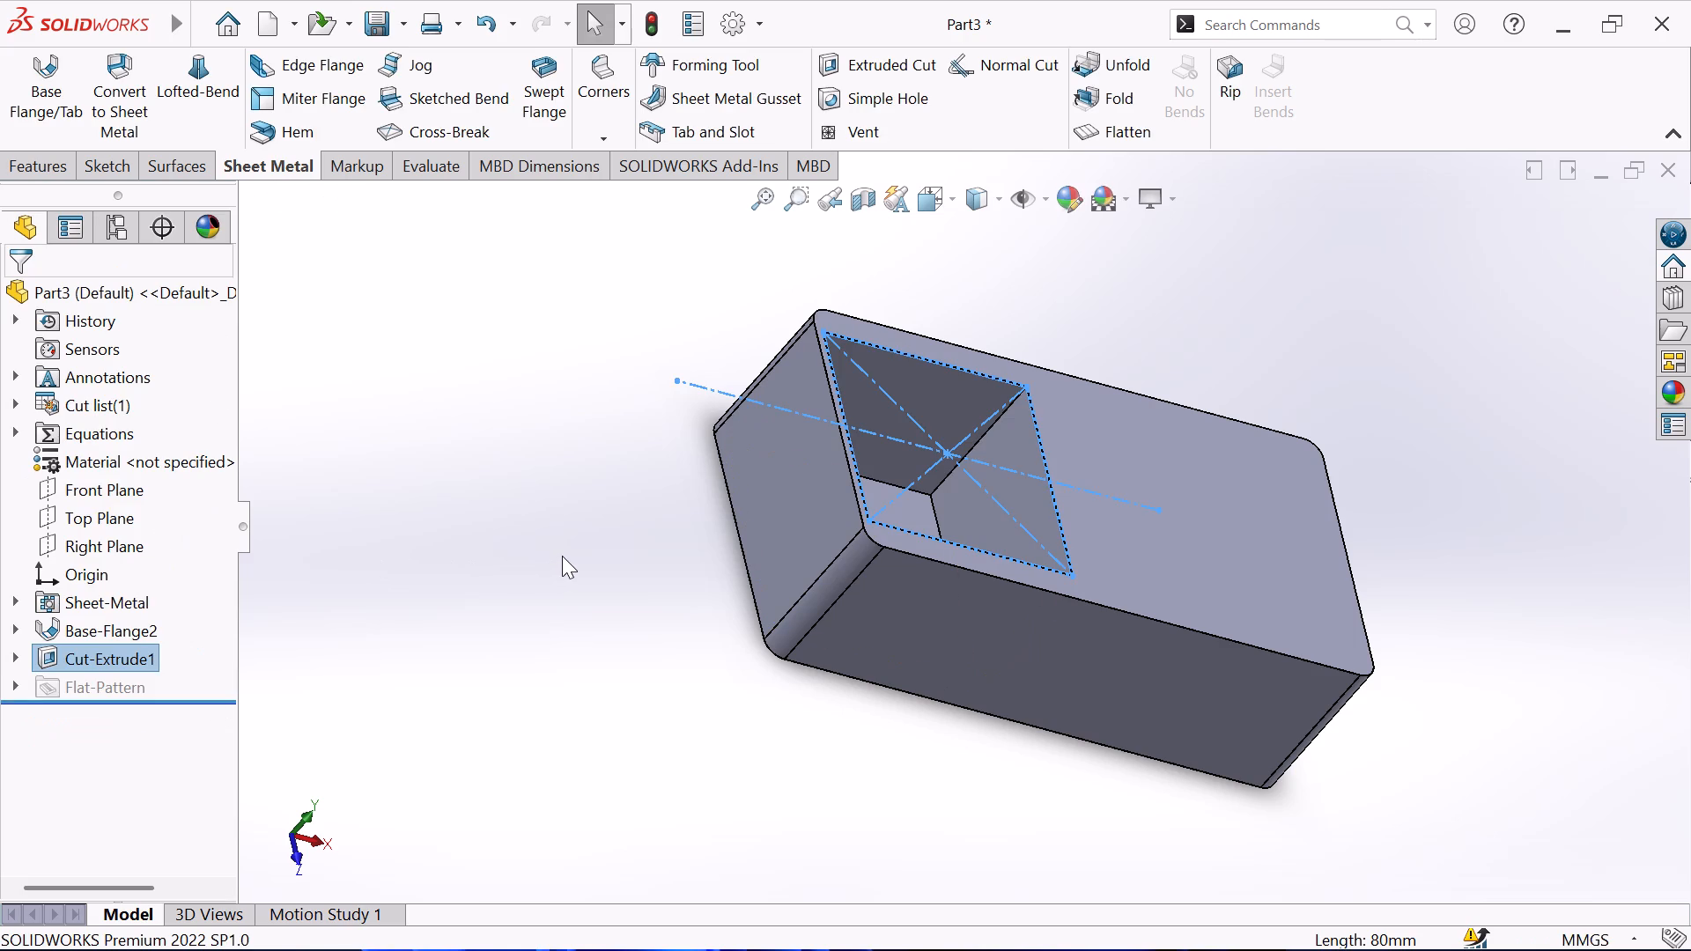
key(Escape)
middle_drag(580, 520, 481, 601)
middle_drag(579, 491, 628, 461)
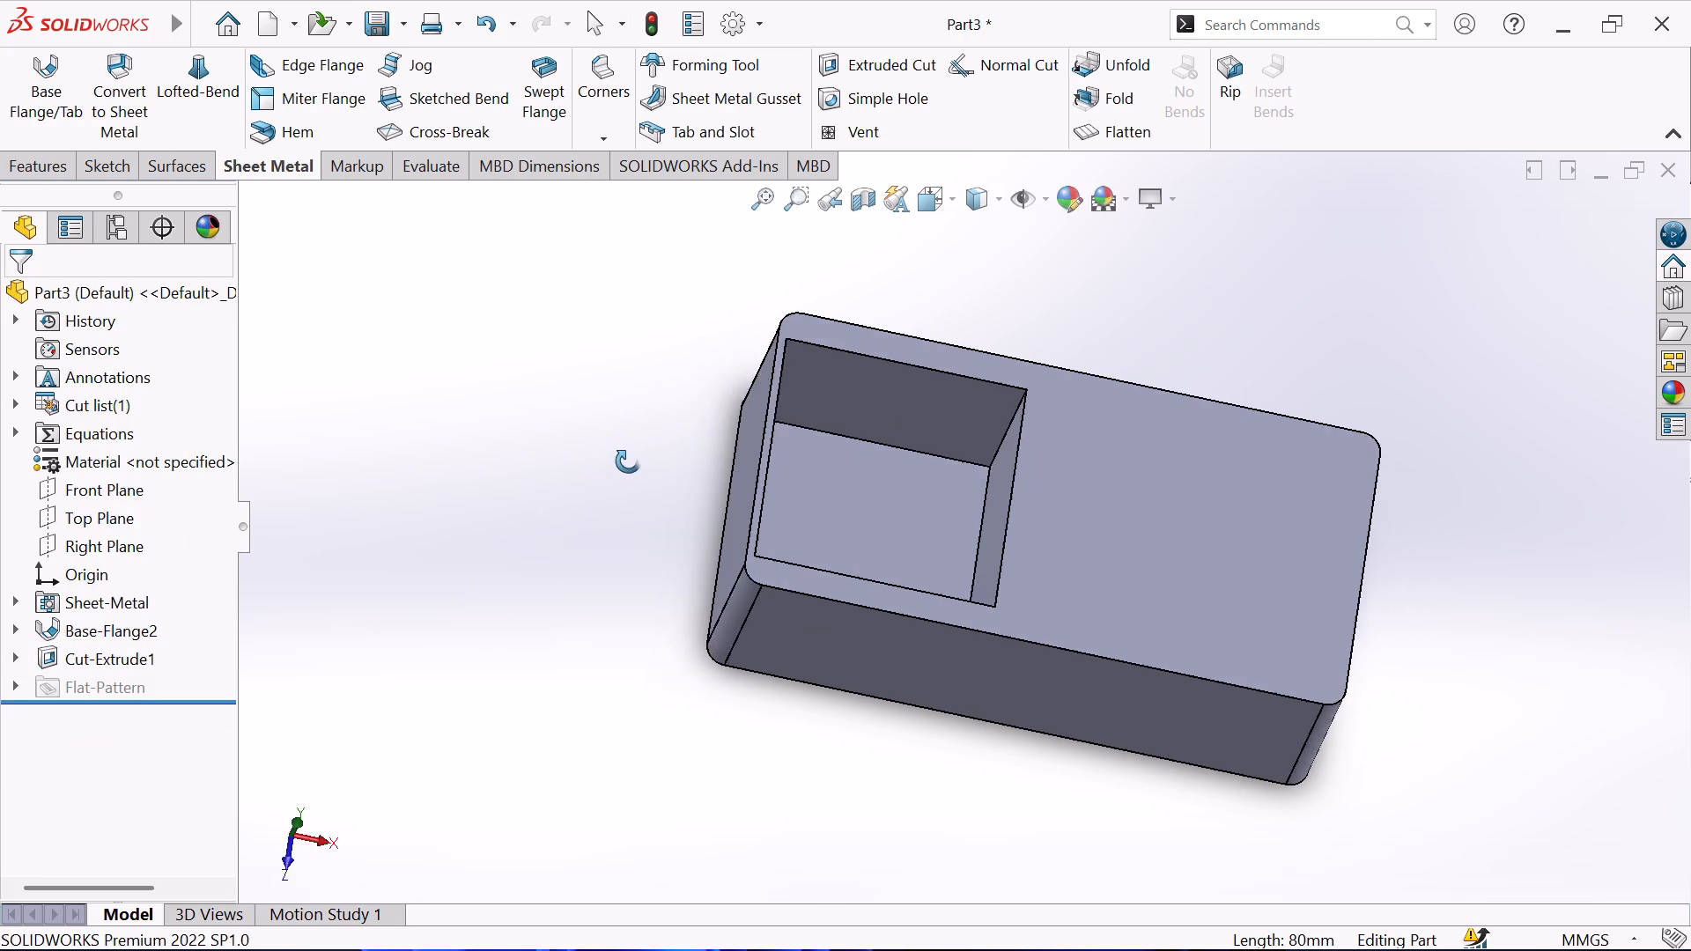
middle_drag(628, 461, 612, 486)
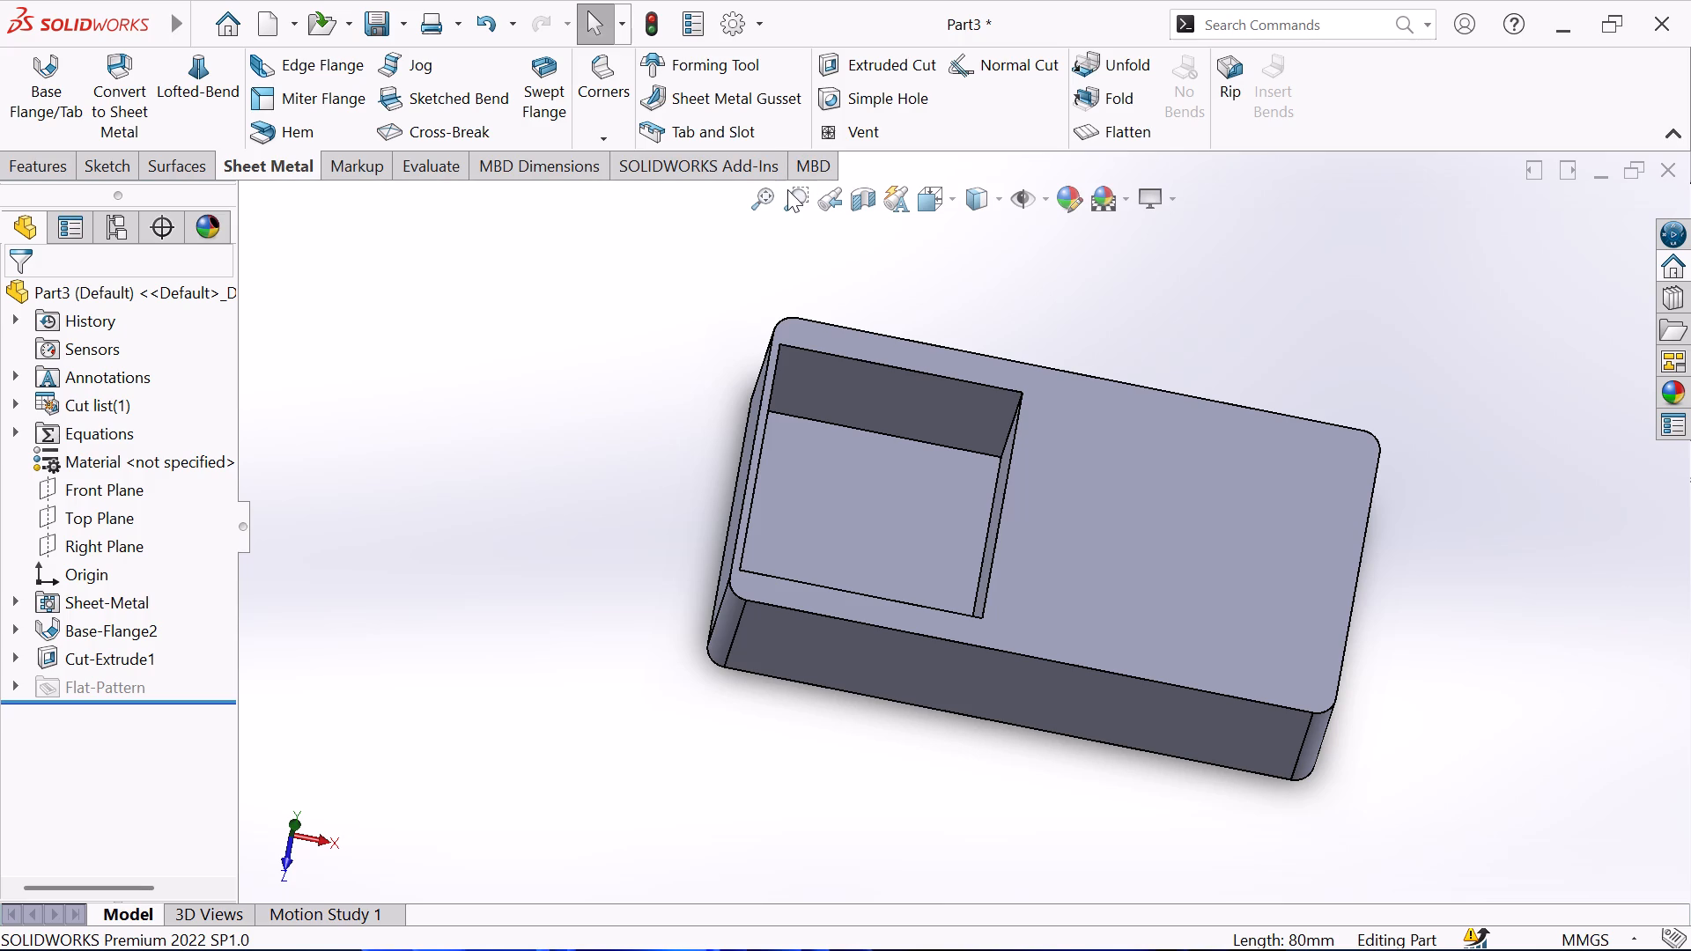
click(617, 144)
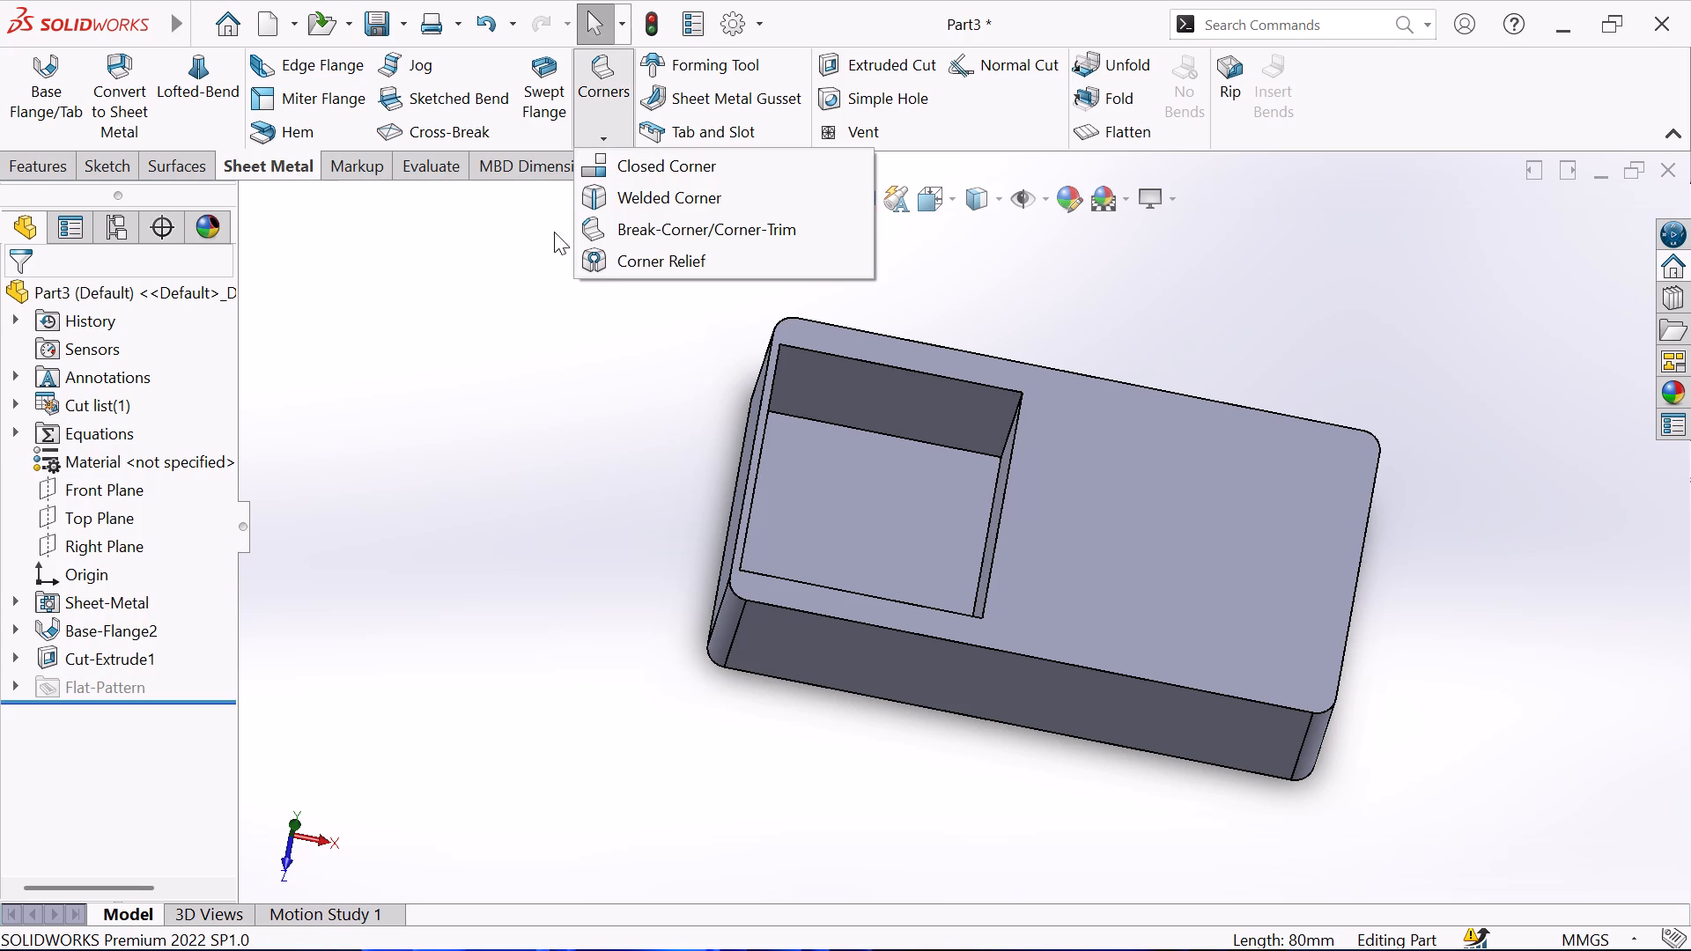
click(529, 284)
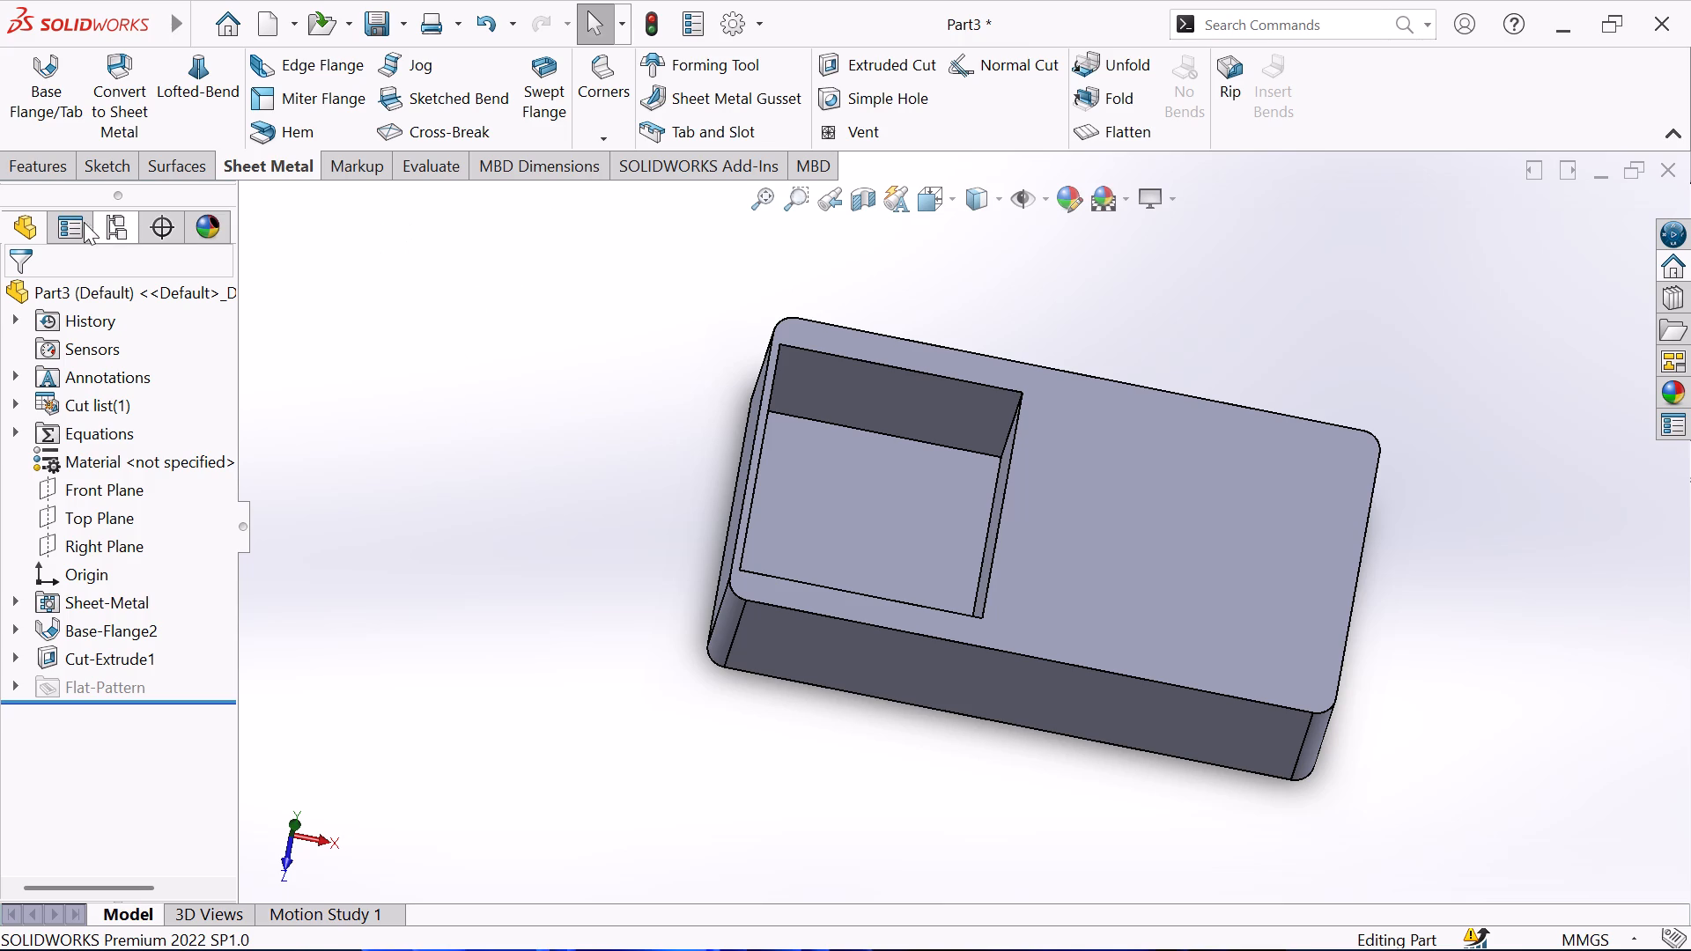
Fillet the four edges around the floor of the square pocket with a 6.5 mm radius.
click(25, 160)
click(683, 75)
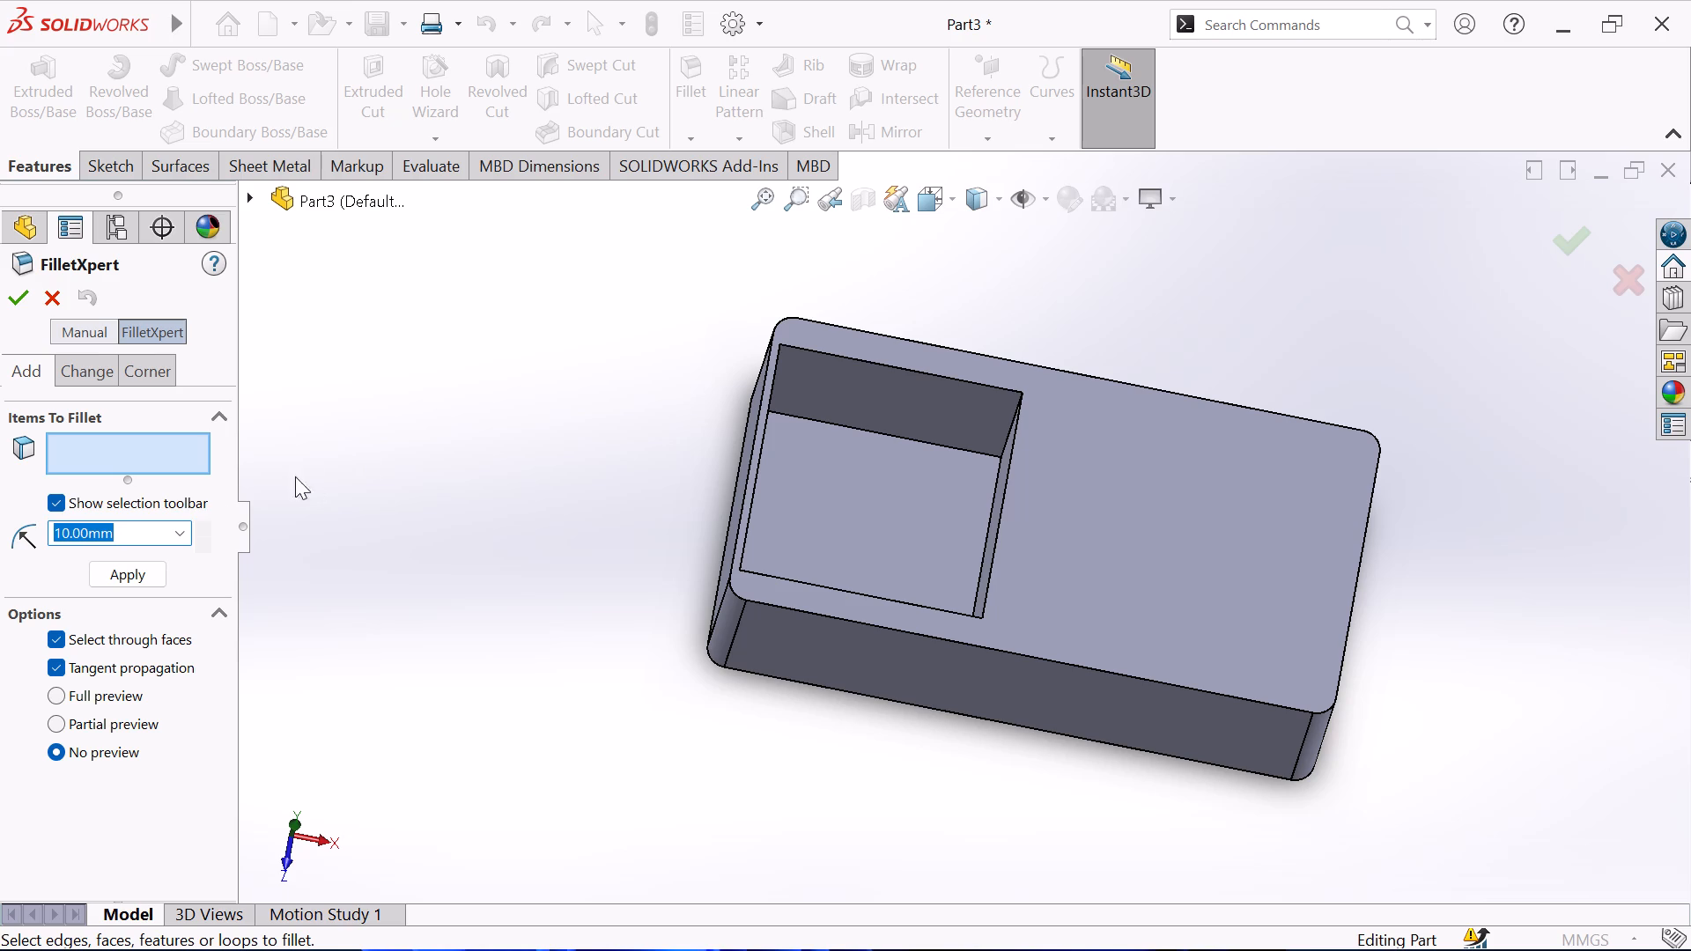
text(6.)
key(5)
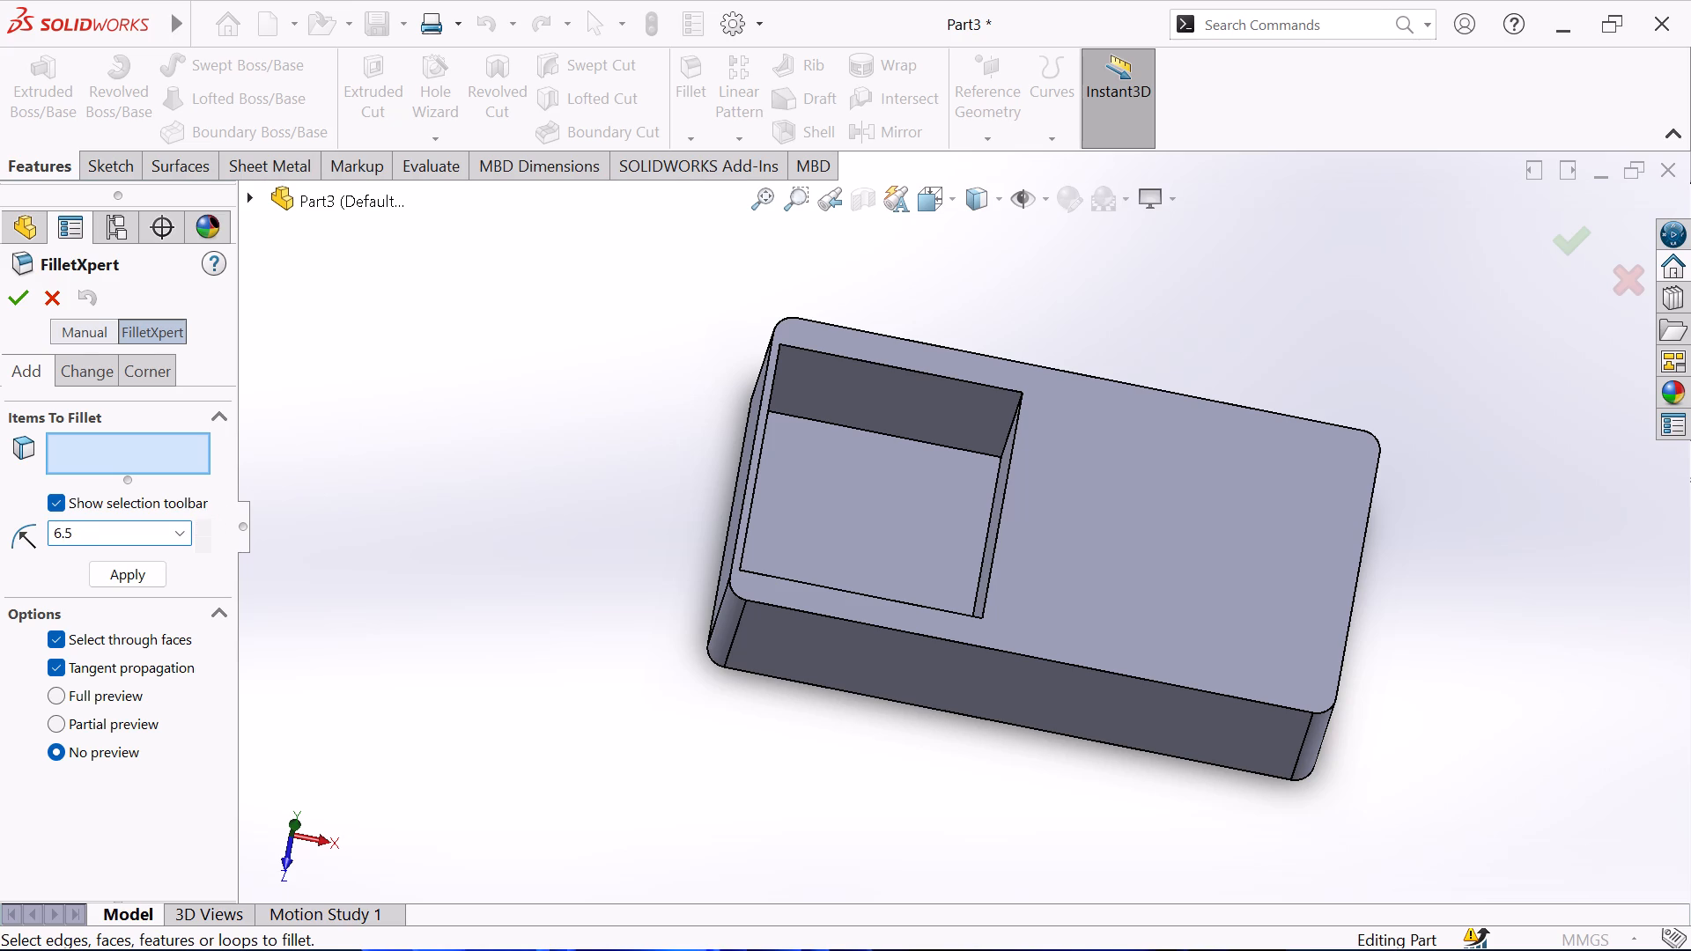
key(Return)
click(829, 421)
middle_drag(880, 485, 899, 497)
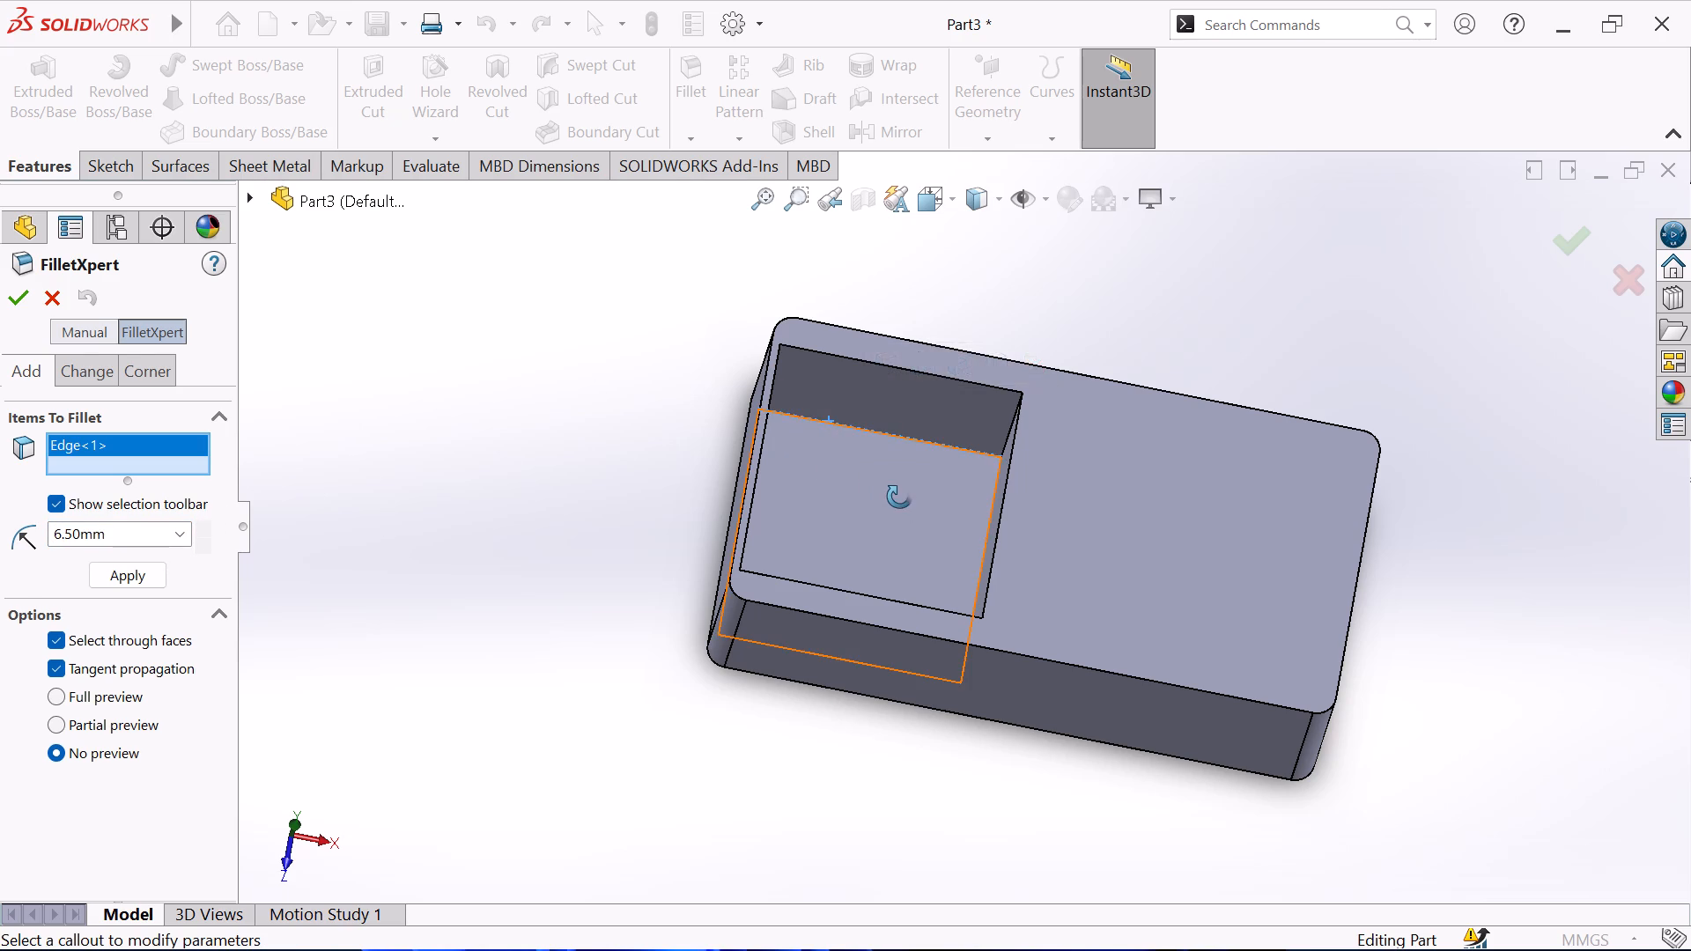
middle_drag(899, 497, 924, 518)
click(960, 528)
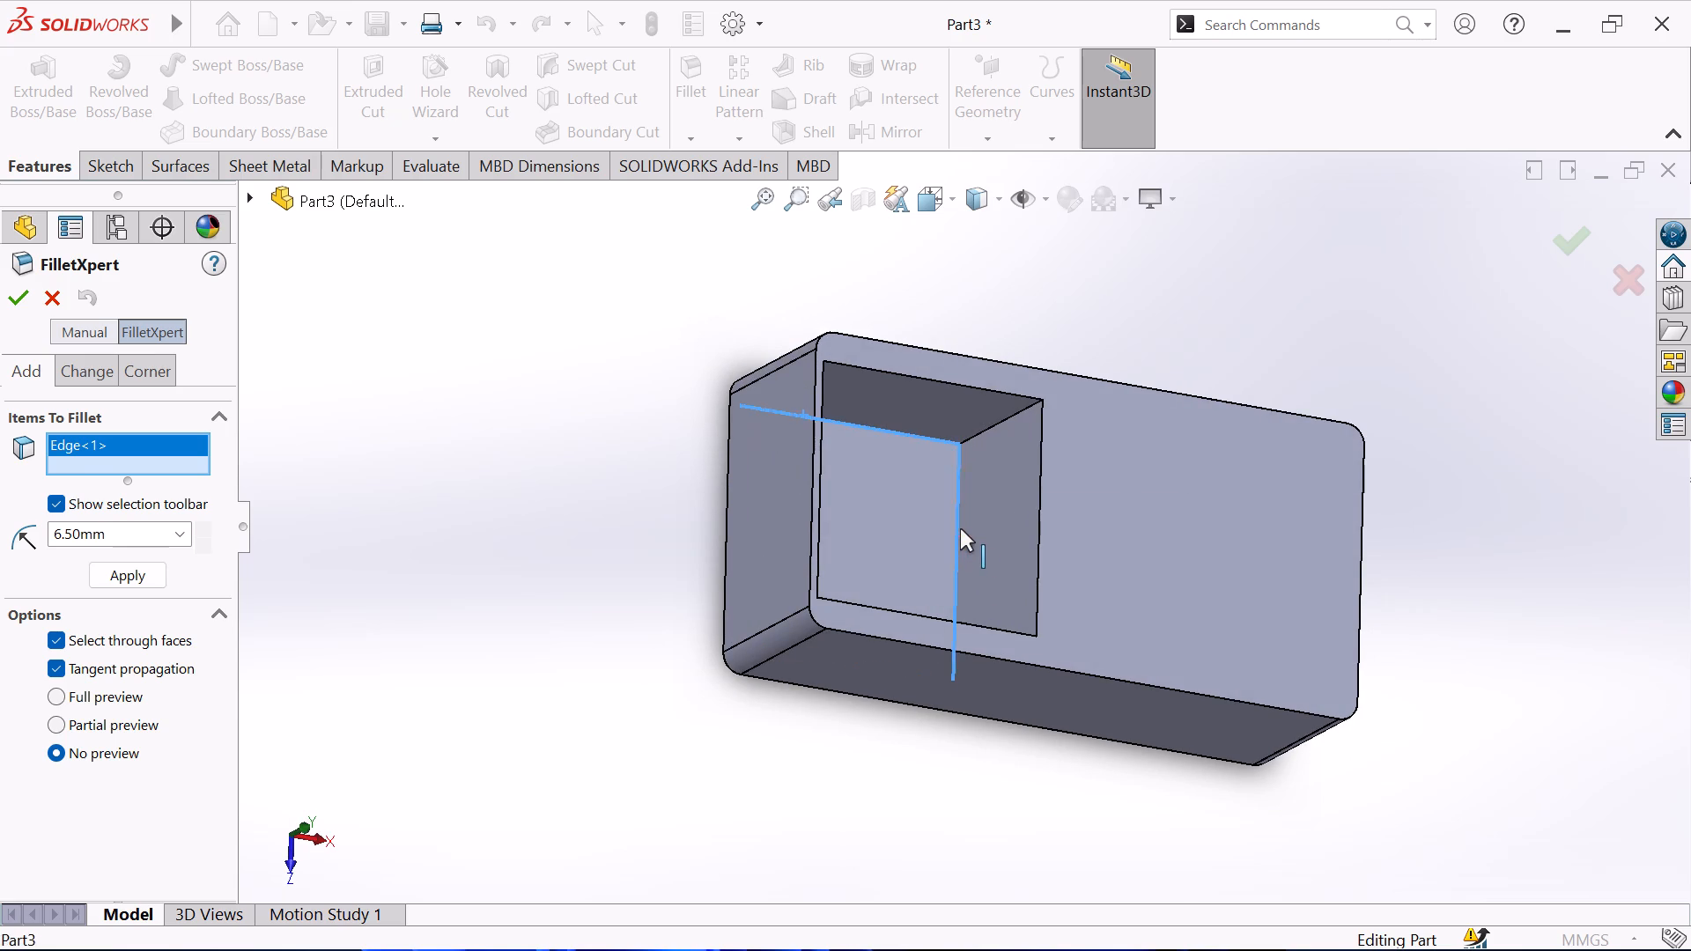
middle_drag(900, 513, 804, 527)
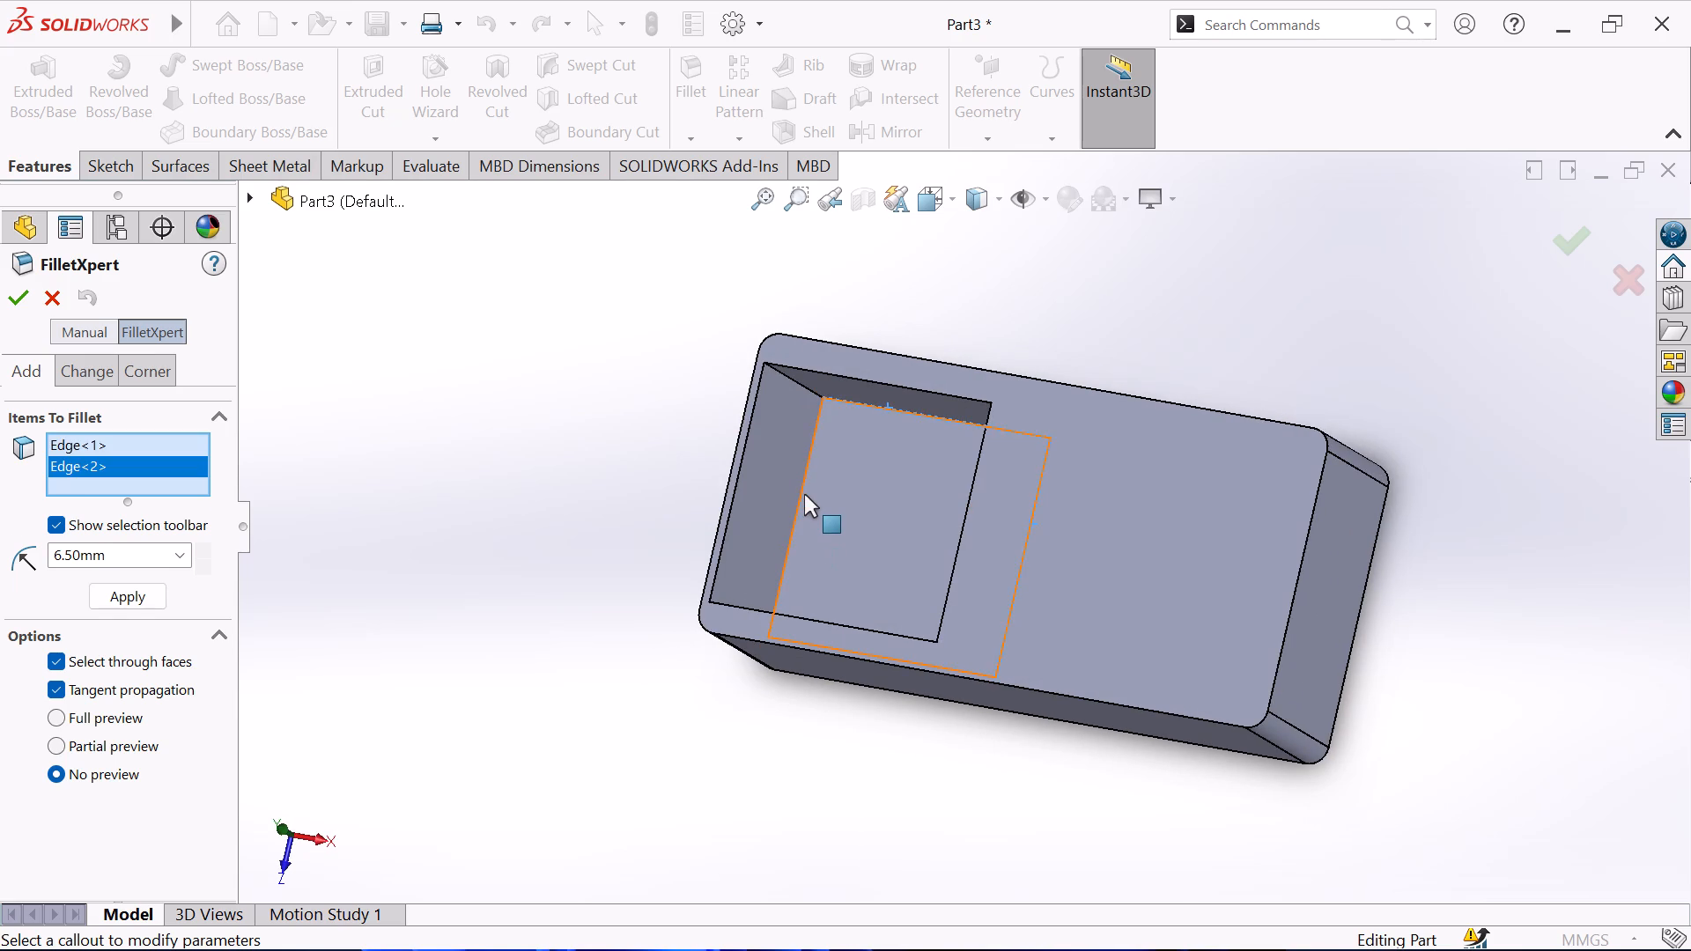
click(804, 494)
middle_drag(853, 569, 859, 650)
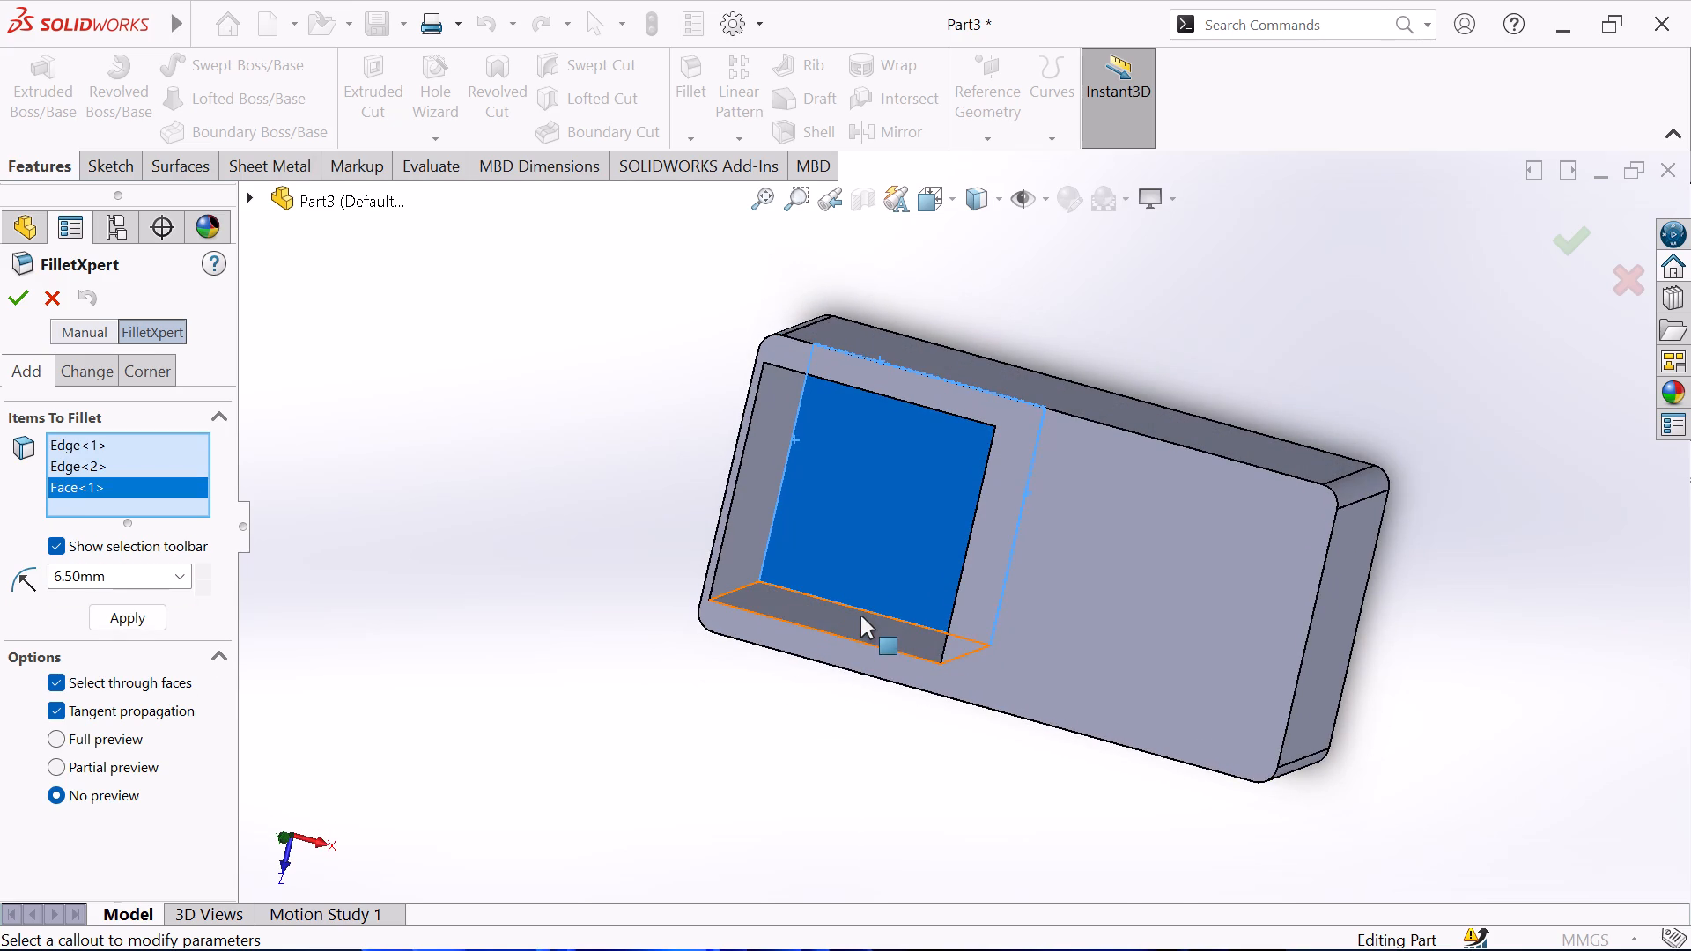
click(860, 611)
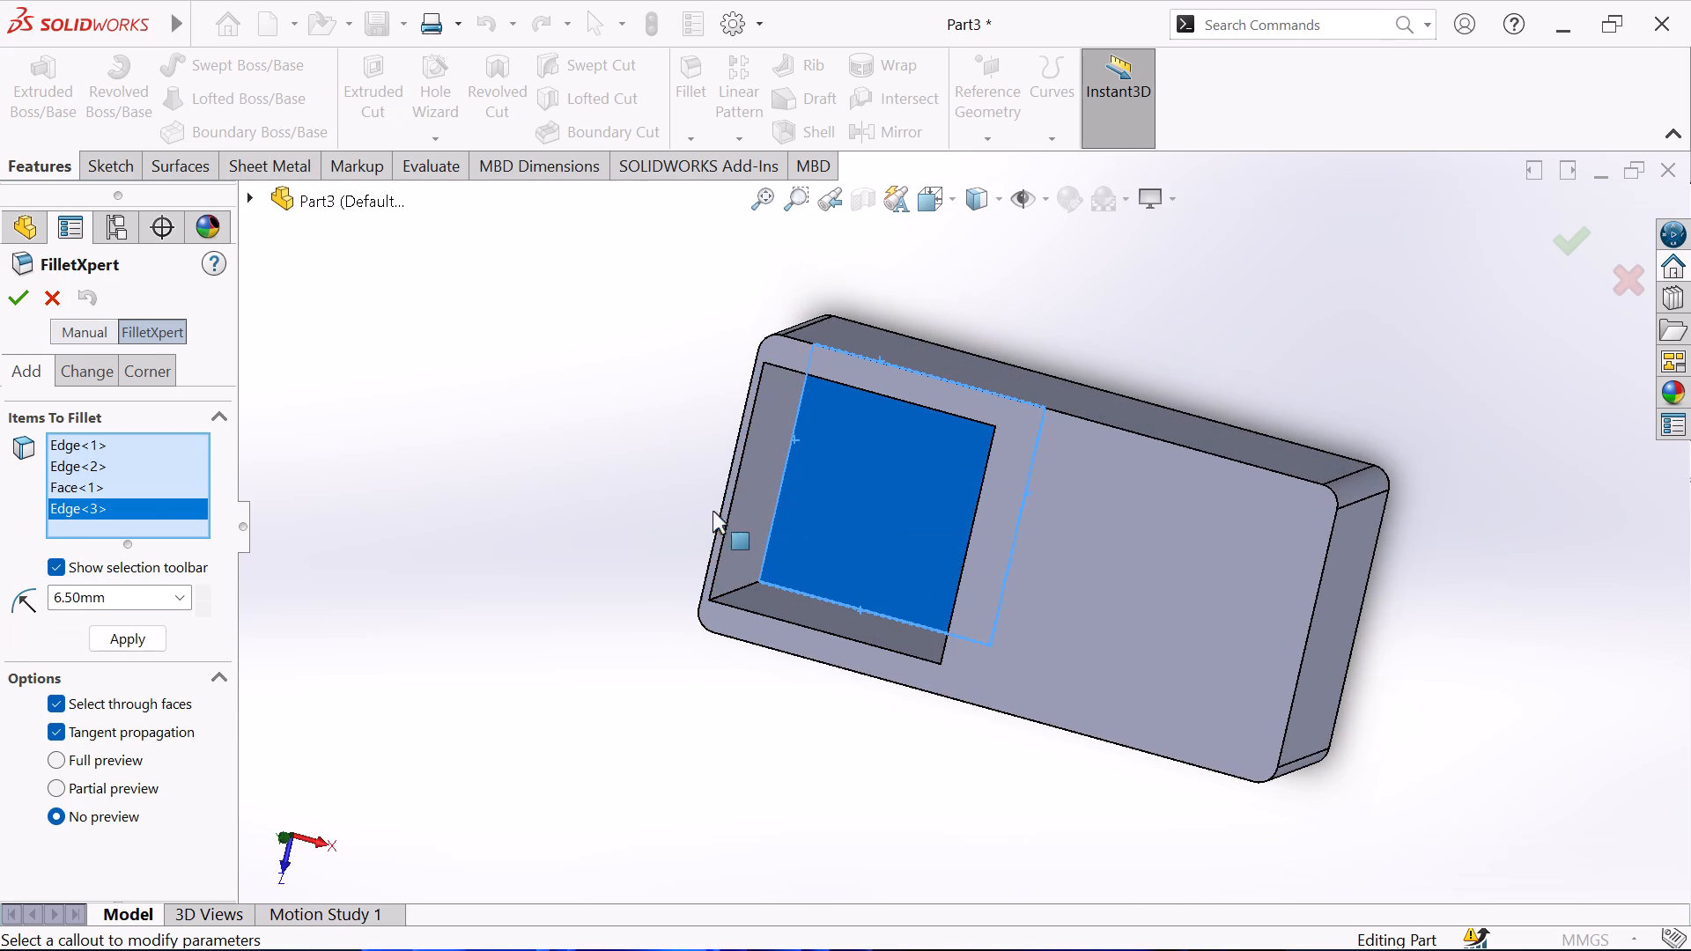
click(89, 489)
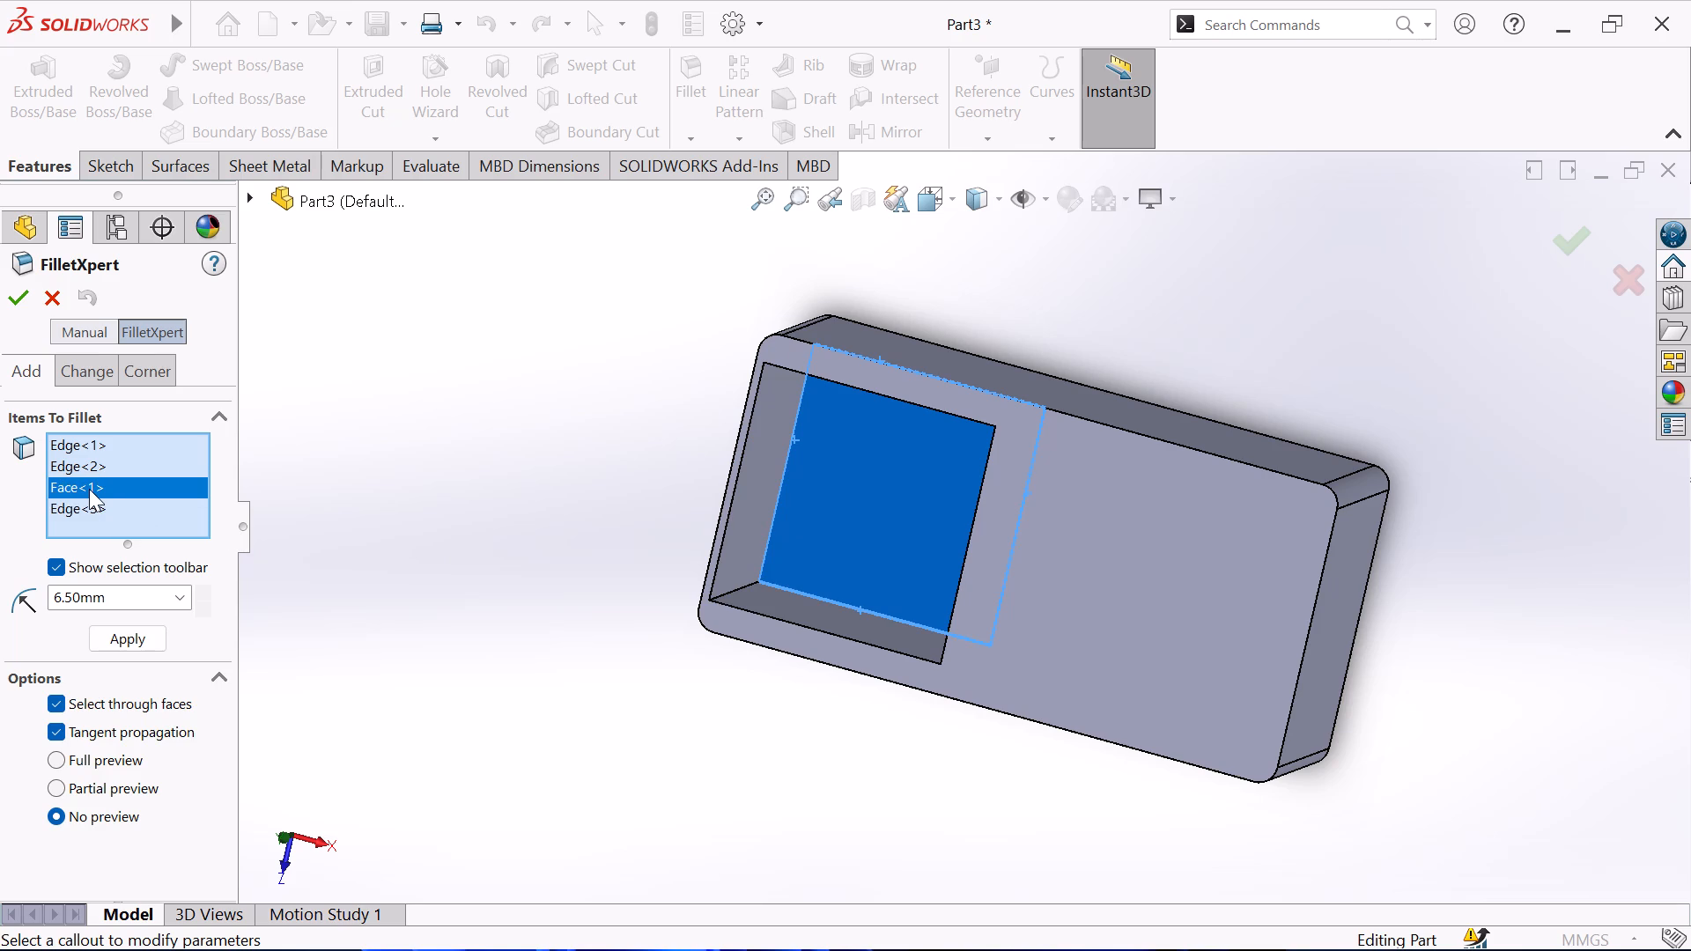
right_click(89, 489)
click(184, 534)
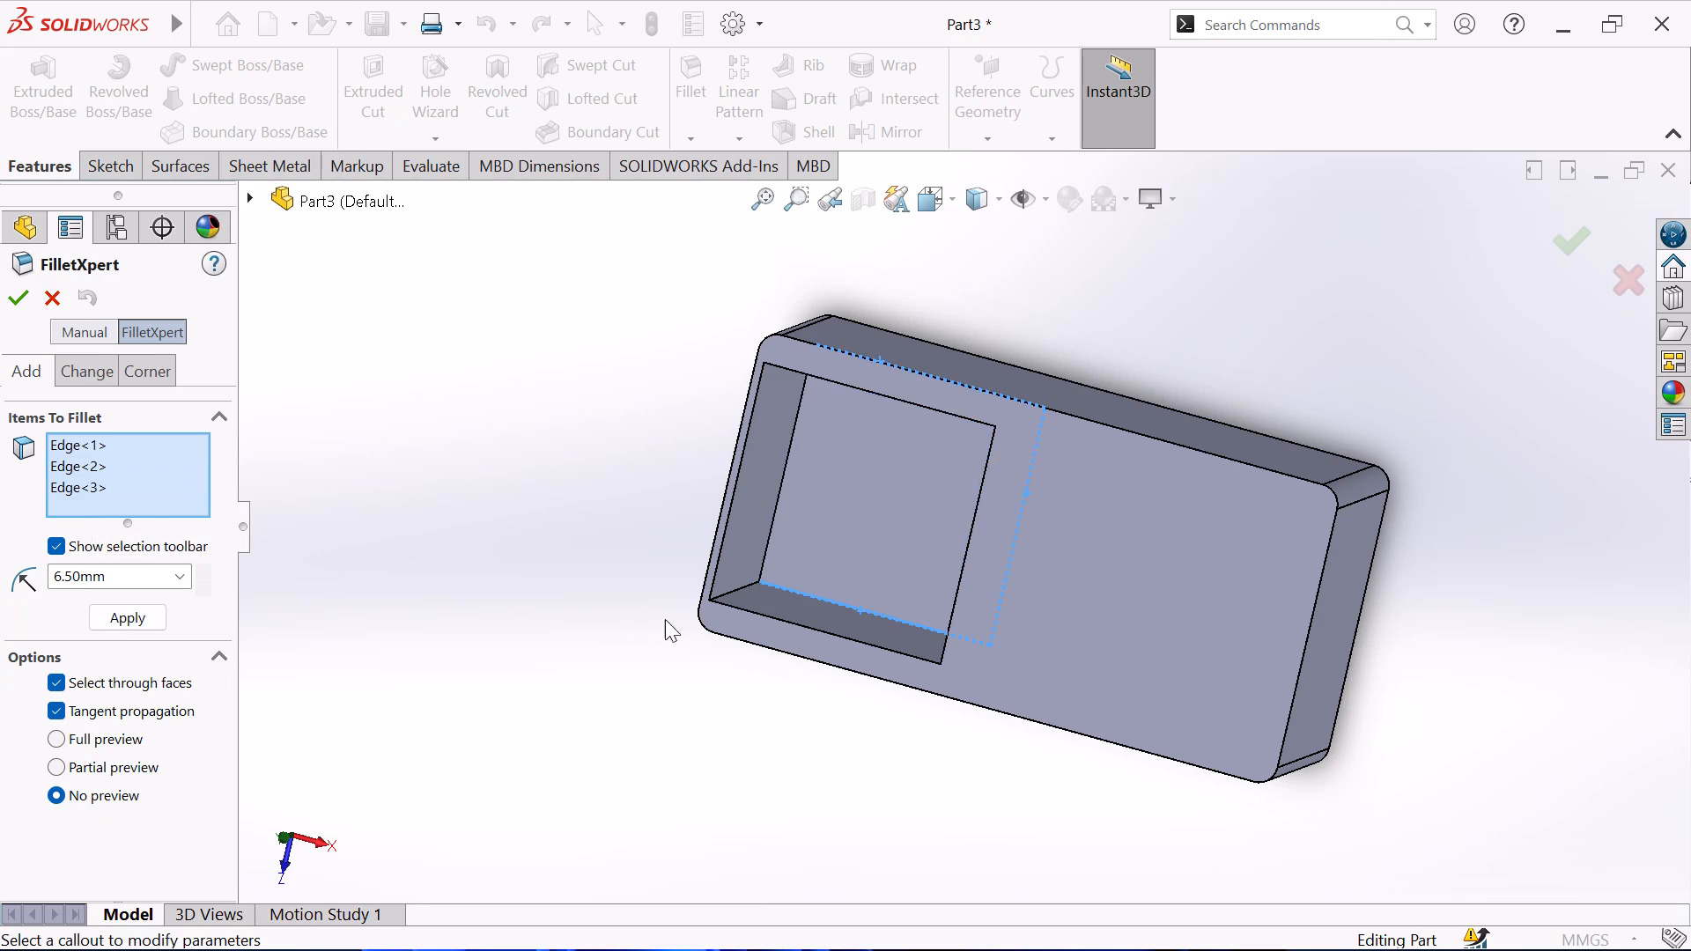
click(789, 446)
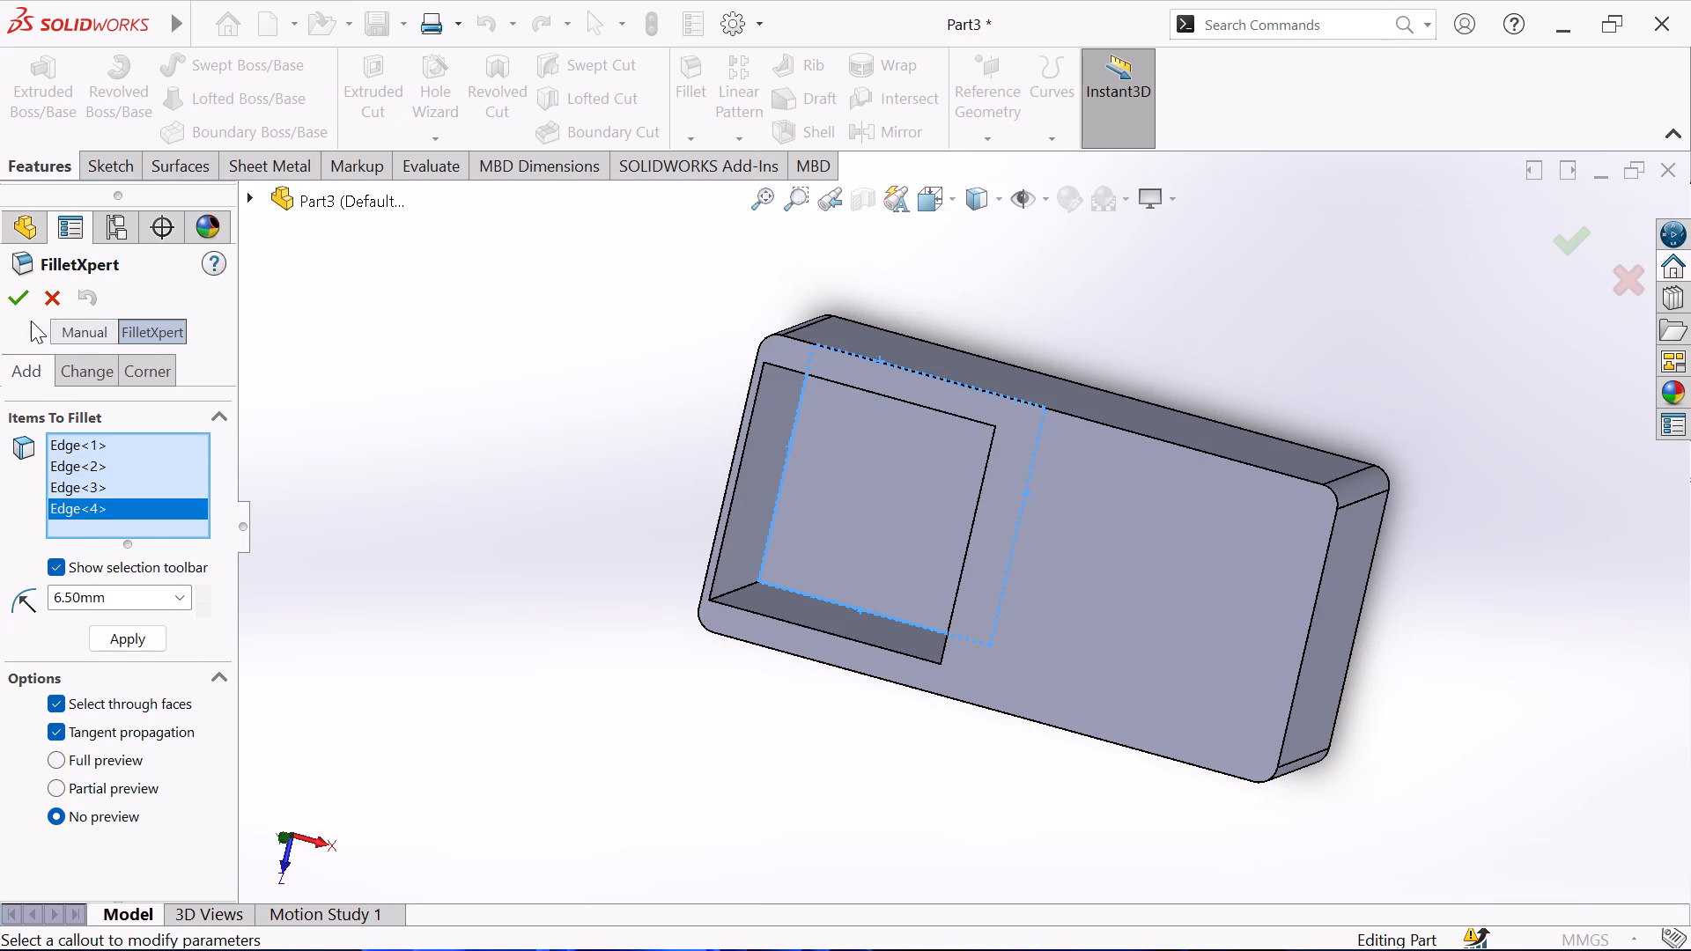
click(21, 294)
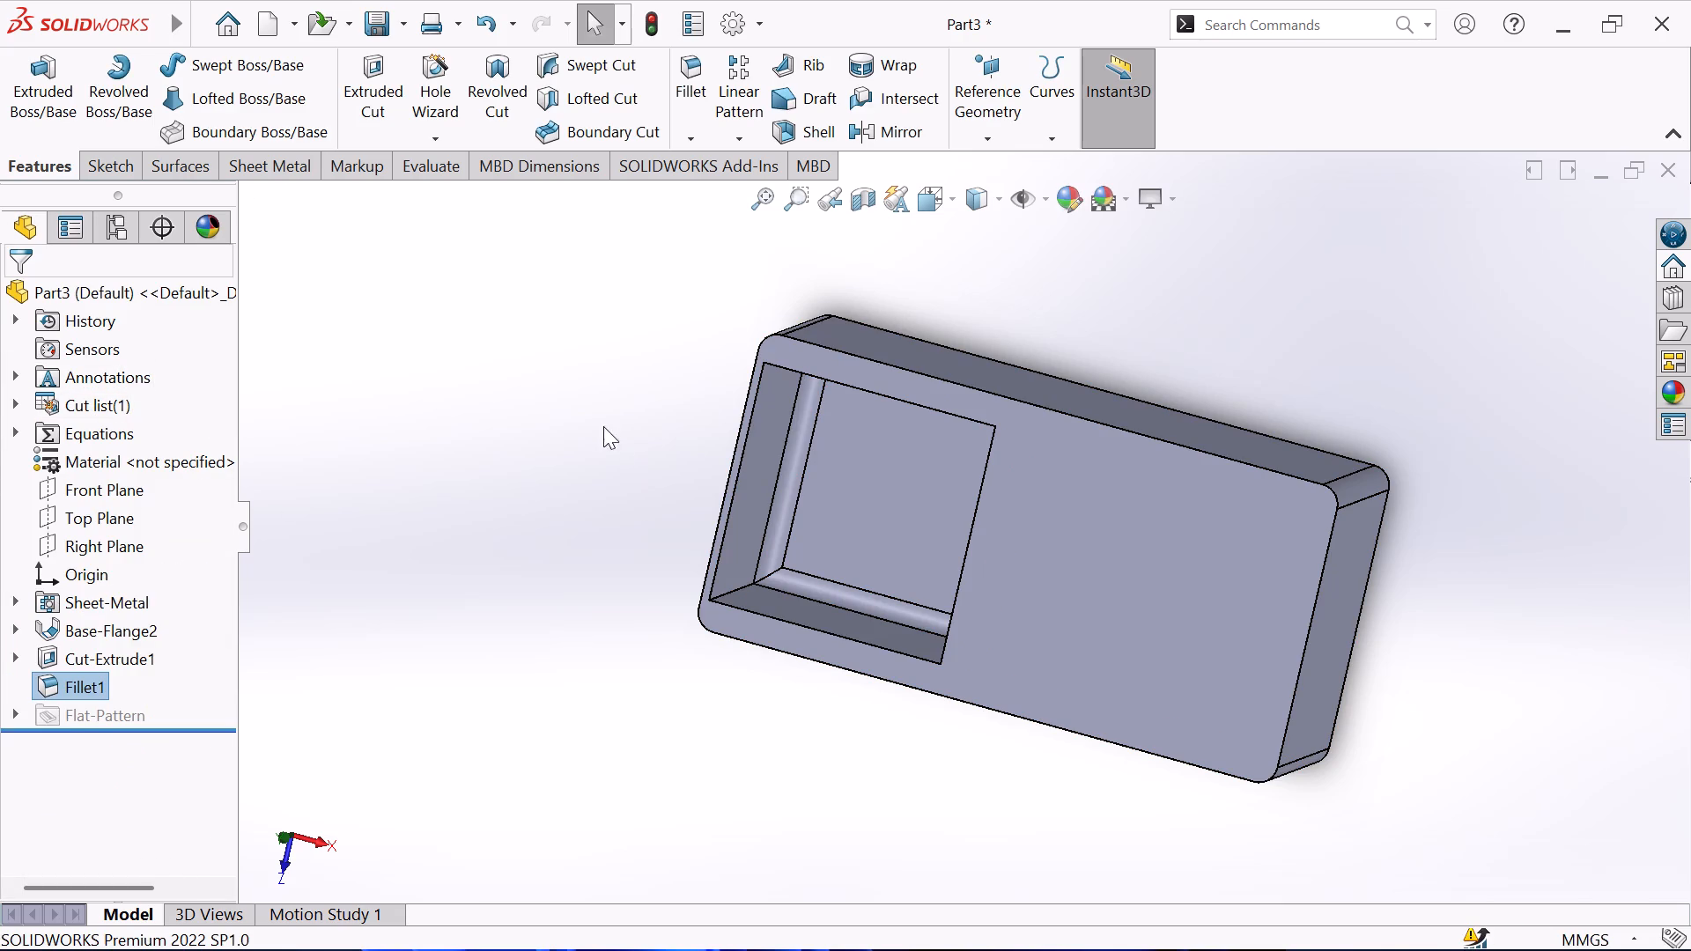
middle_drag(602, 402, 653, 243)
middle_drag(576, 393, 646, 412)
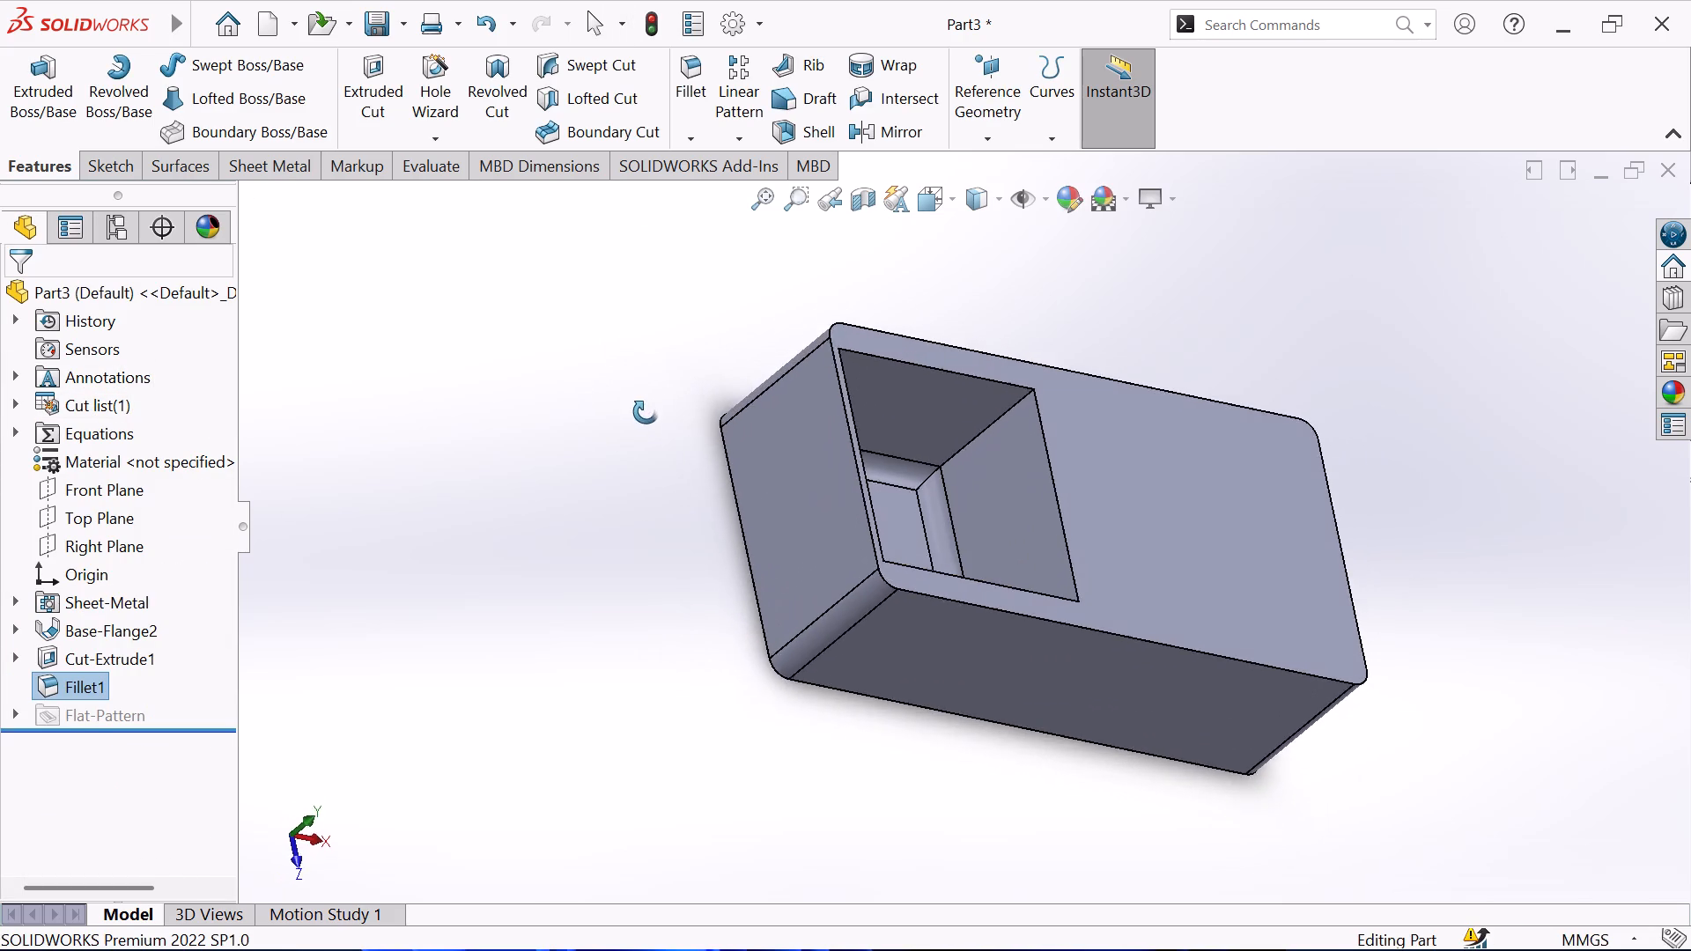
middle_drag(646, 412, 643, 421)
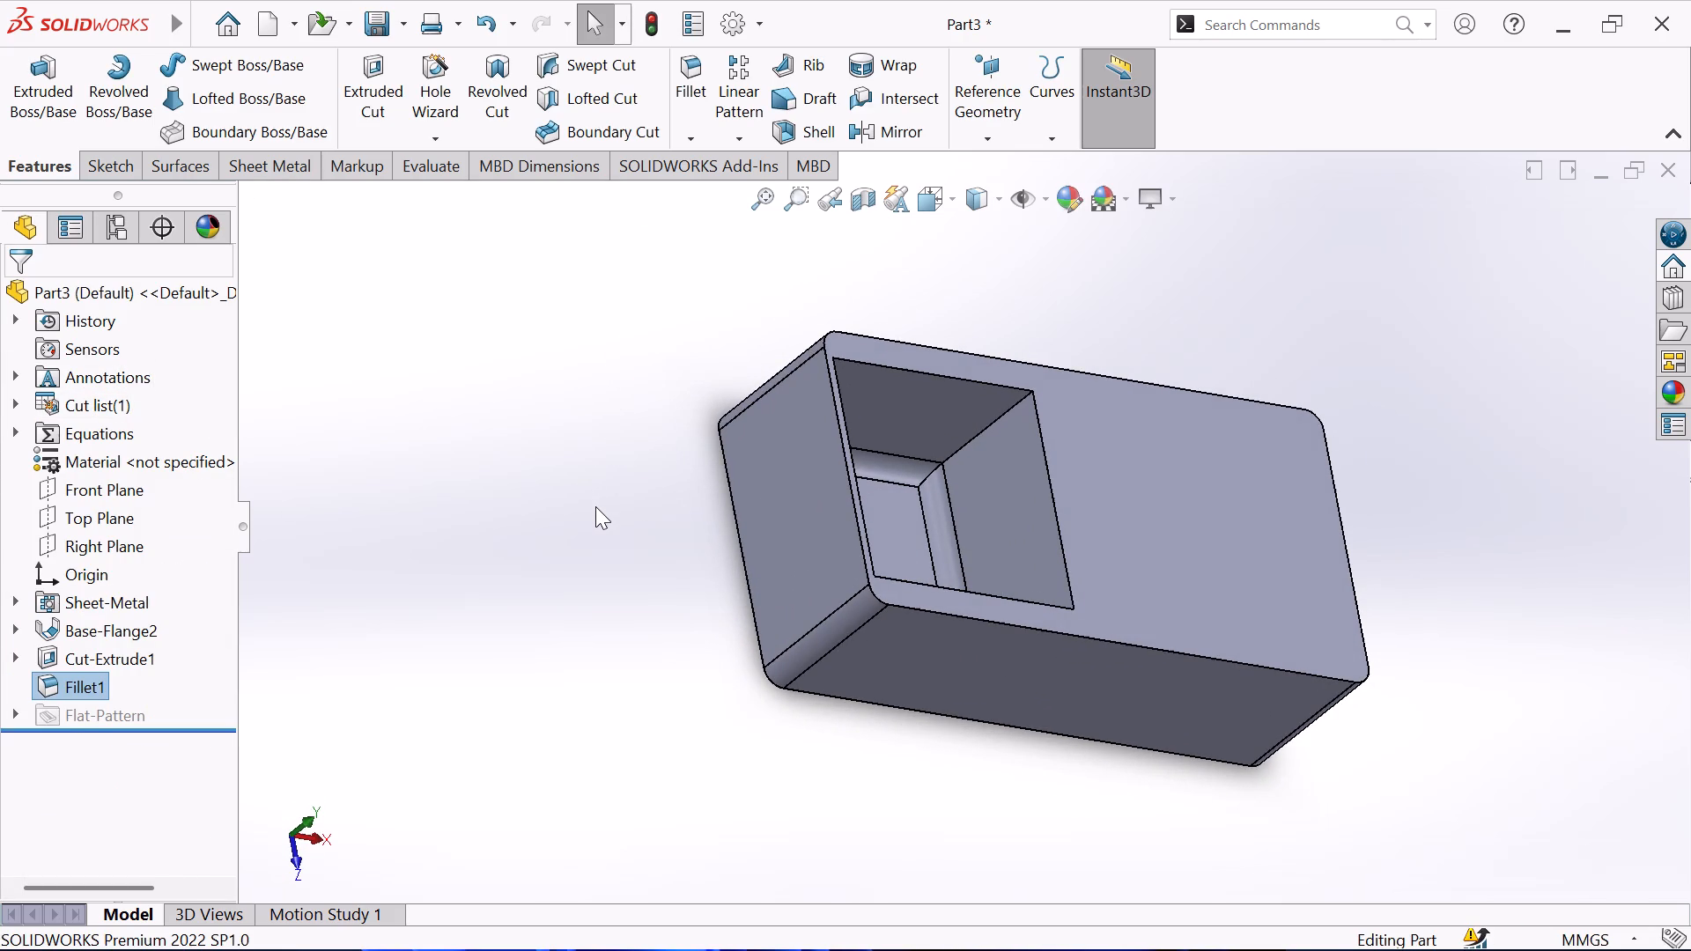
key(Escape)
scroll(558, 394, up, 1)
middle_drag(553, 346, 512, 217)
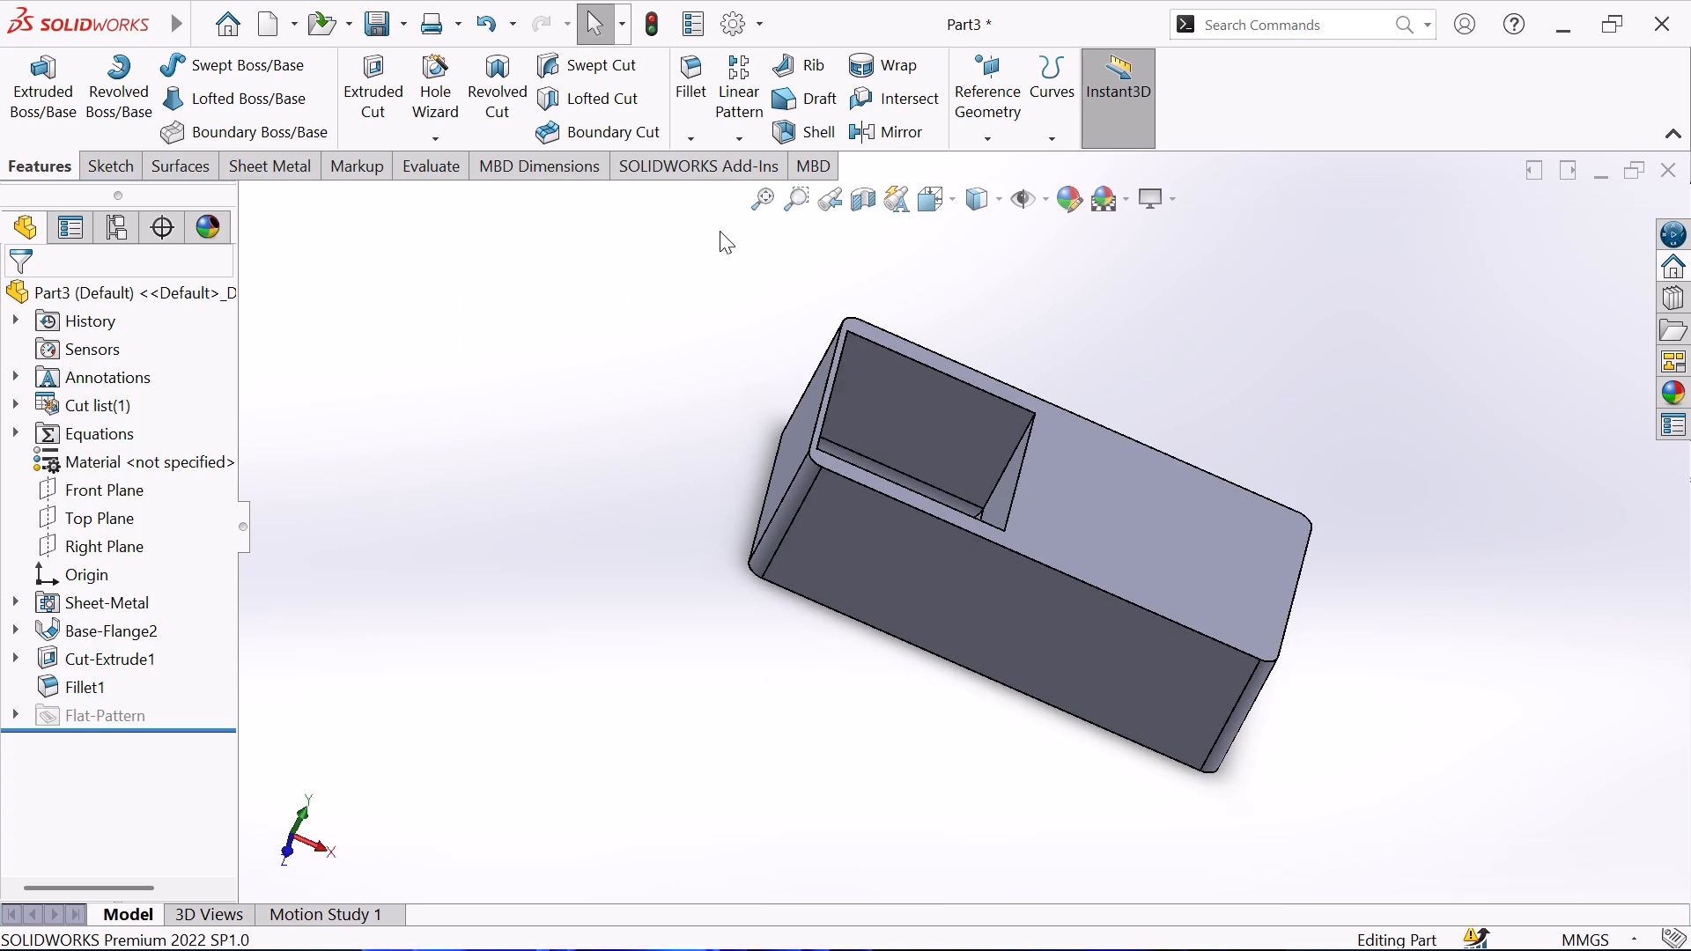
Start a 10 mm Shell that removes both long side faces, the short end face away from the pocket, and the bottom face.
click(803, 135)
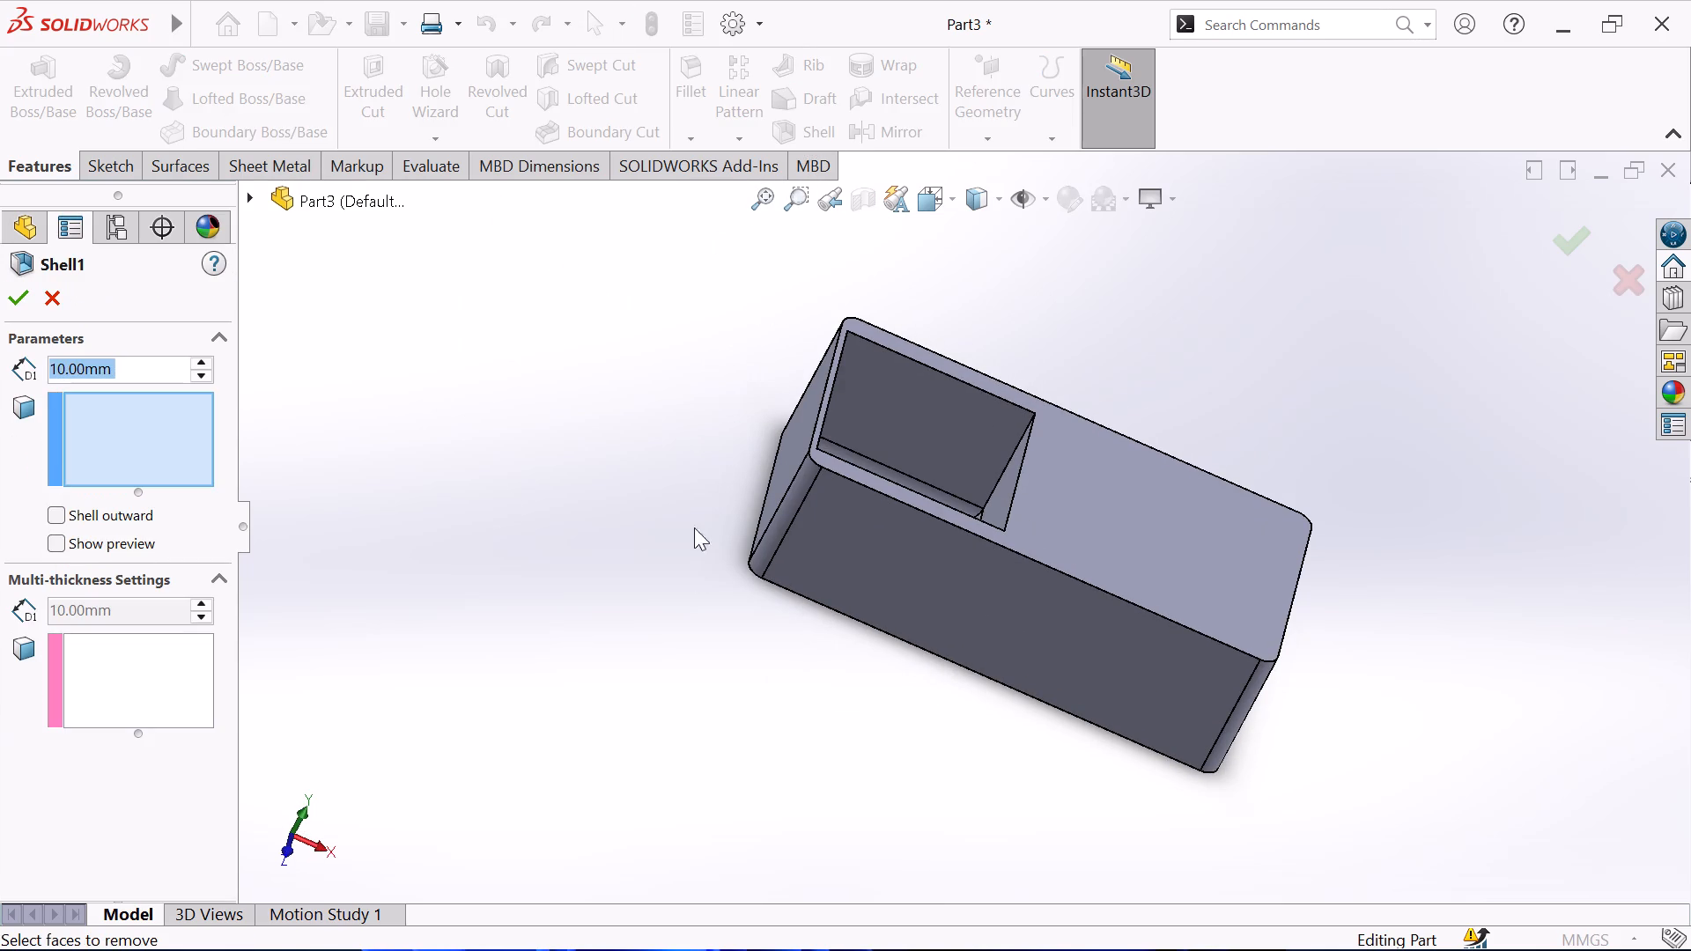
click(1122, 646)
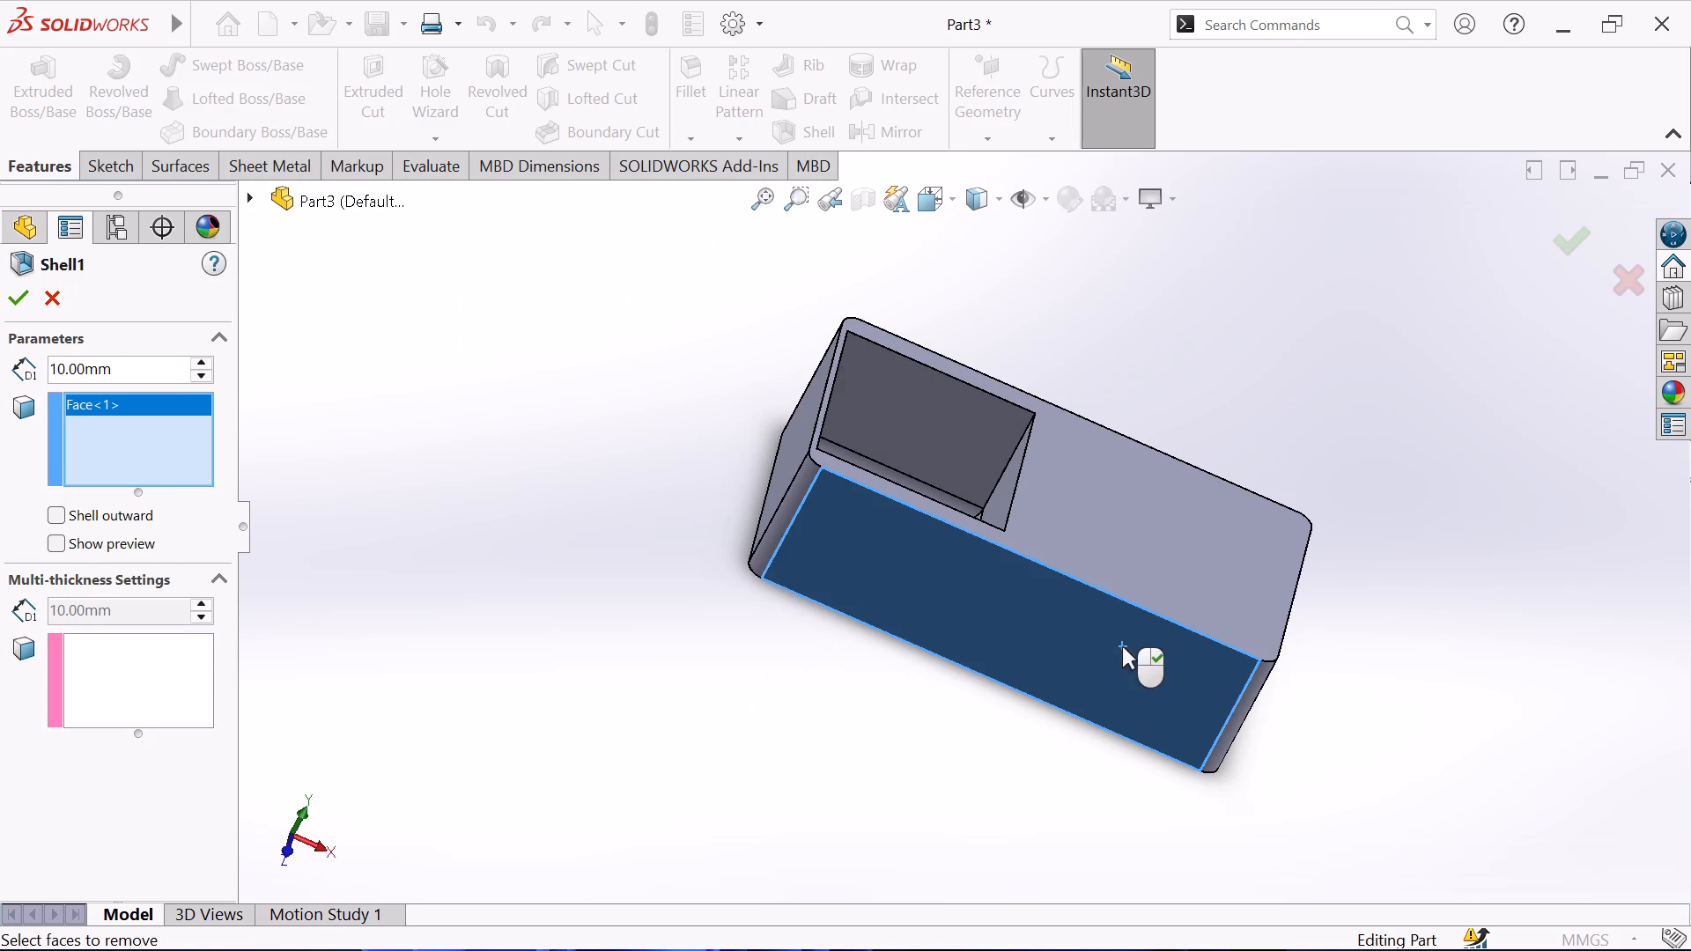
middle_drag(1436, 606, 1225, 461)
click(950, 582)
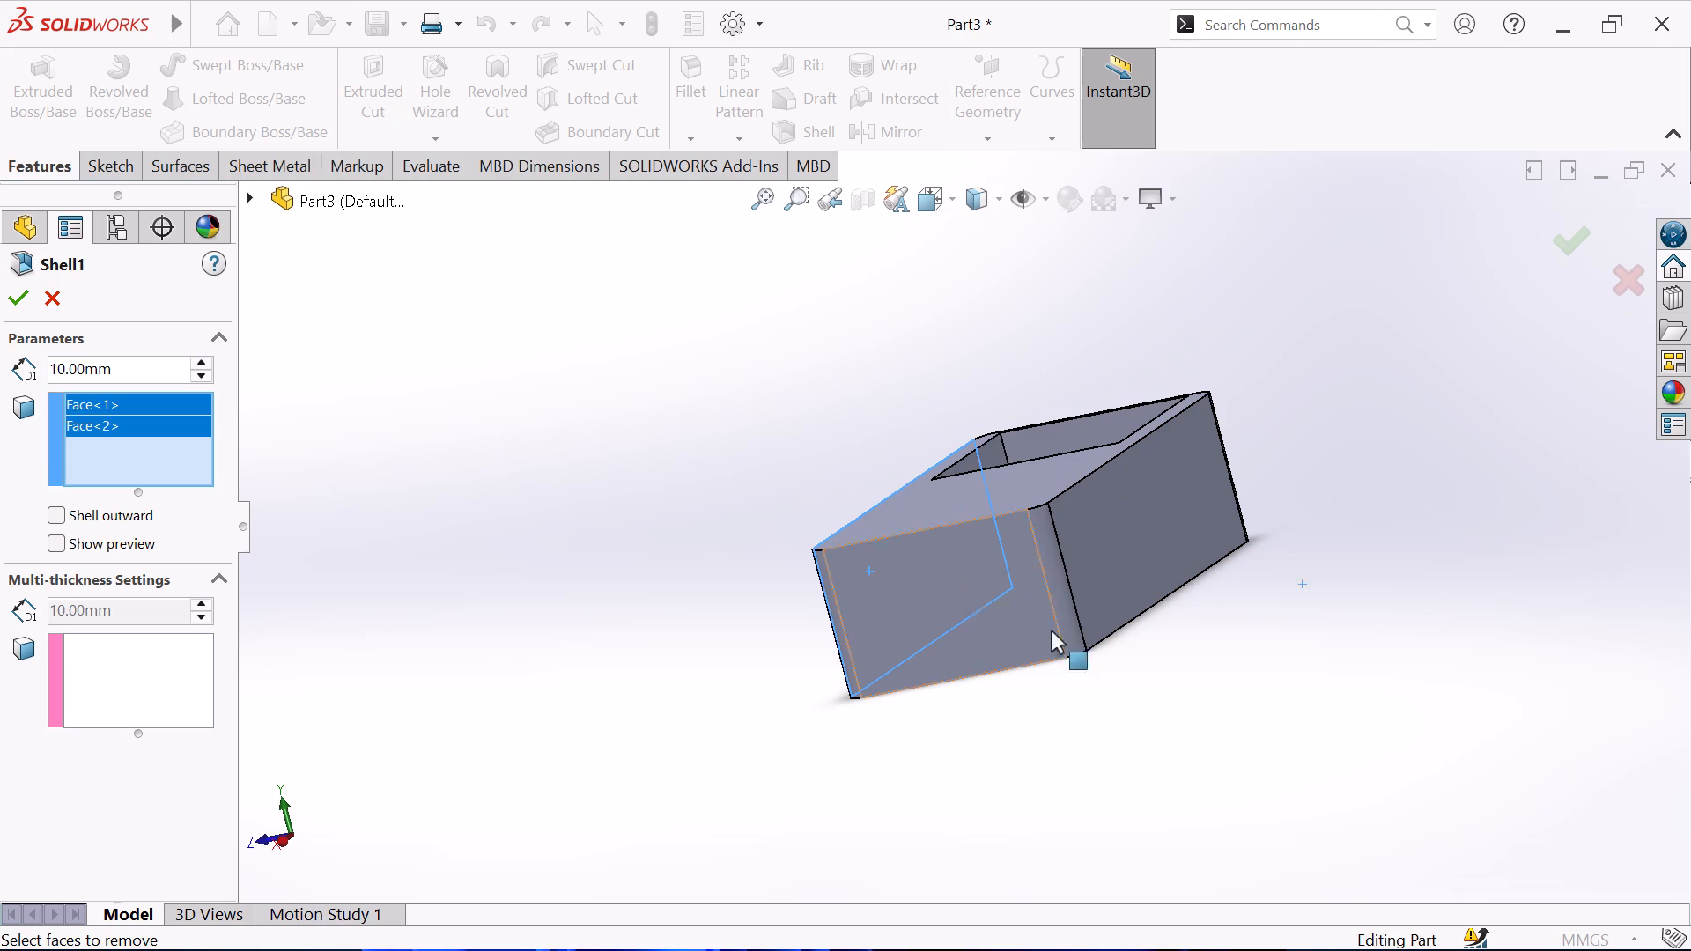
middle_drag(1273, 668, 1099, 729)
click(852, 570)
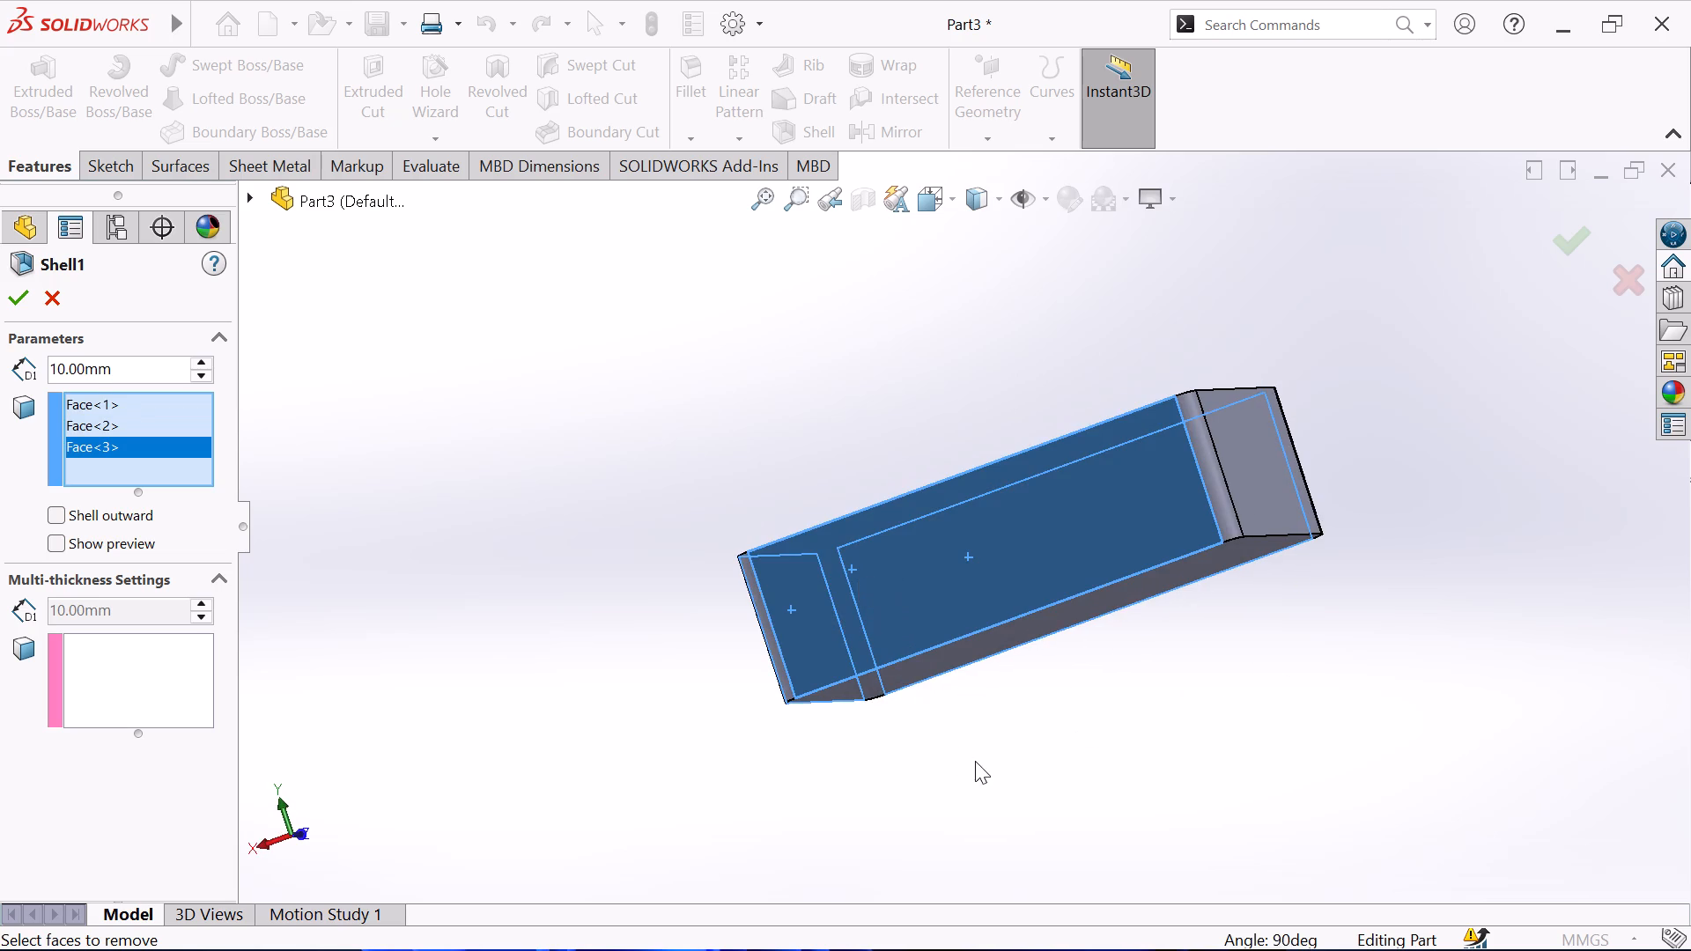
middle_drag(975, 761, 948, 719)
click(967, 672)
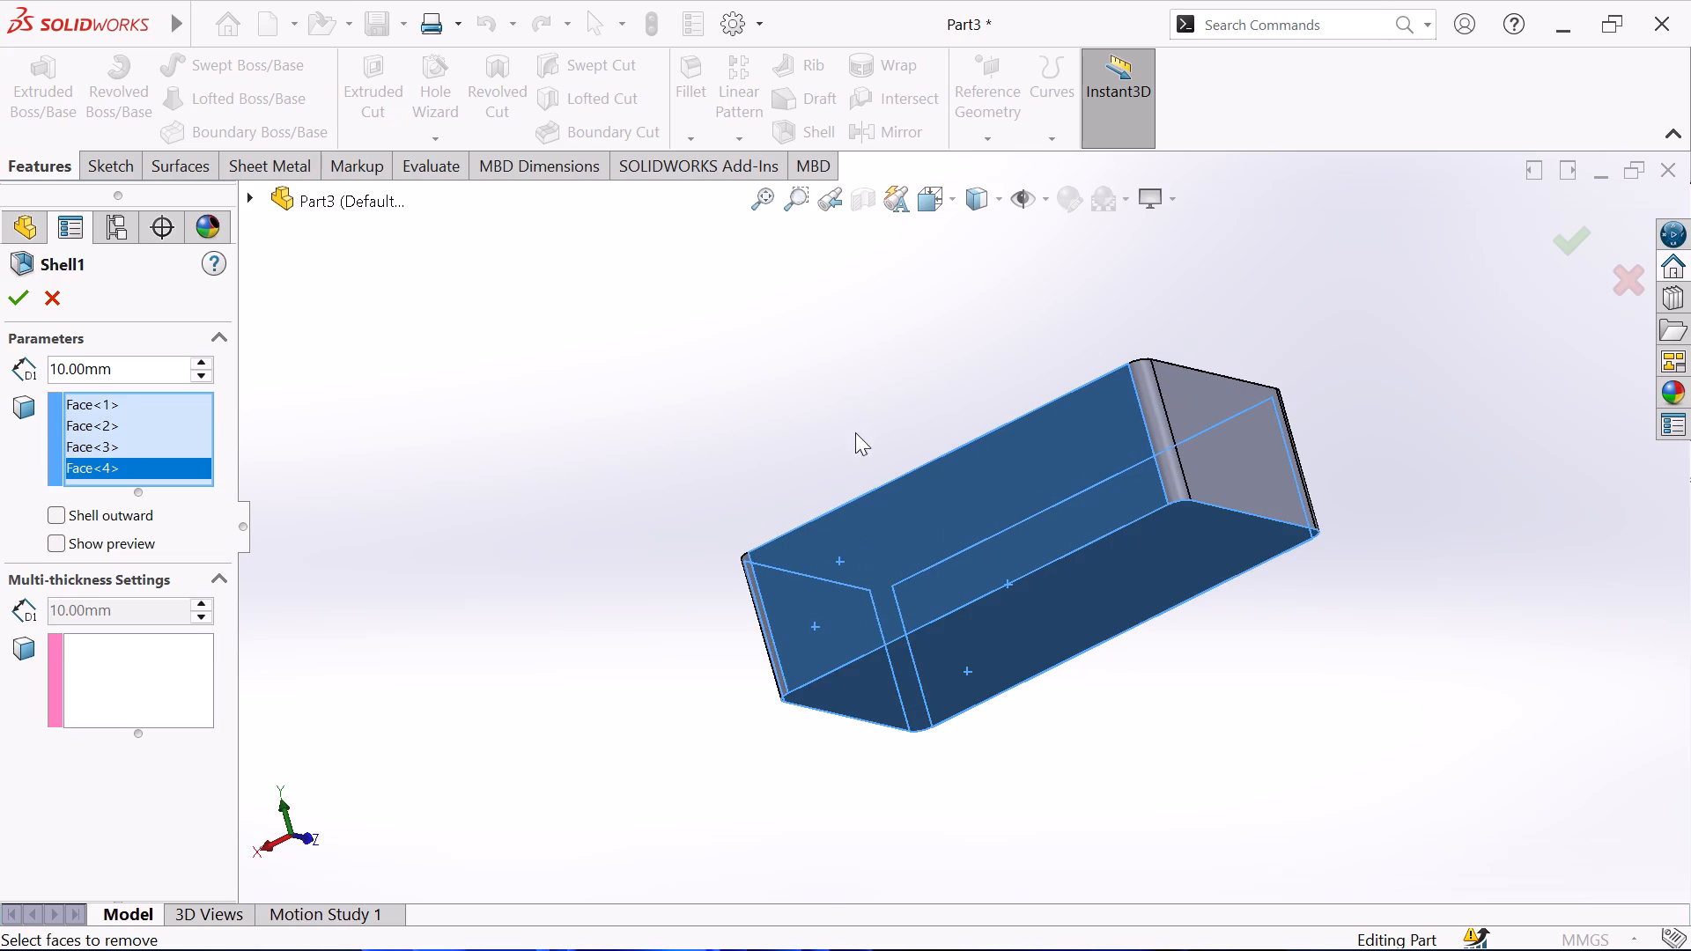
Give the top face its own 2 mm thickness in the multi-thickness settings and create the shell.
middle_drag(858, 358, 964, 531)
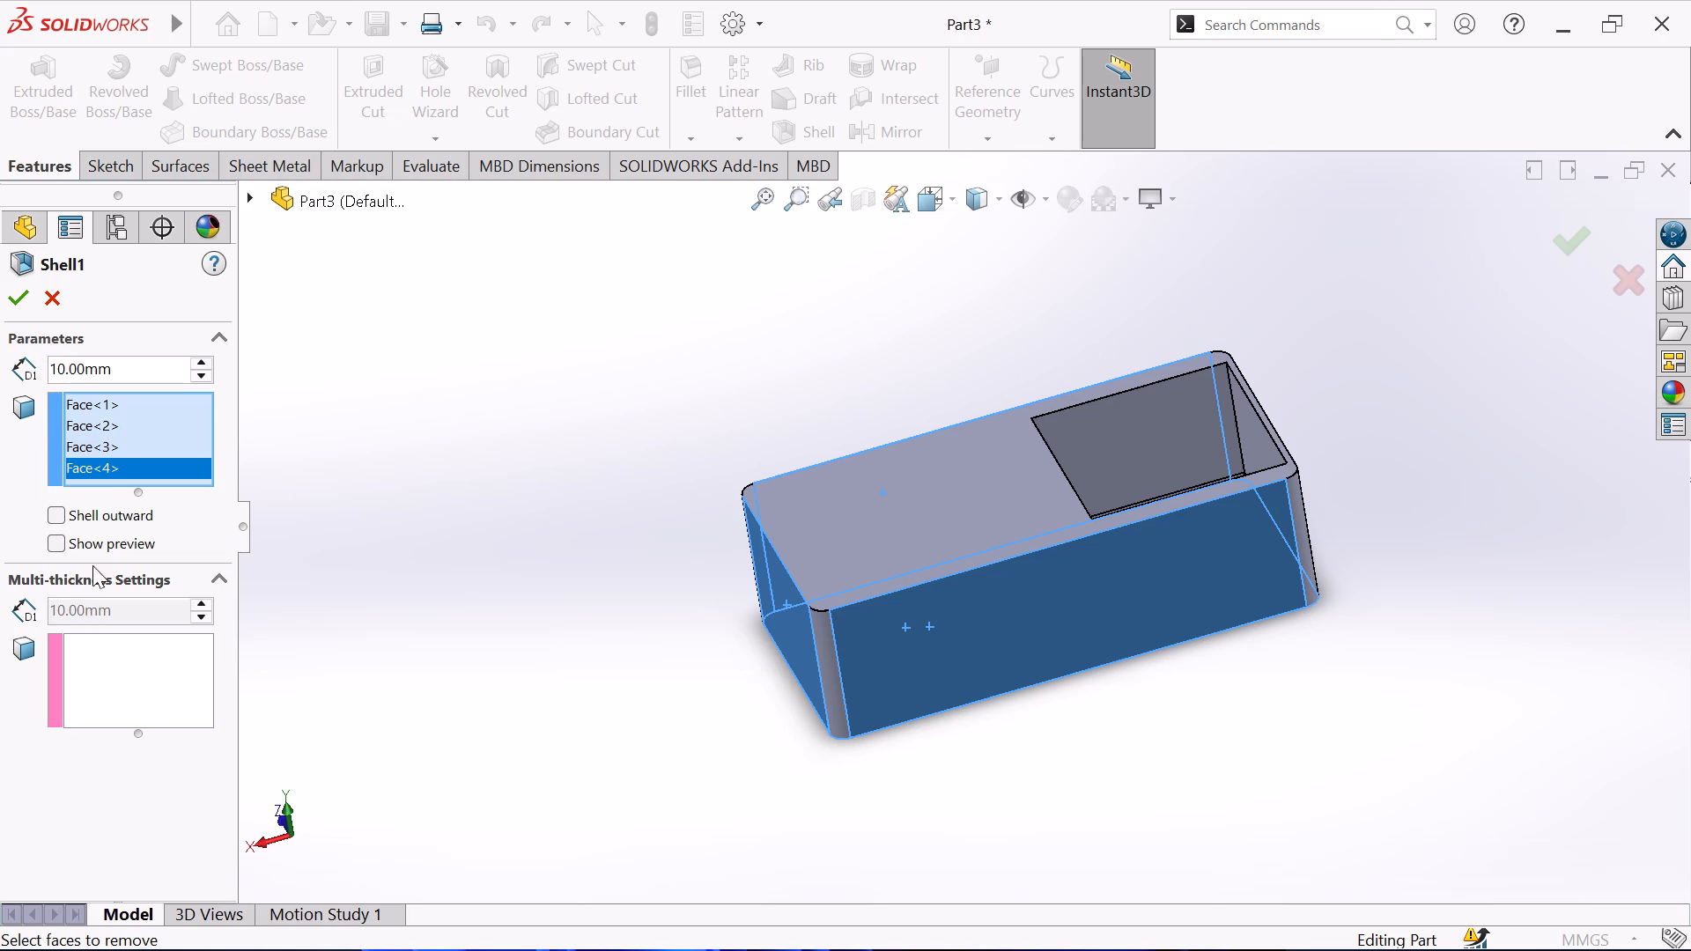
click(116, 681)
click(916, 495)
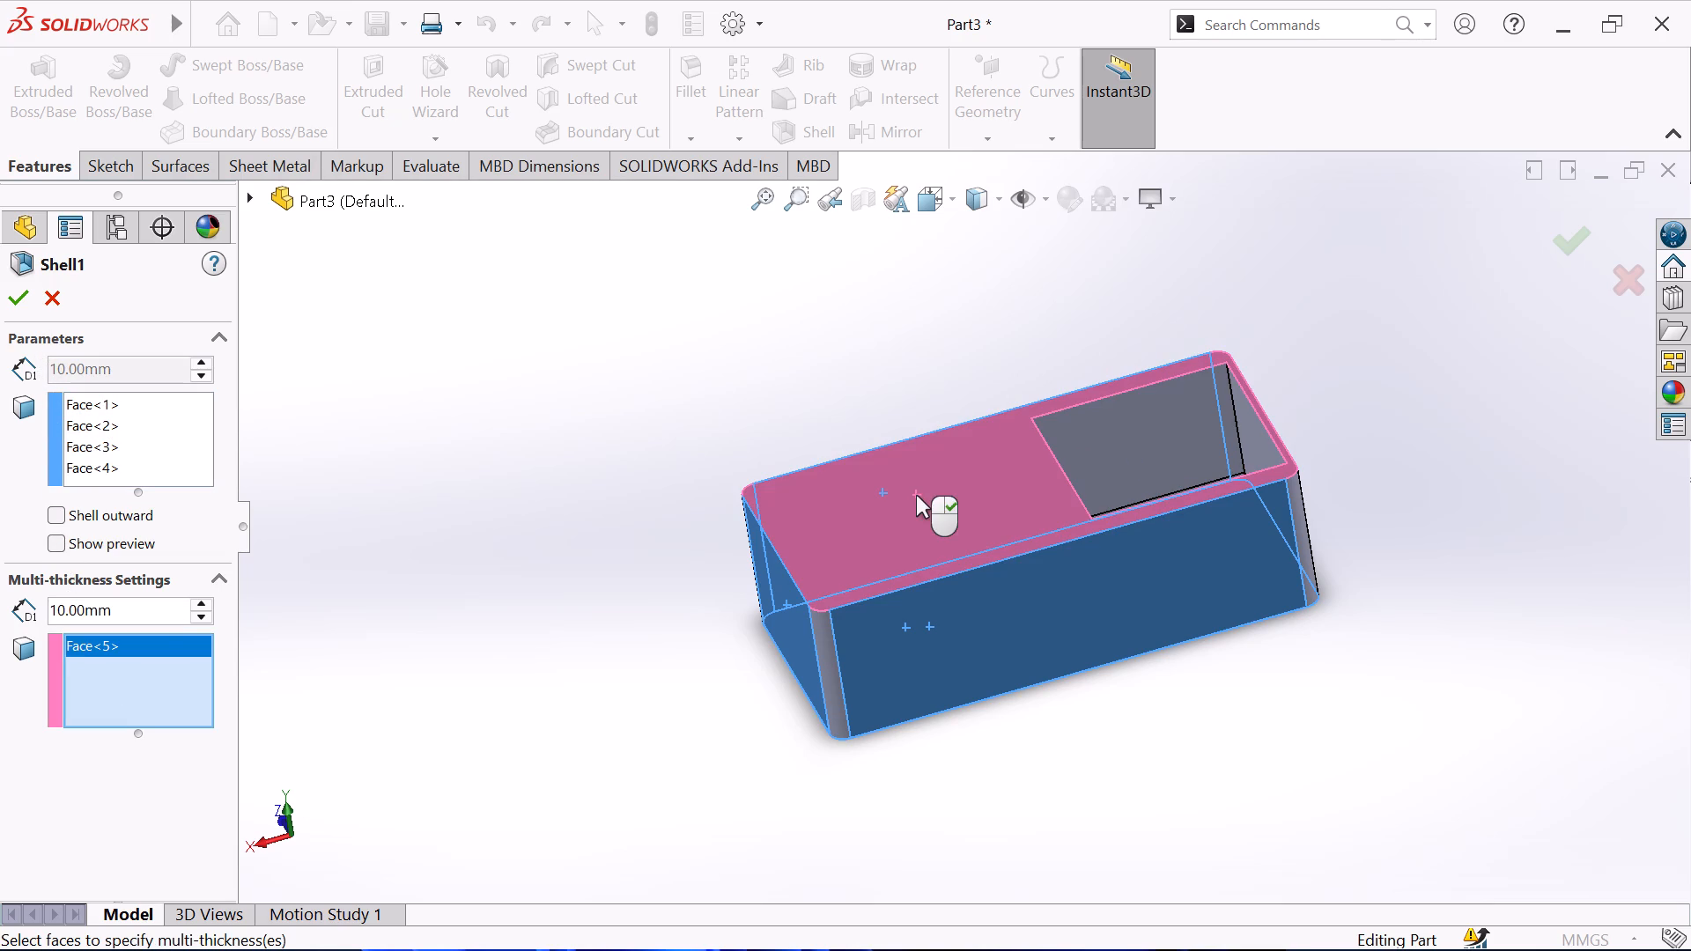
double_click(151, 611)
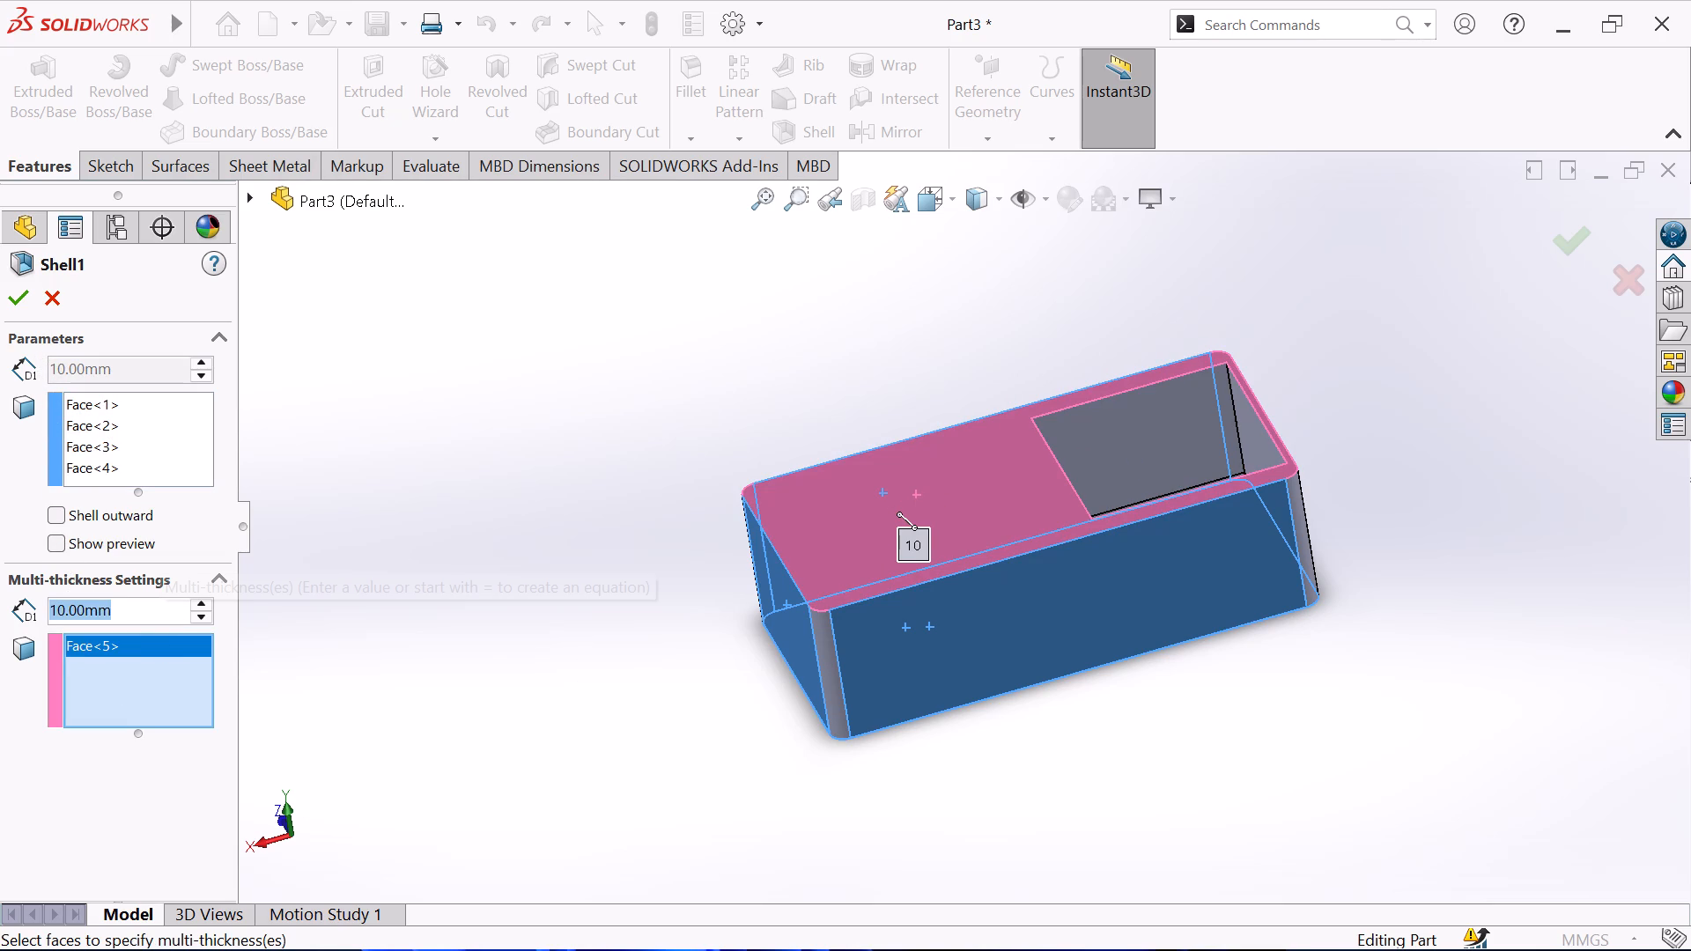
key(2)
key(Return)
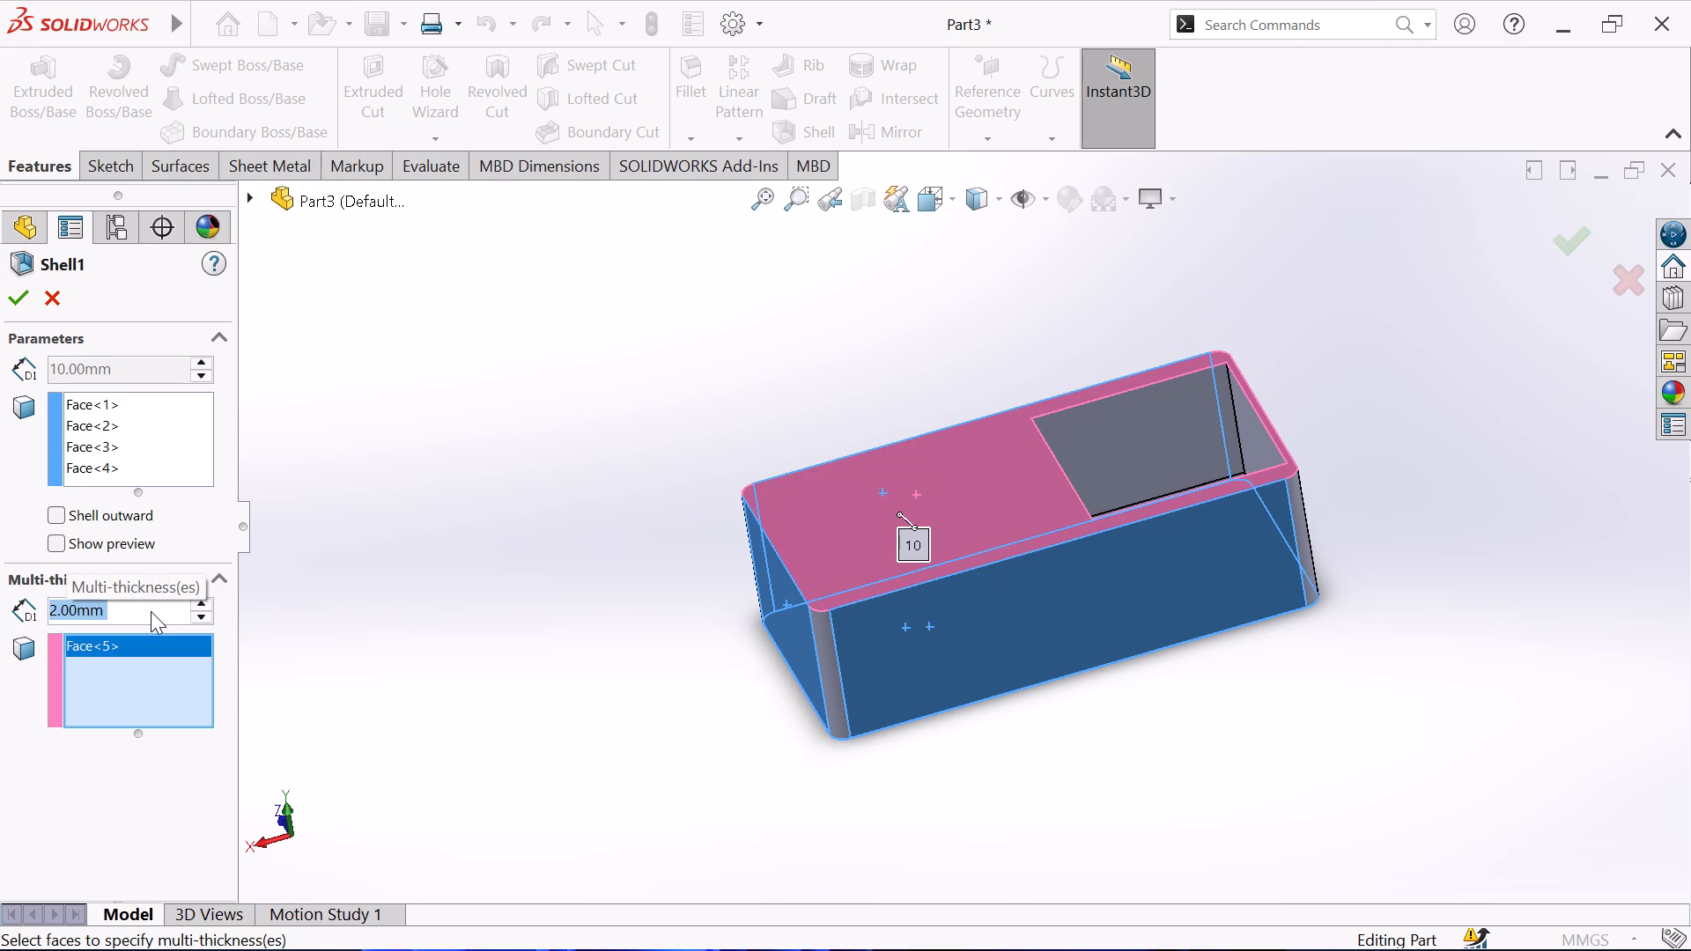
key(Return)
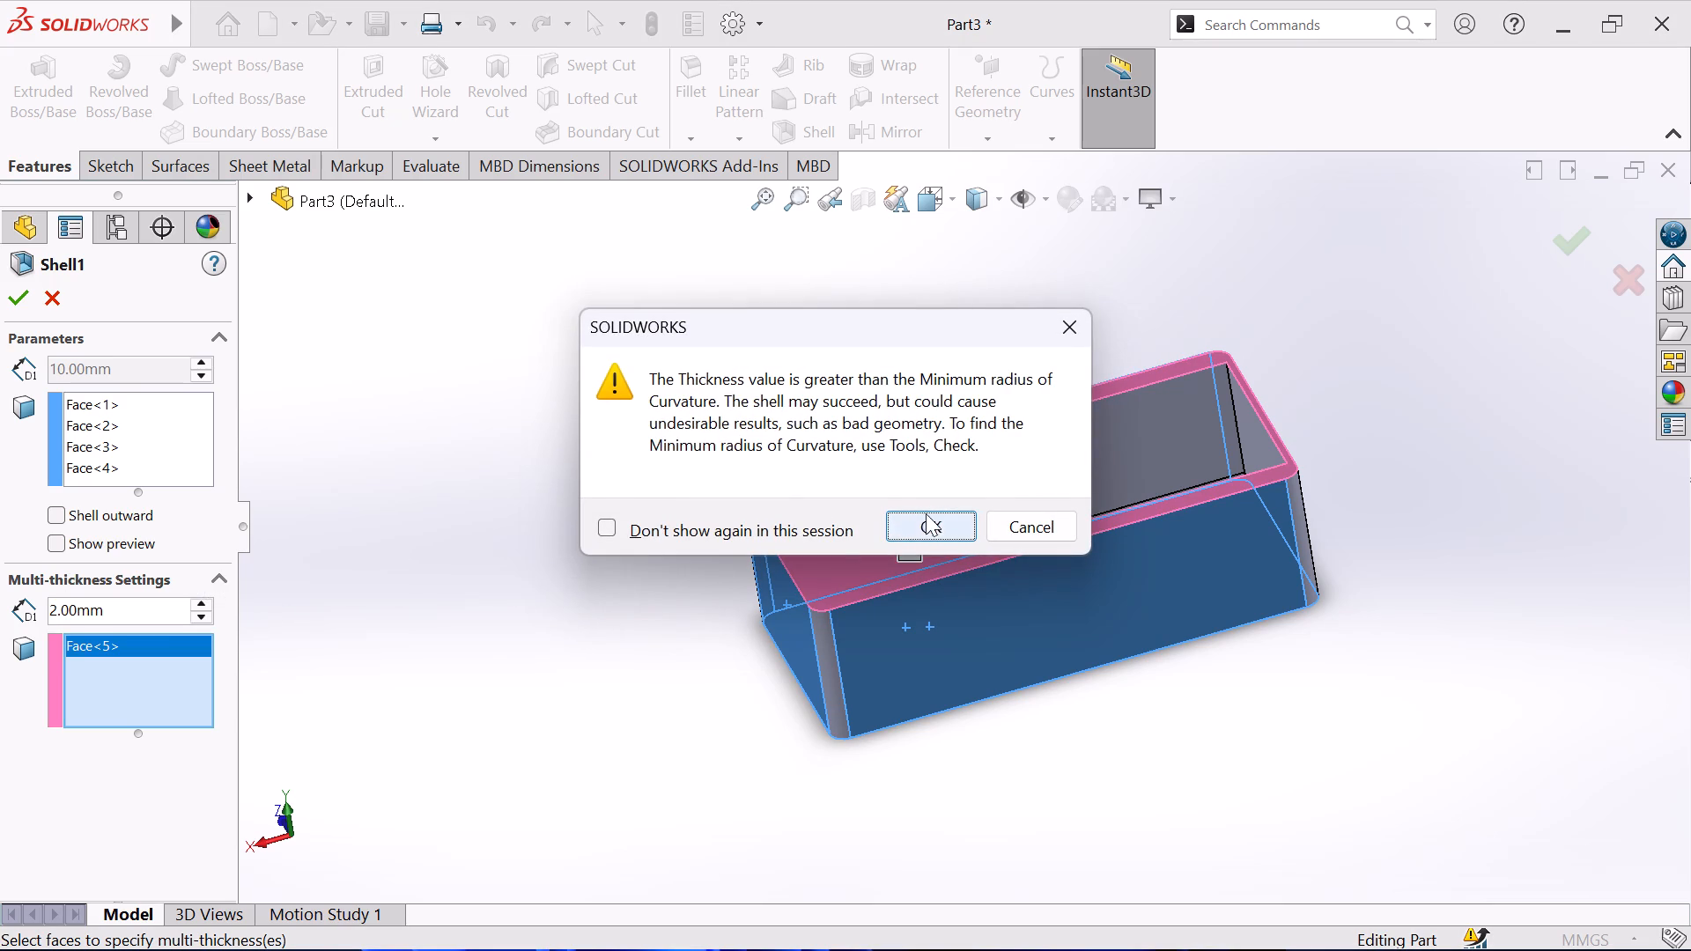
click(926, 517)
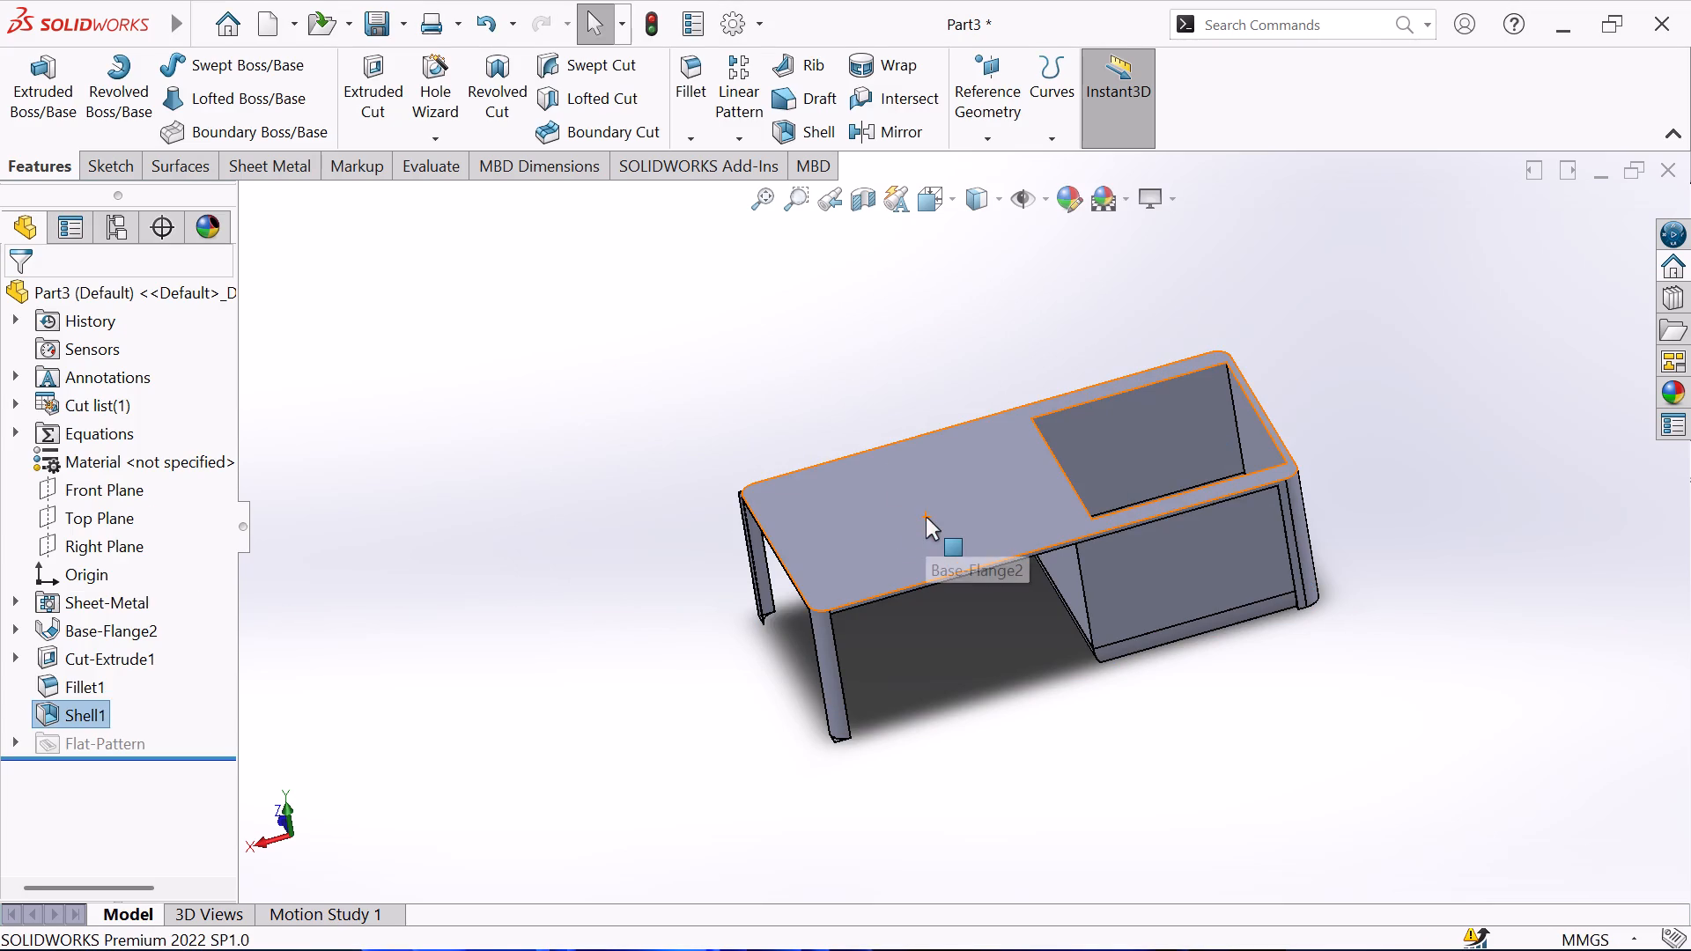
Examine the shelled part from below and all sides, checking the corner legs, the pocket walls and the underside.
middle_drag(592, 476, 813, 416)
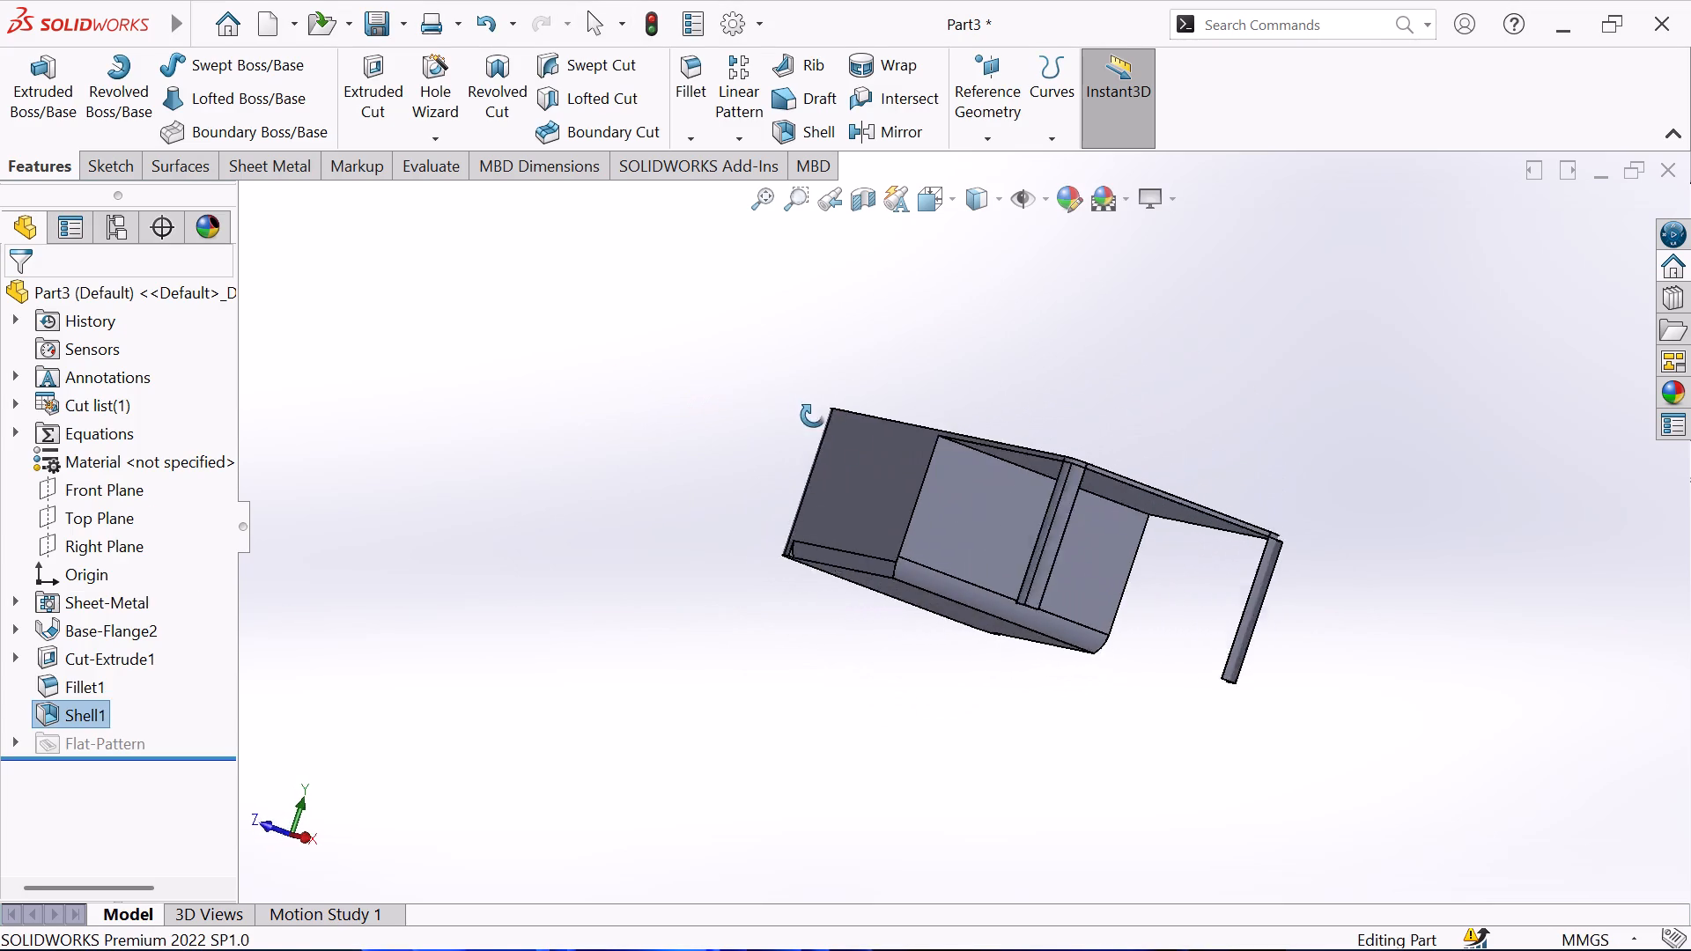
middle_drag(813, 416, 940, 470)
scroll(1008, 571, down, 2)
middle_drag(1112, 550, 1097, 519)
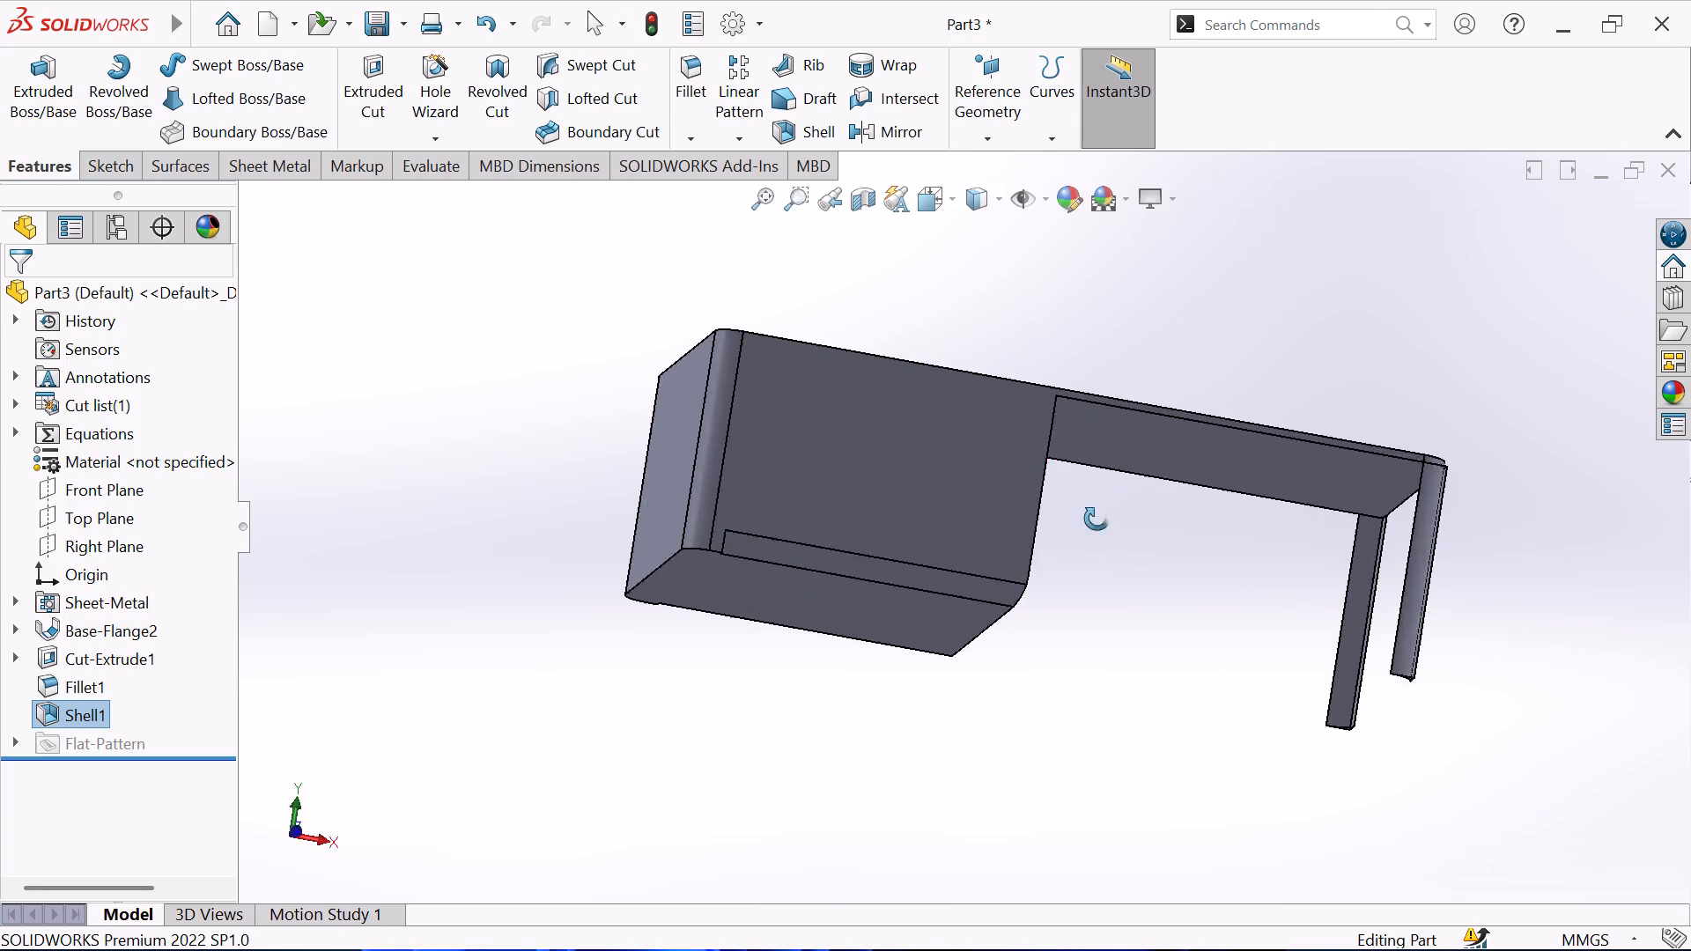
middle_drag(1097, 519, 921, 386)
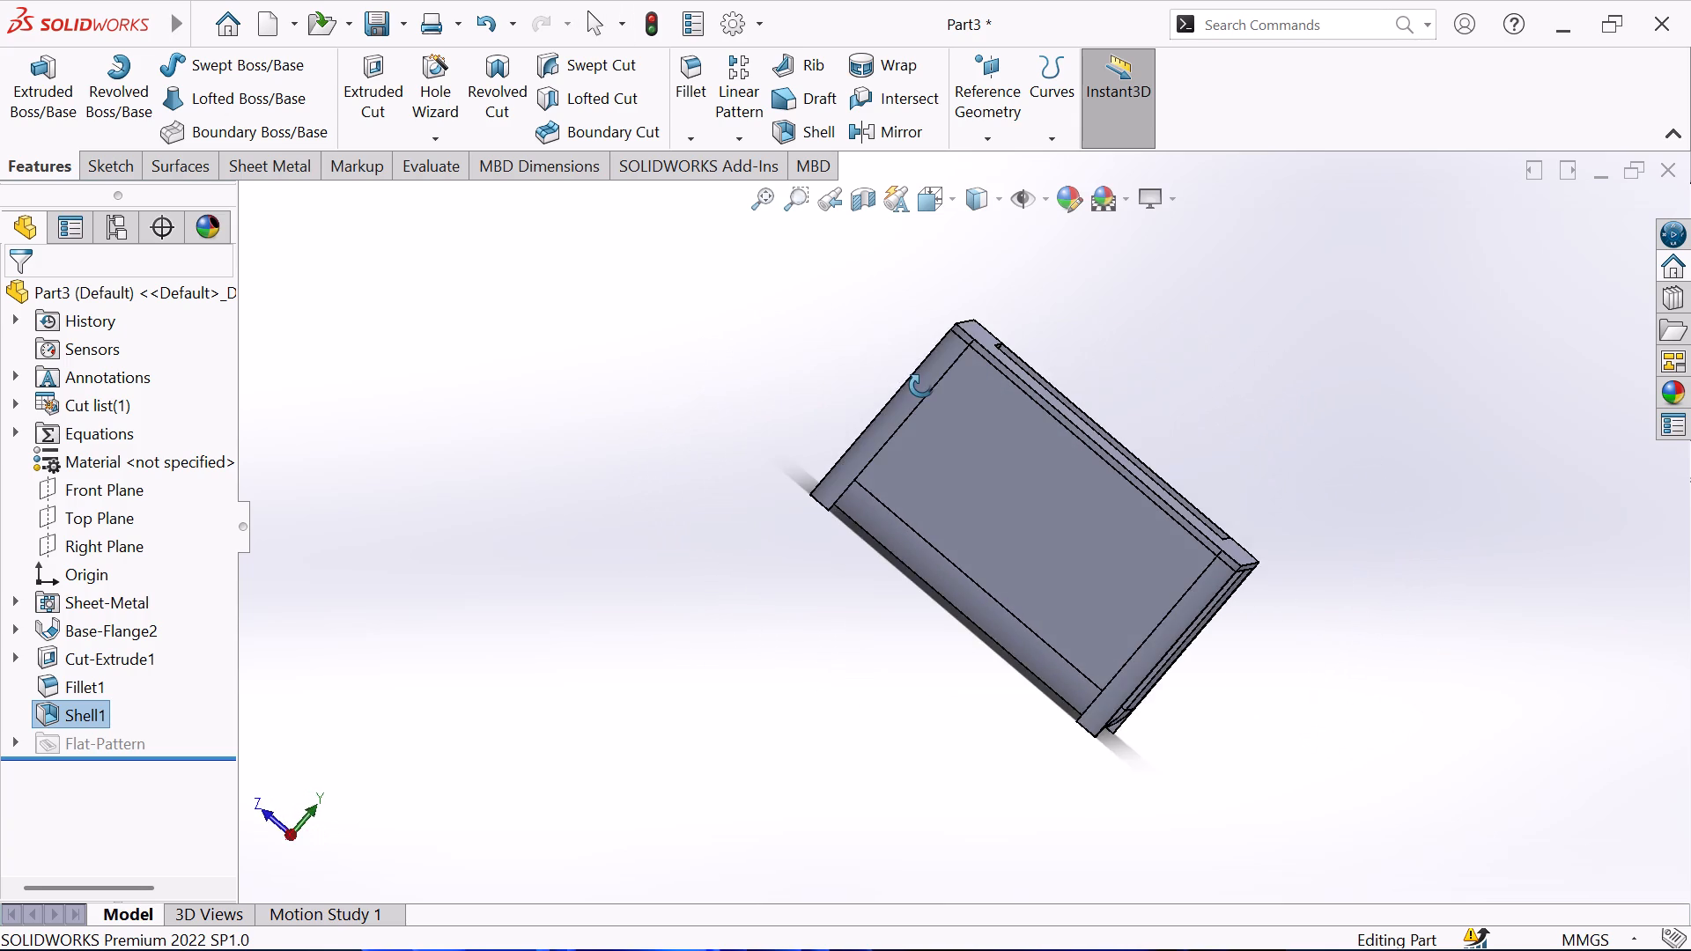
middle_drag(921, 386, 955, 468)
scroll(740, 433, down, 1)
middle_drag(721, 418, 805, 394)
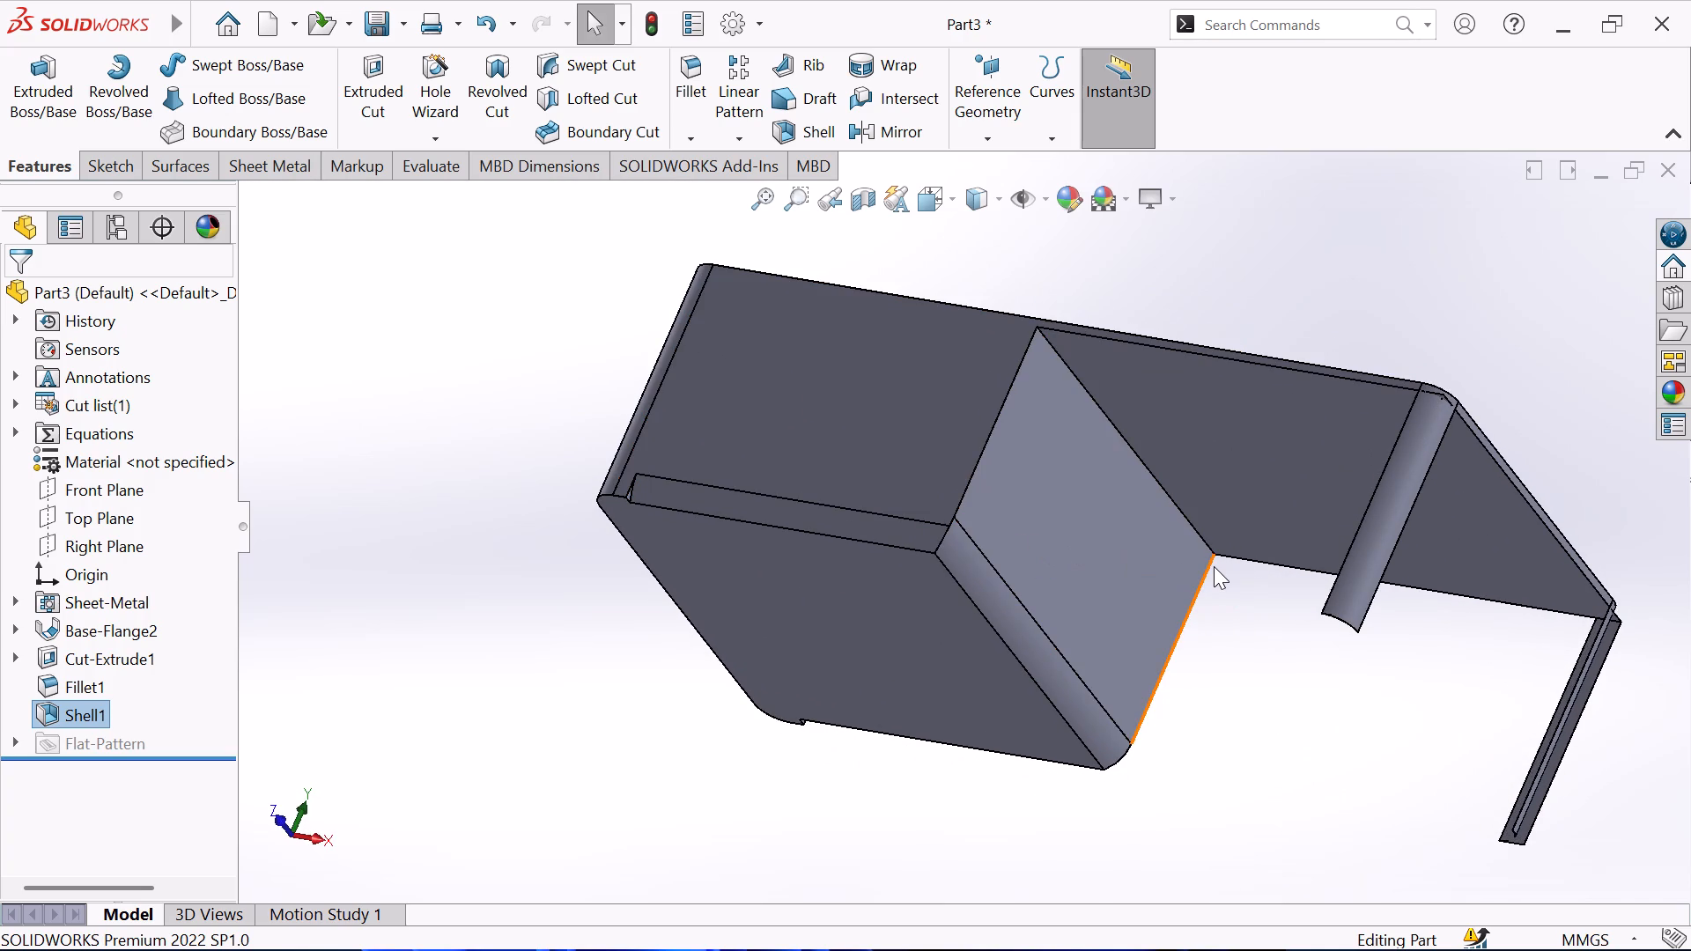
middle_drag(1175, 577, 763, 646)
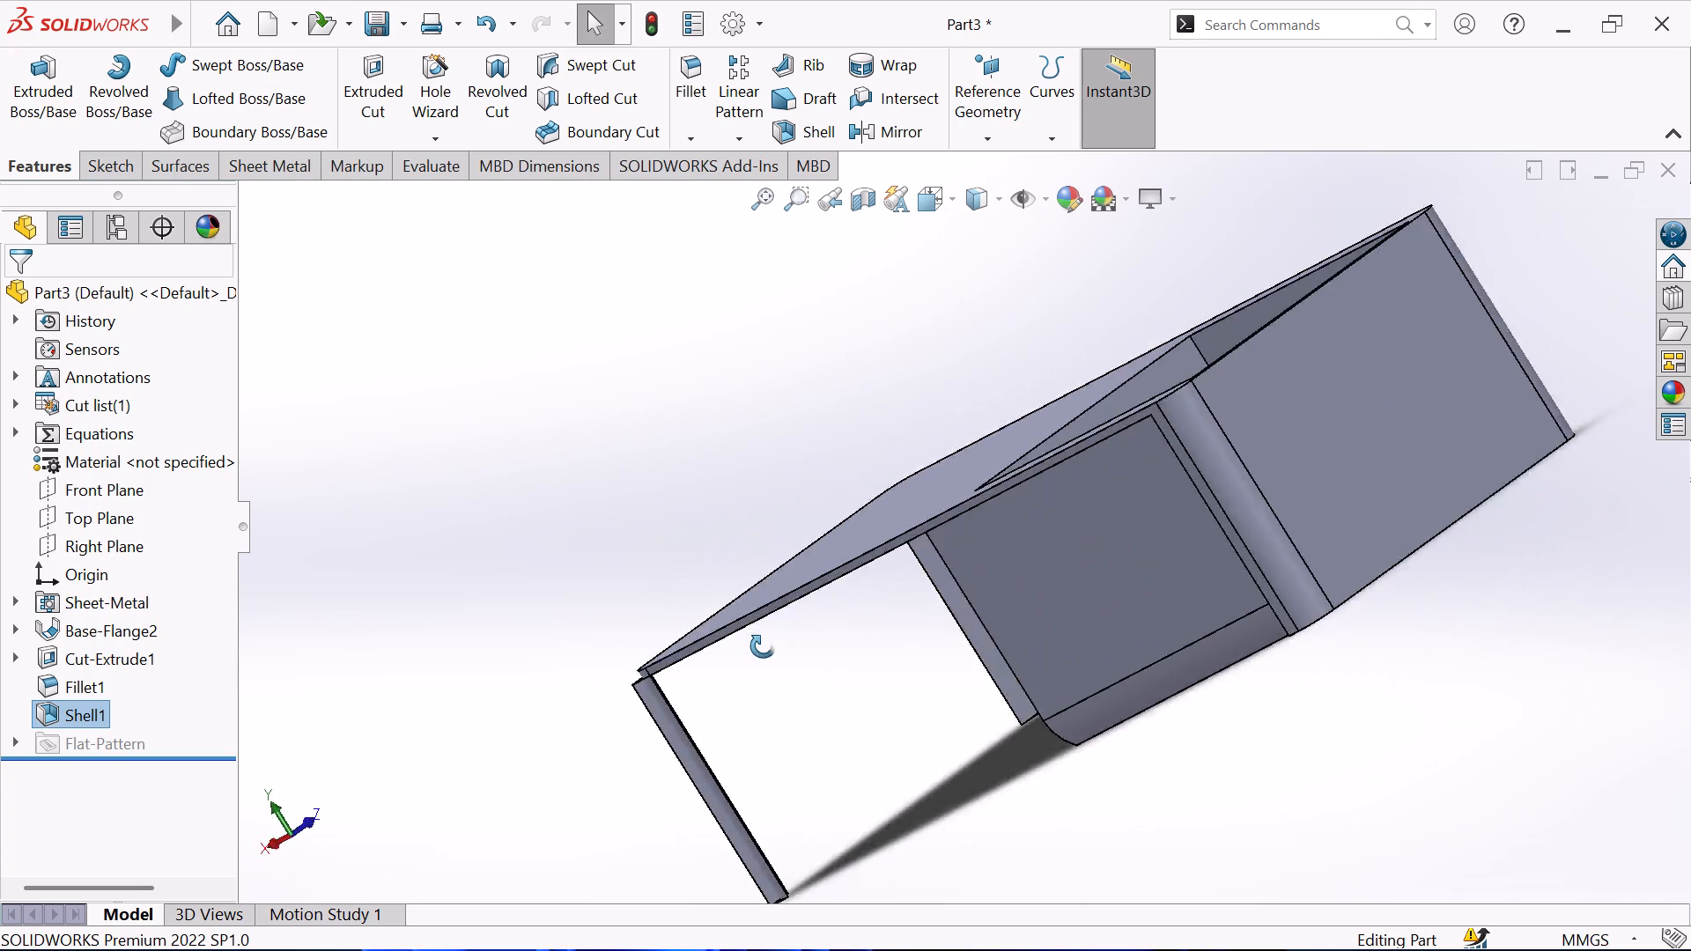
middle_drag(763, 646, 351, 733)
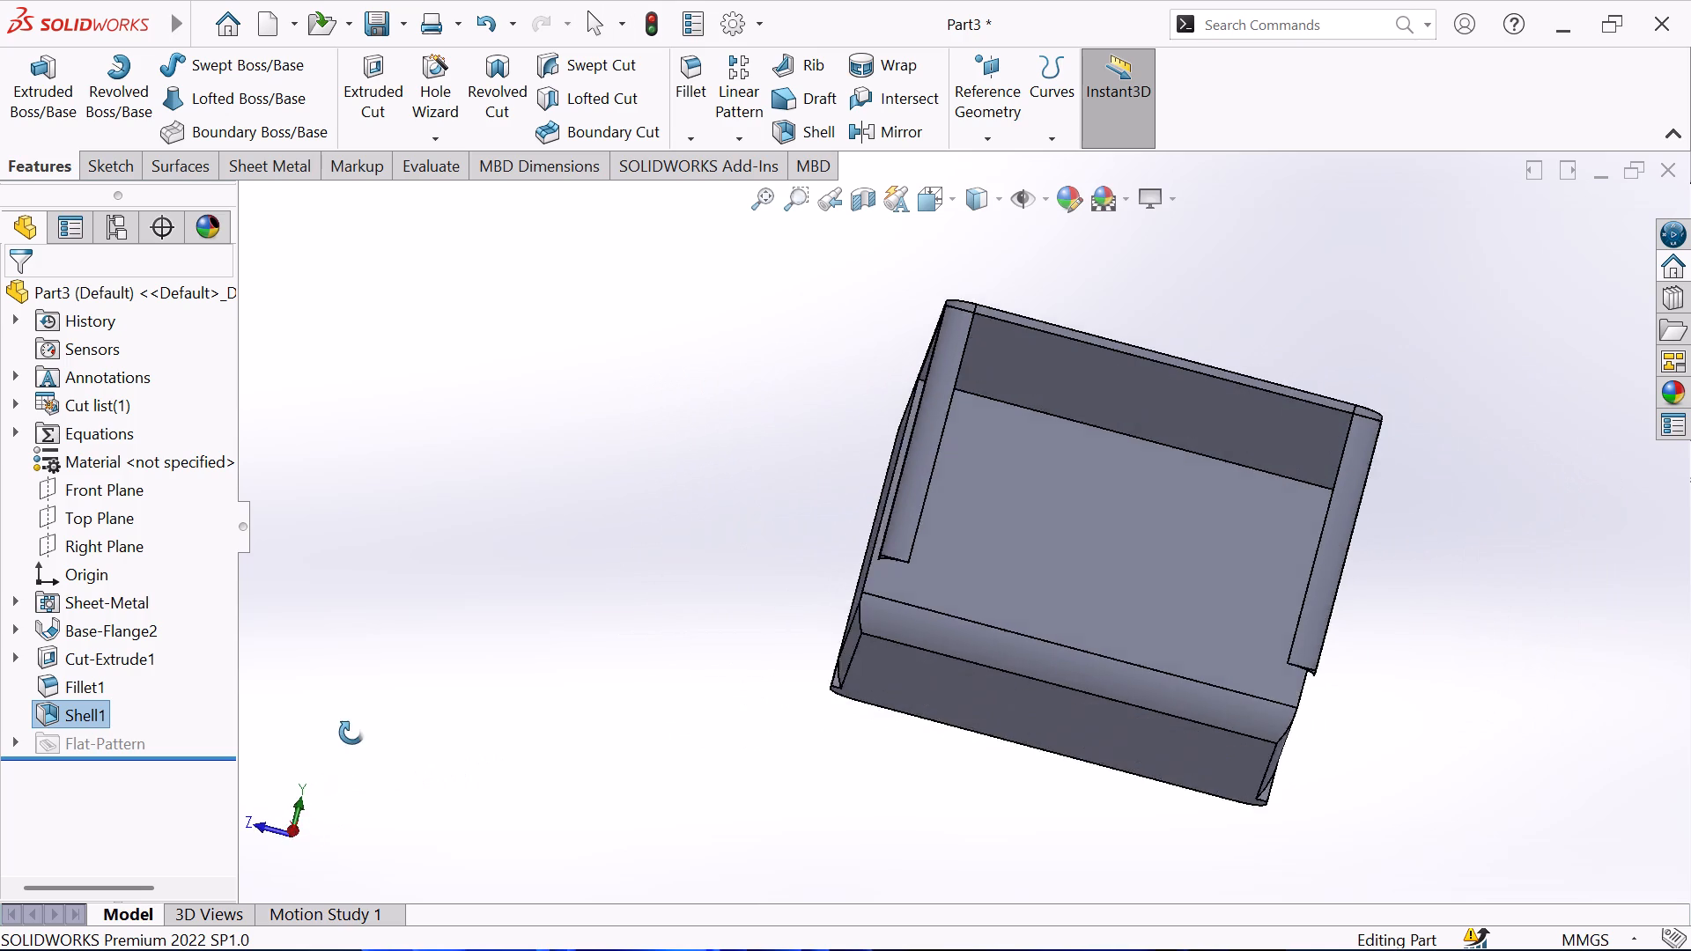
middle_drag(351, 733, 434, 743)
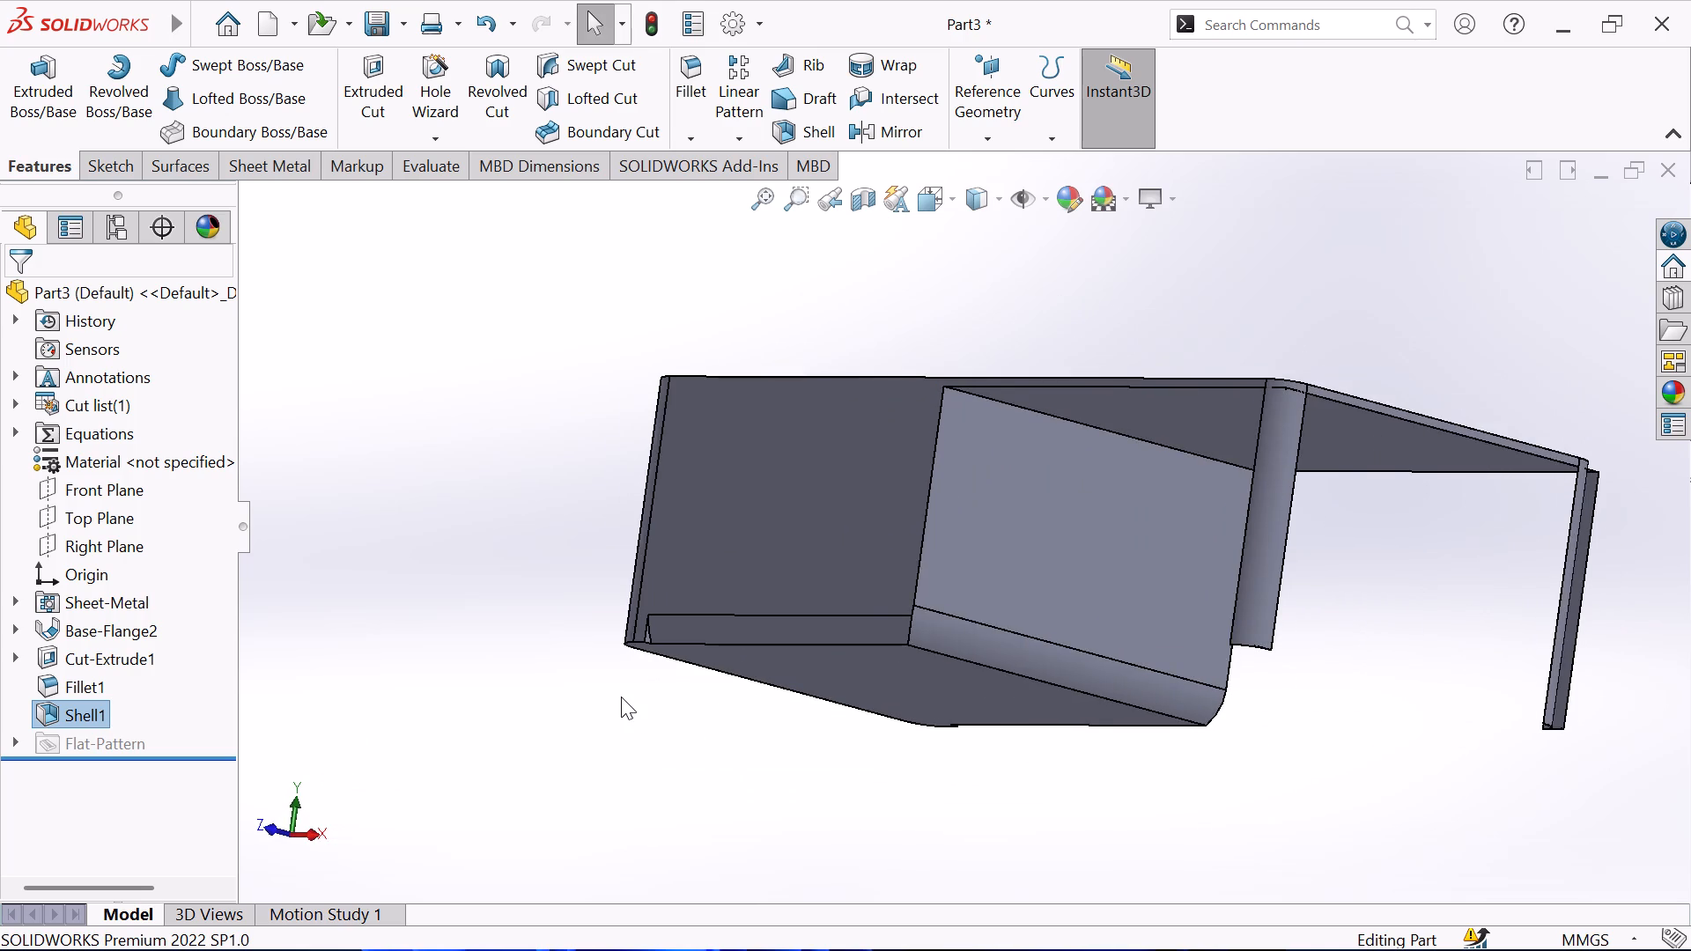
scroll(621, 697, down, 1)
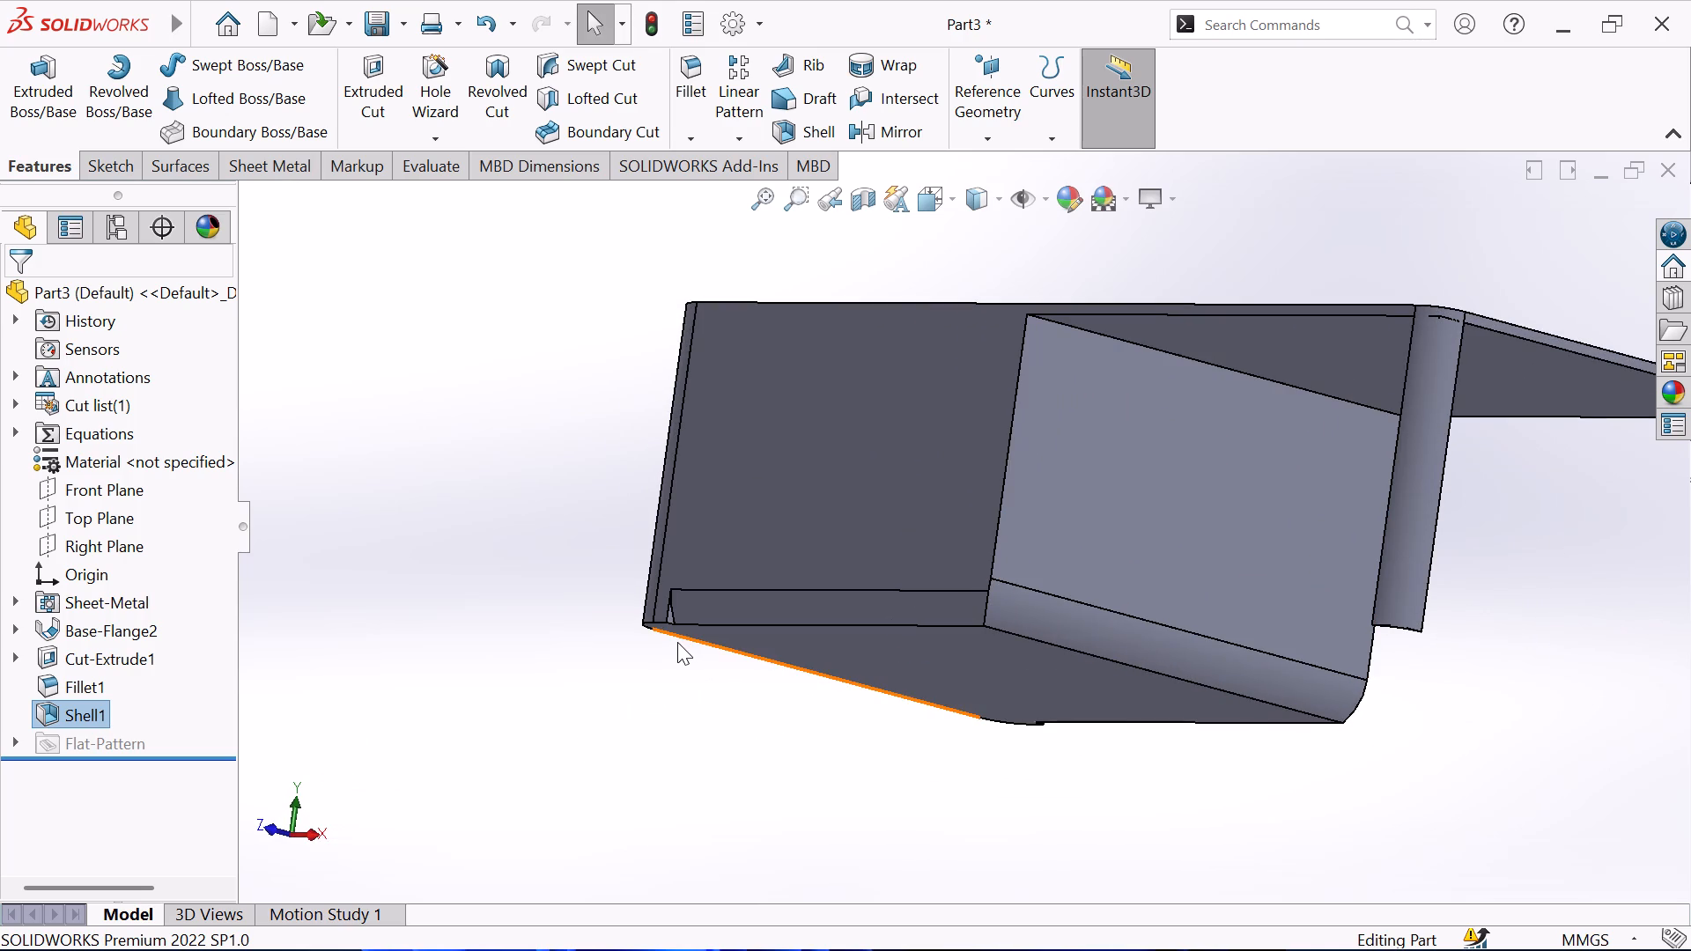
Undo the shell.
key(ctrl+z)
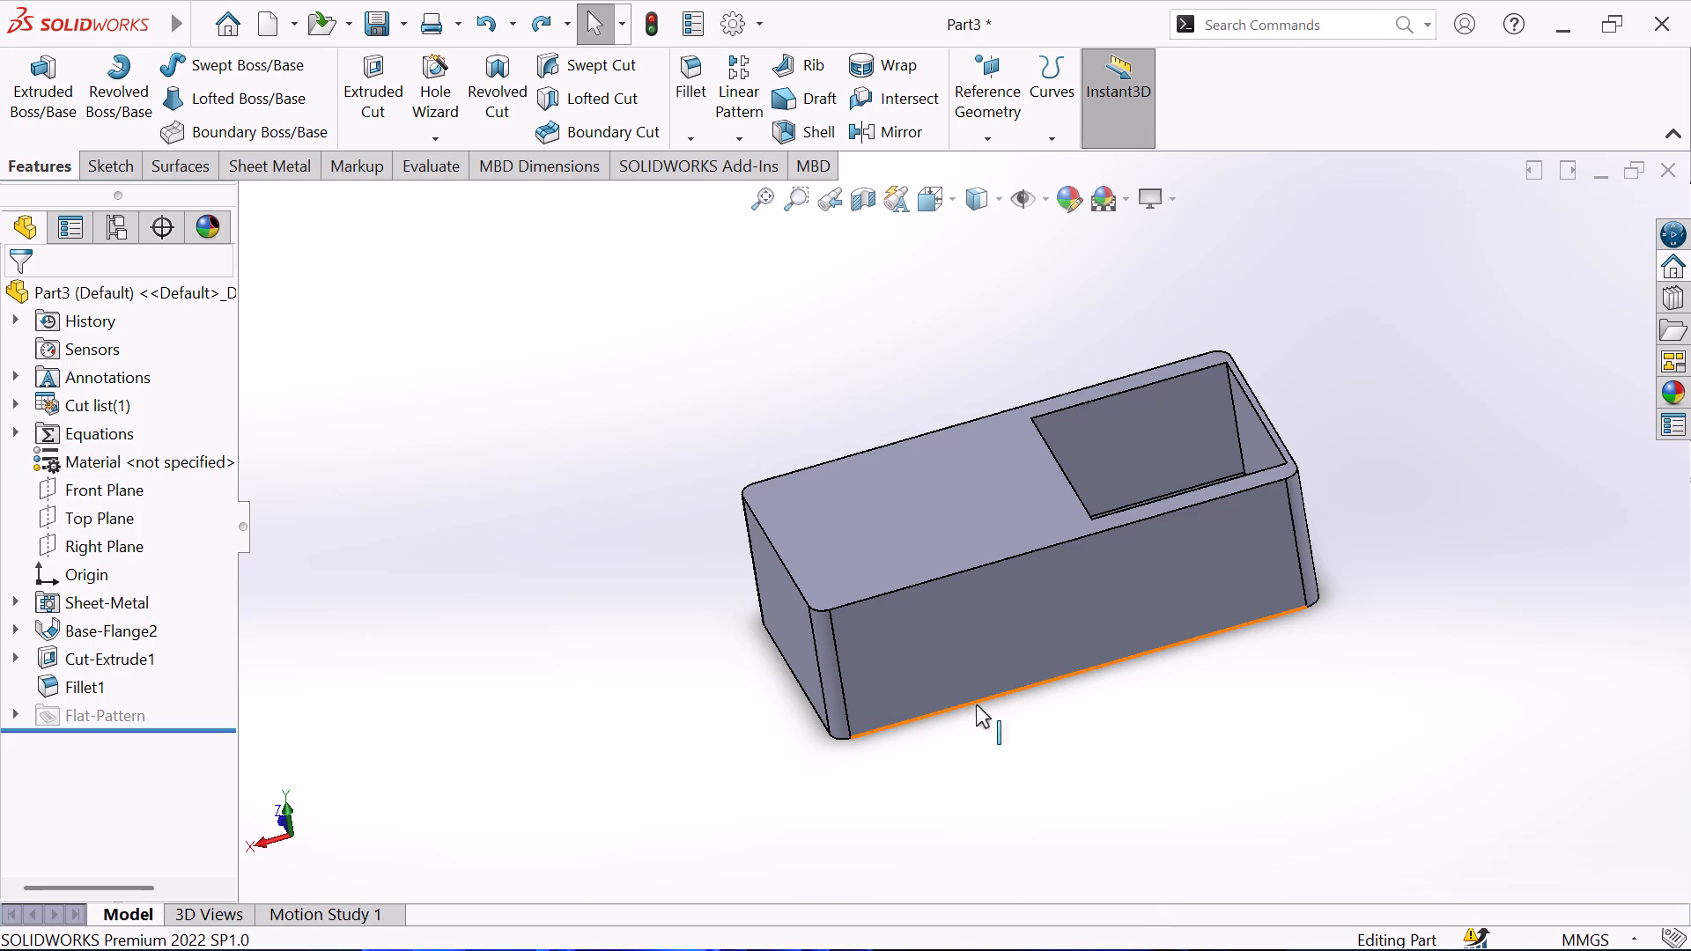
Start a Shell removing the two long sides, the short end away from the pocket, its two rounded corners and the bottom face.
click(785, 129)
middle_drag(547, 566, 796, 643)
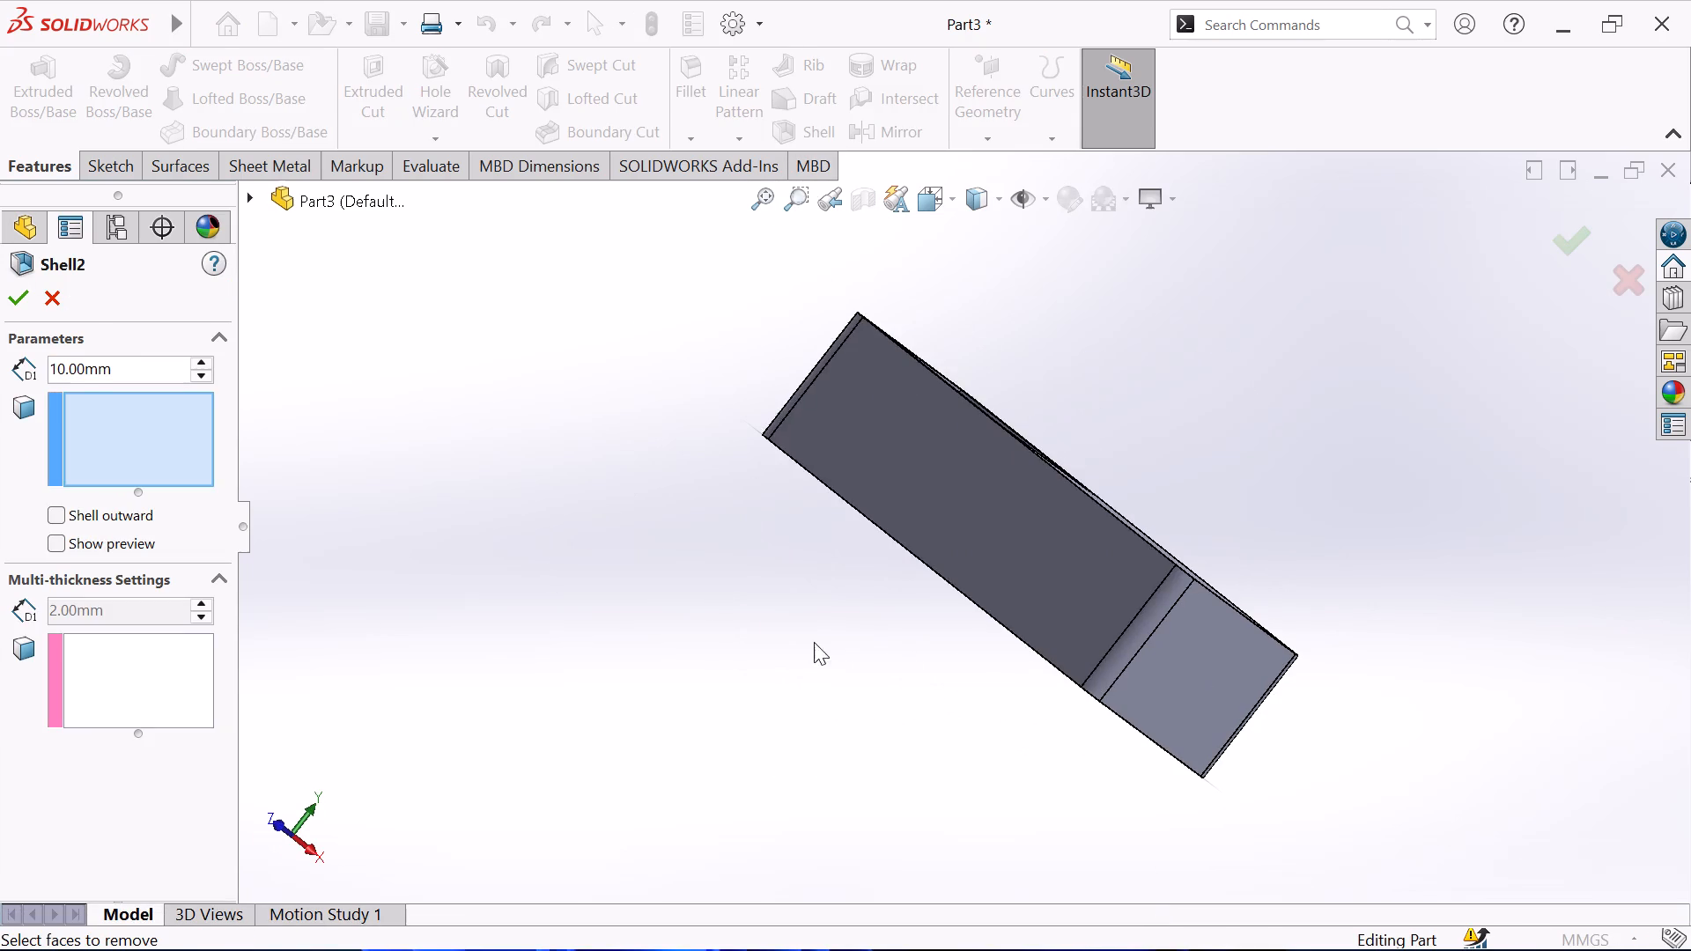
click(1045, 541)
middle_drag(787, 582, 602, 579)
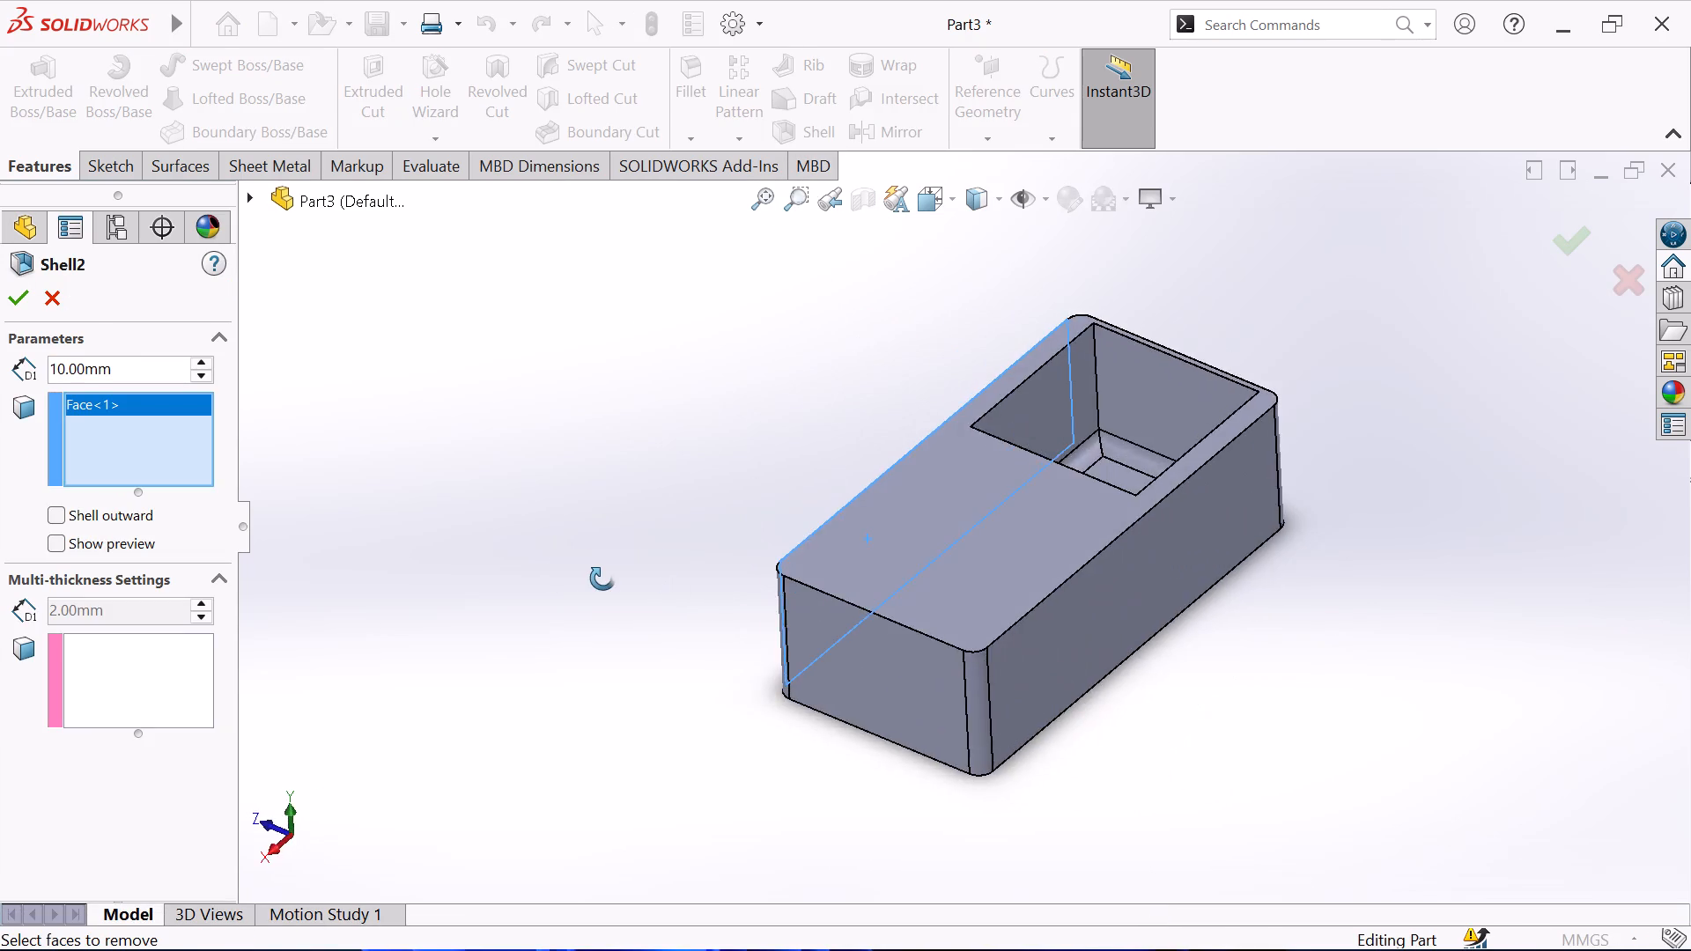
middle_drag(602, 579, 607, 510)
click(896, 645)
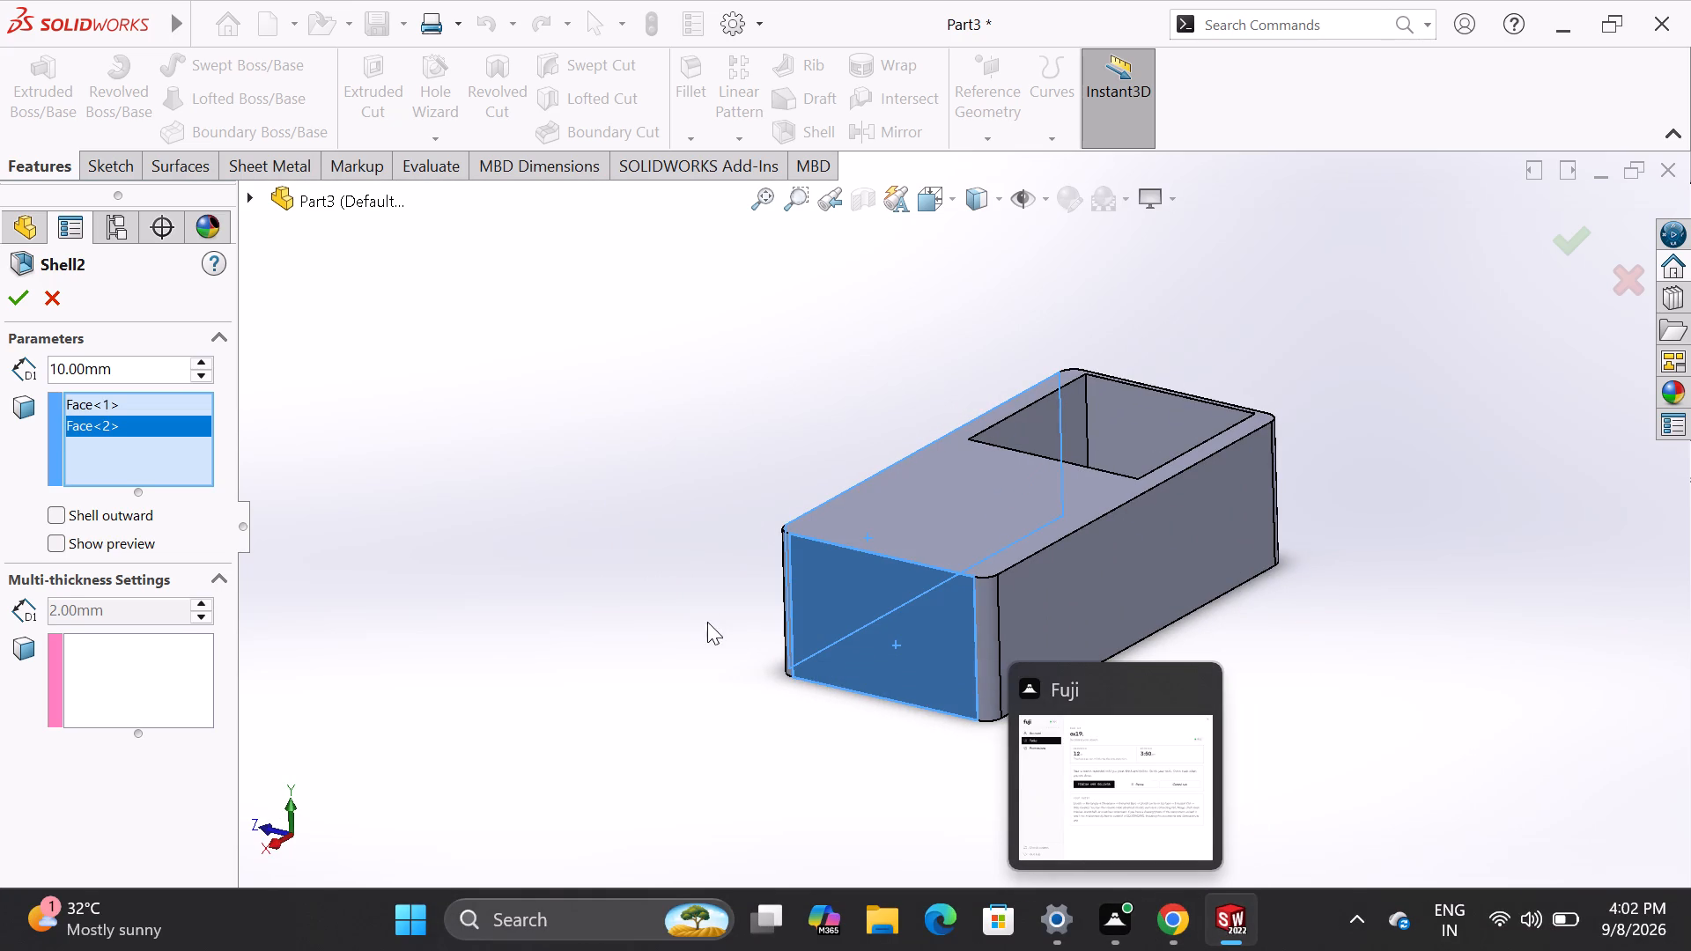
click(1098, 593)
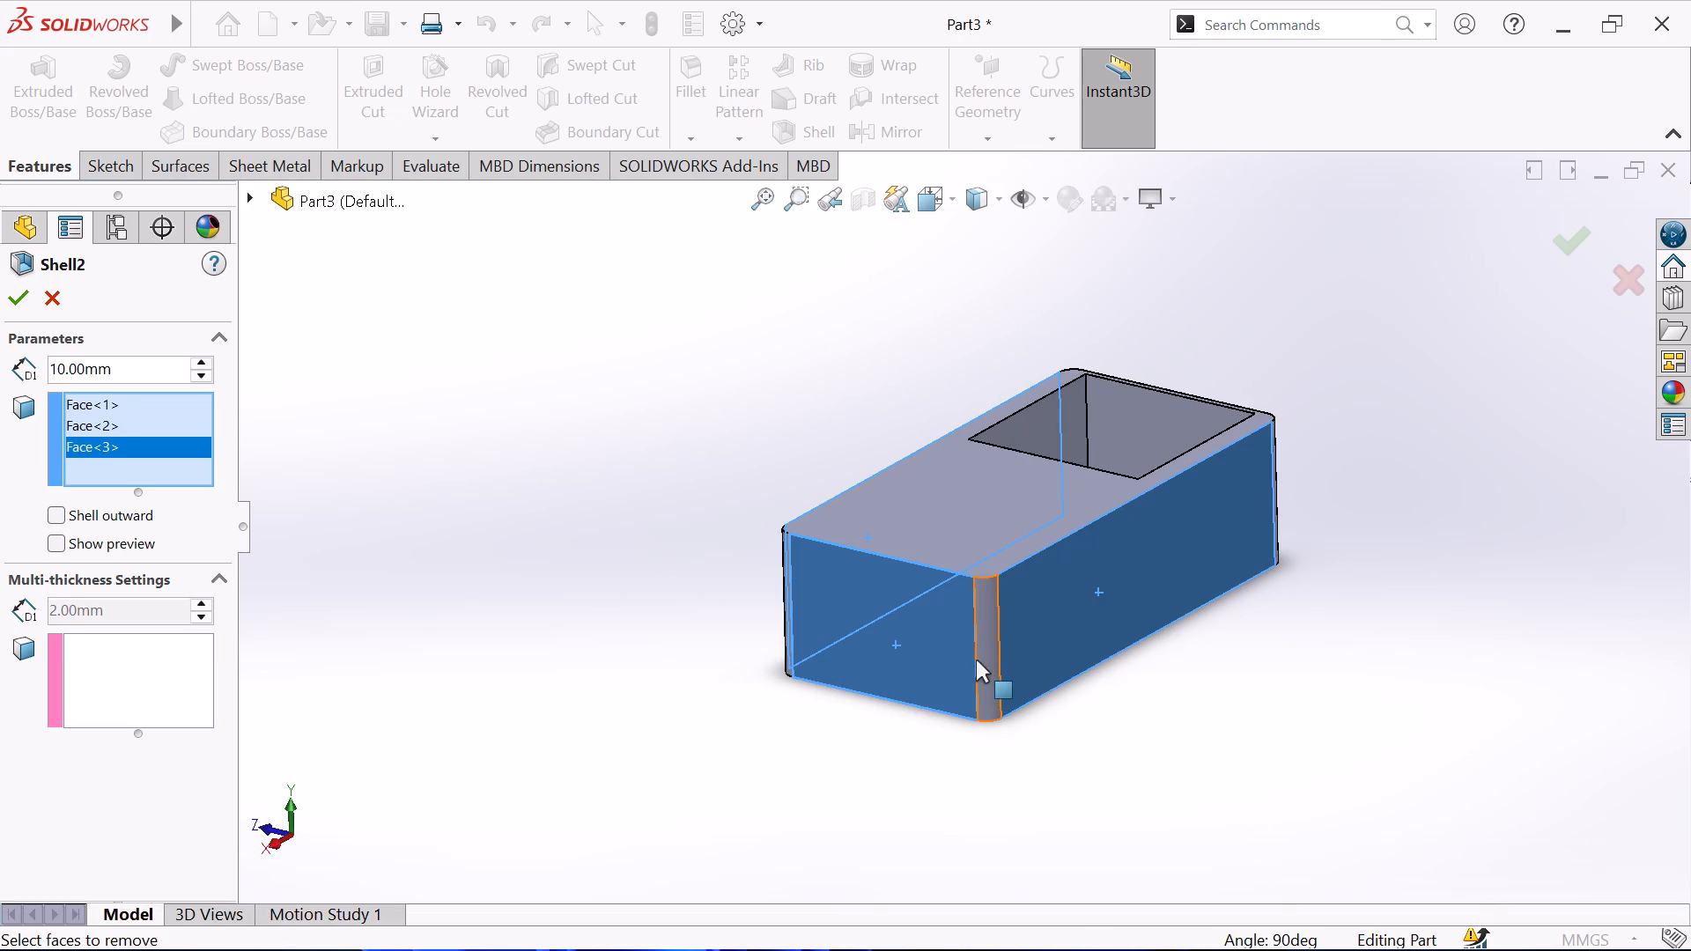
scroll(975, 660, down, 1)
click(997, 647)
middle_drag(625, 486, 757, 531)
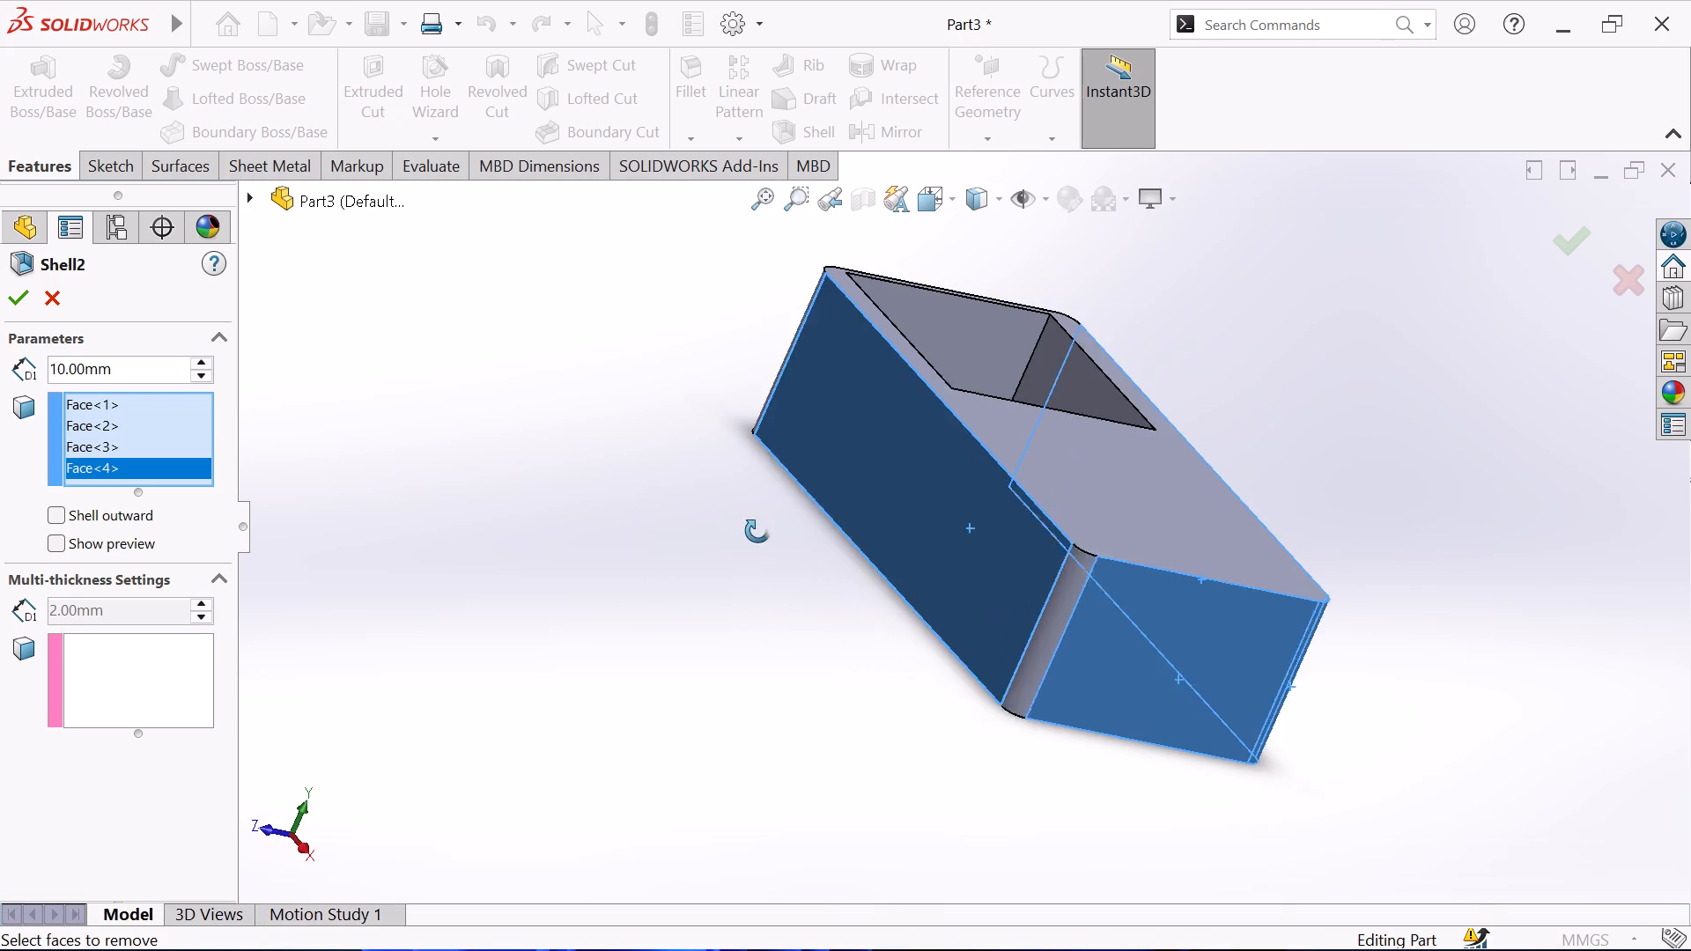
middle_drag(757, 531, 762, 534)
click(1084, 623)
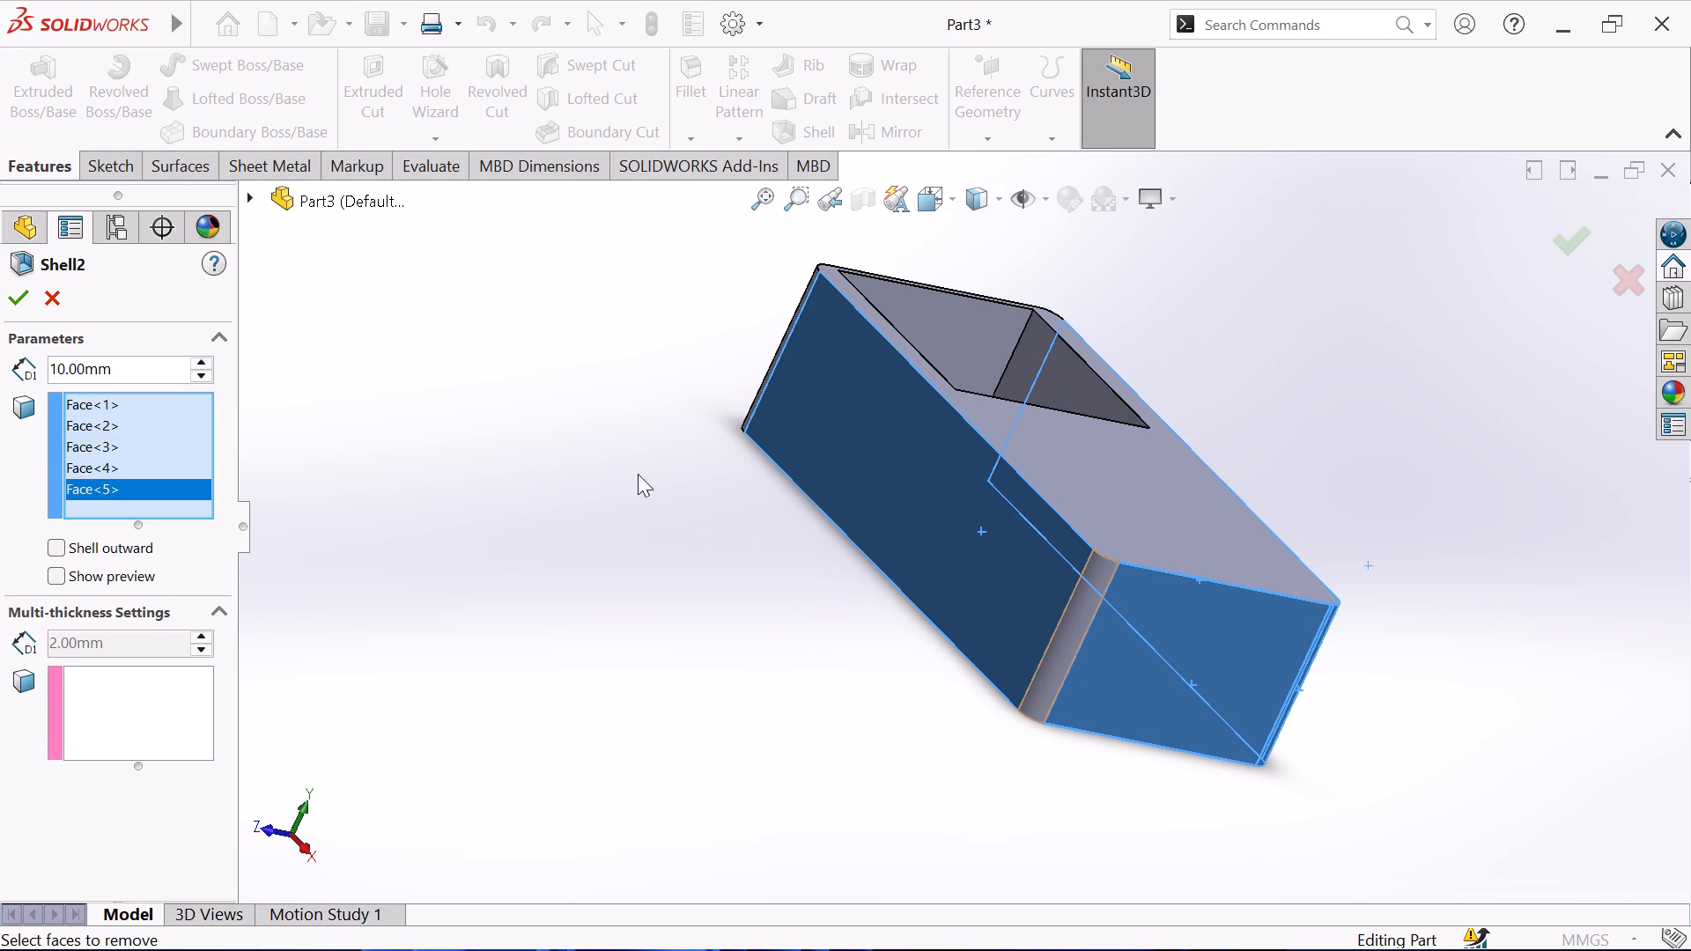
middle_drag(610, 455, 773, 579)
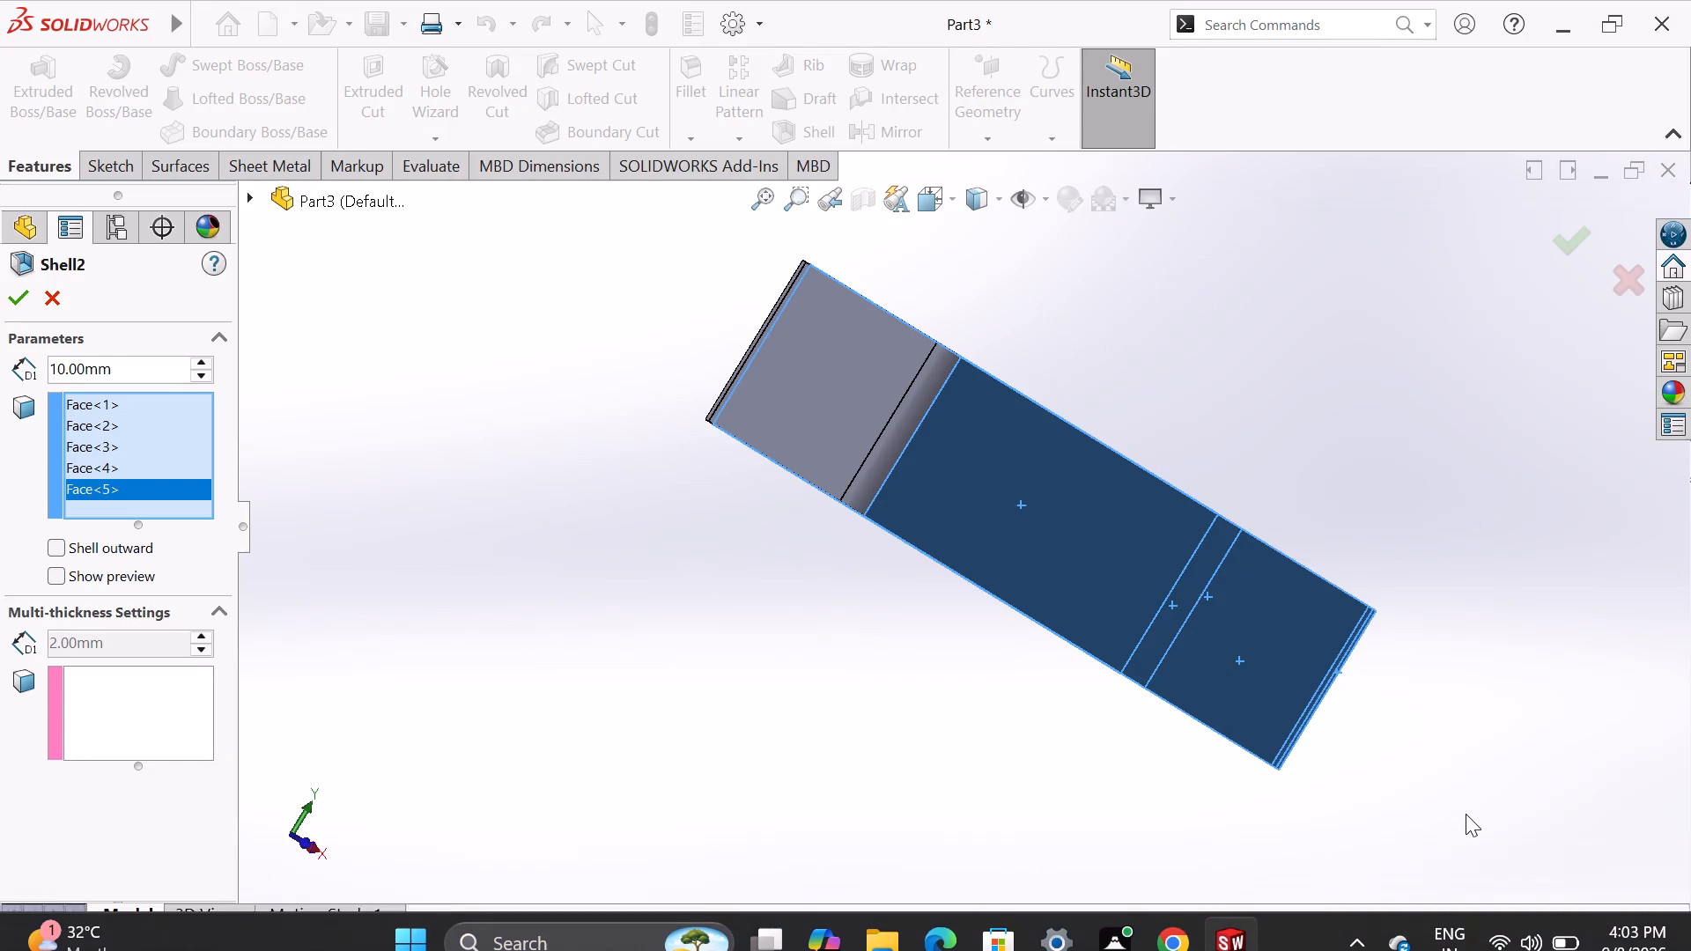
middle_drag(1394, 581, 1388, 581)
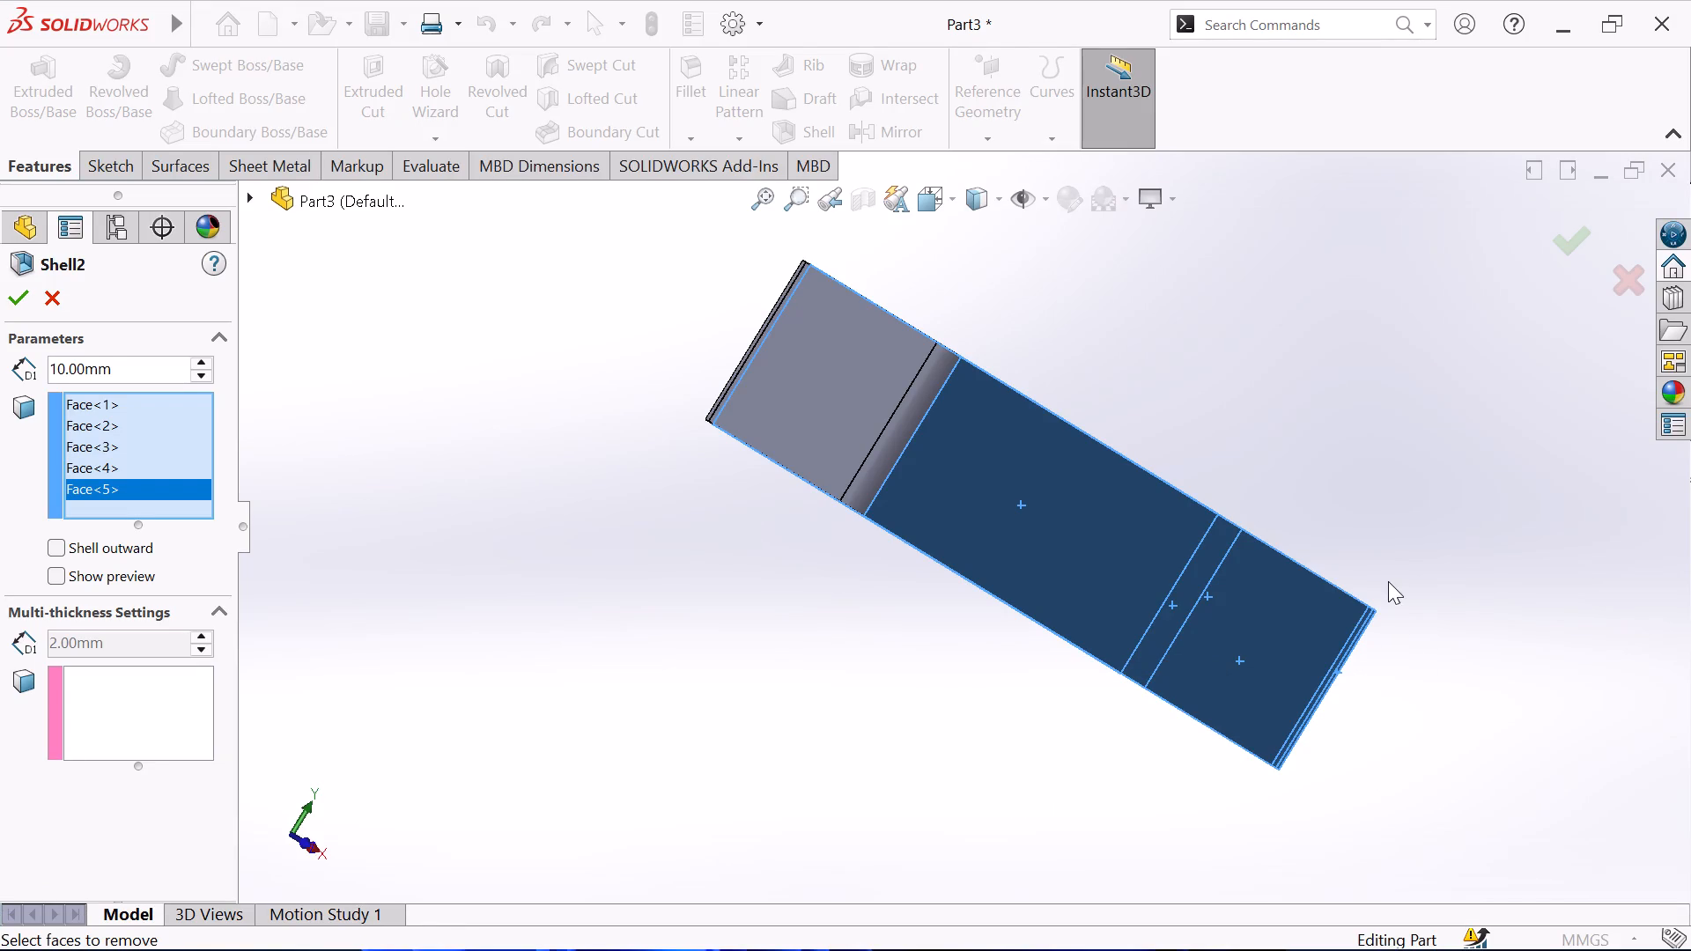
middle_drag(1388, 581, 906, 750)
click(984, 670)
middle_drag(720, 370, 897, 466)
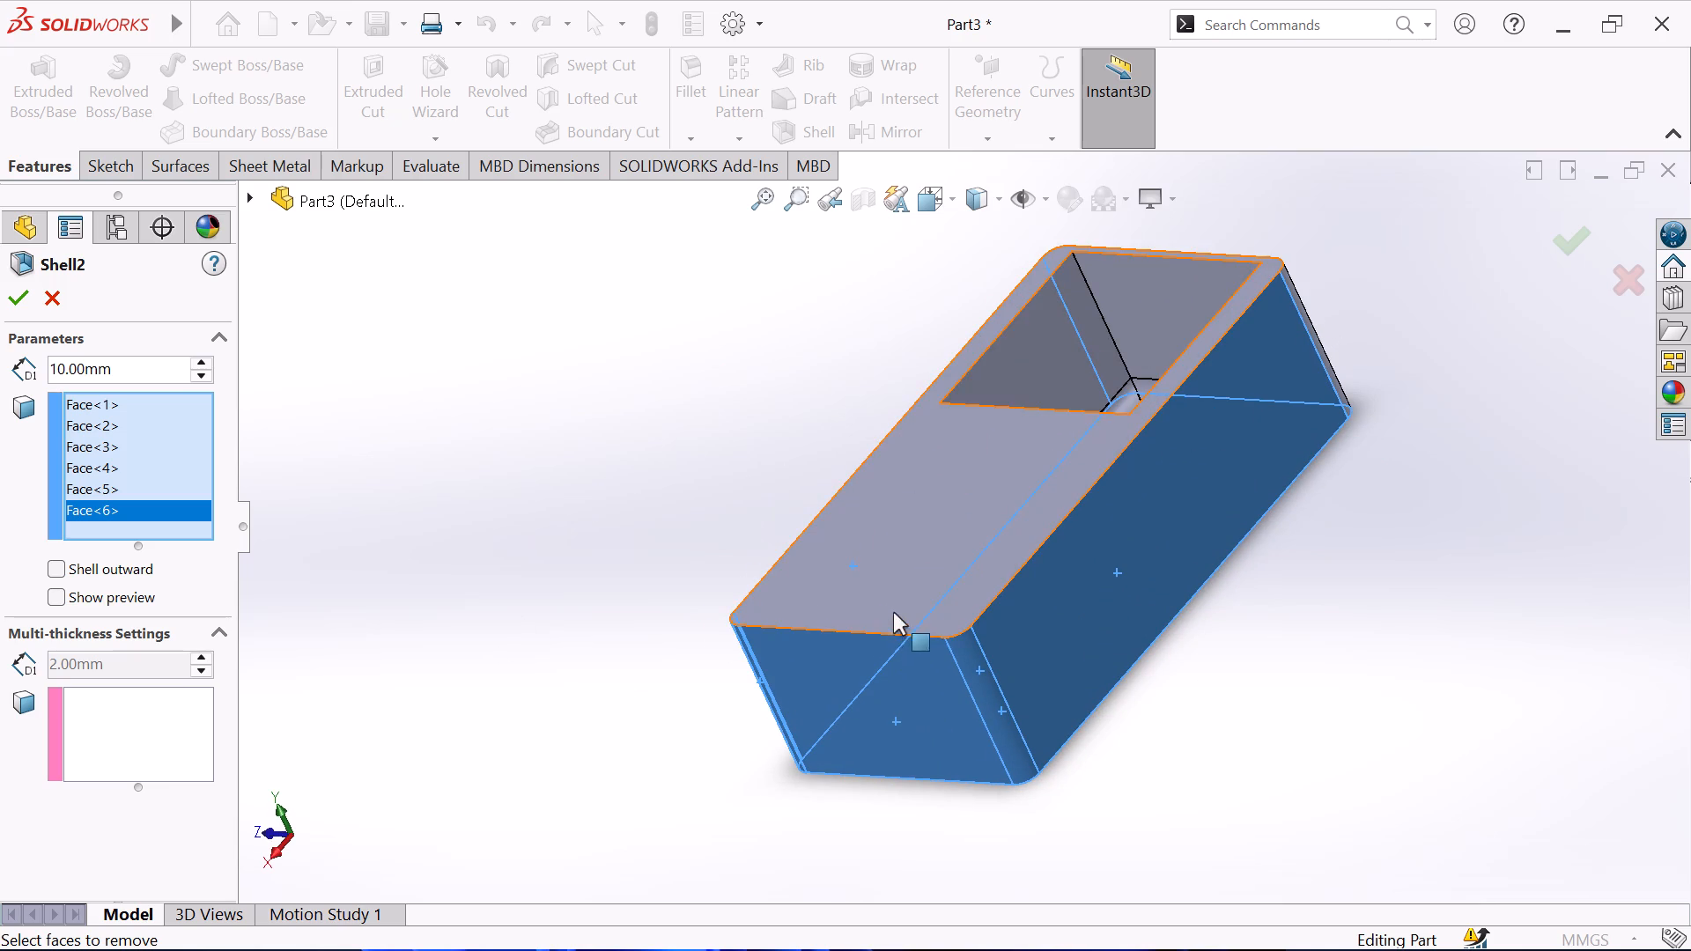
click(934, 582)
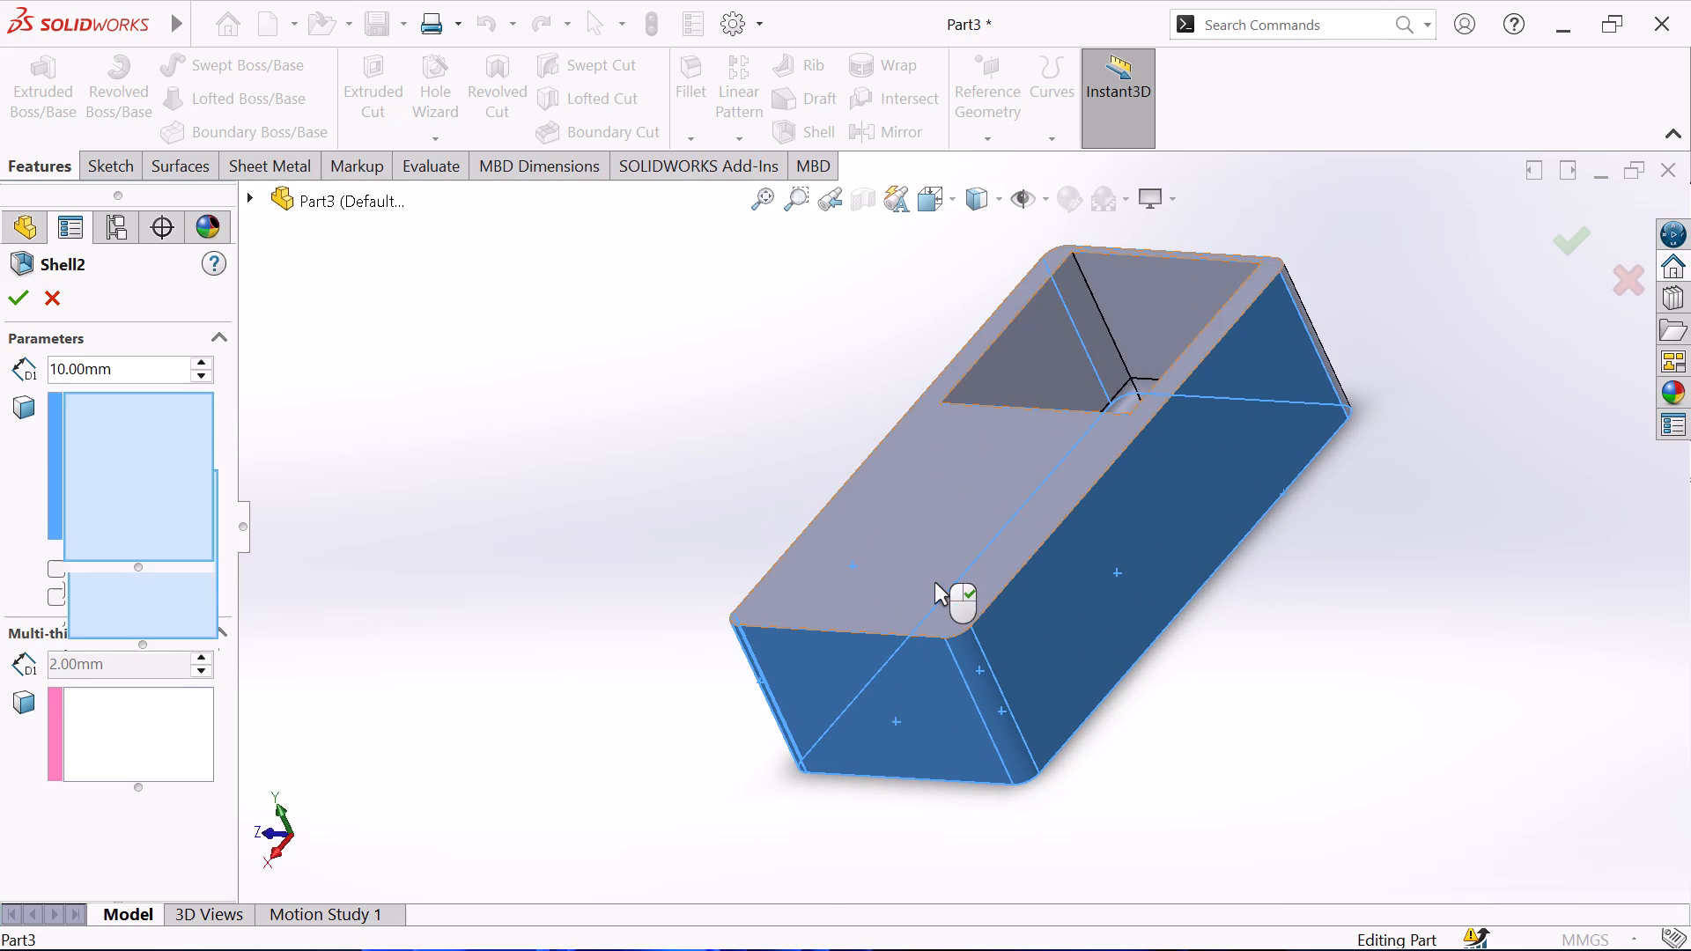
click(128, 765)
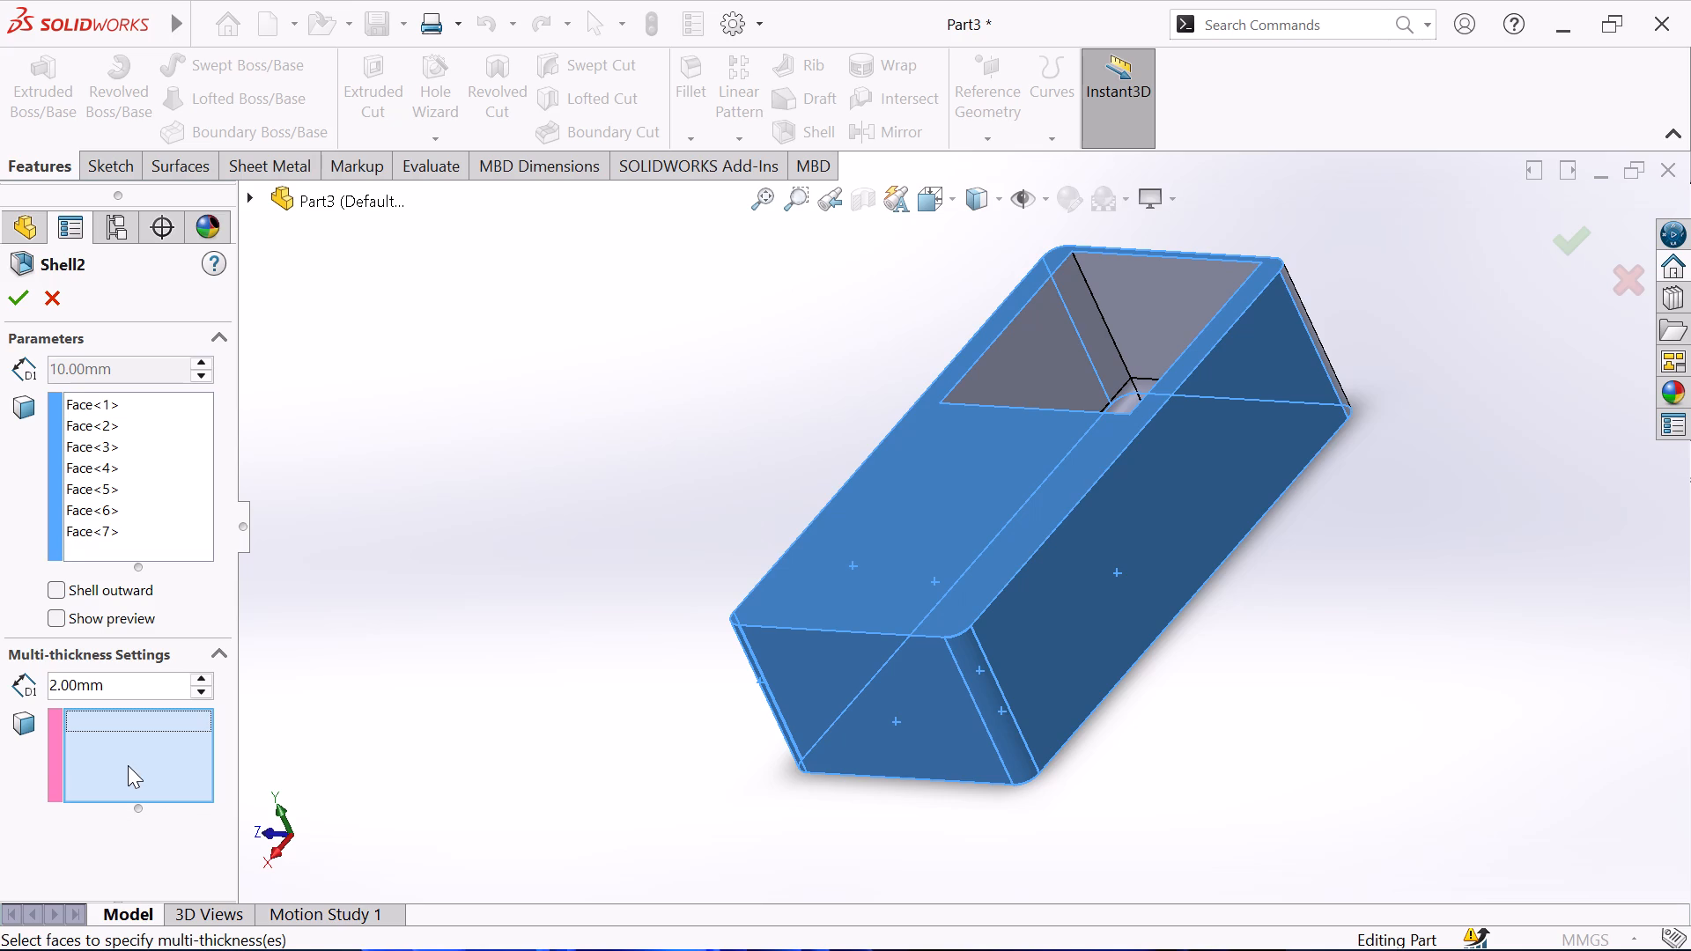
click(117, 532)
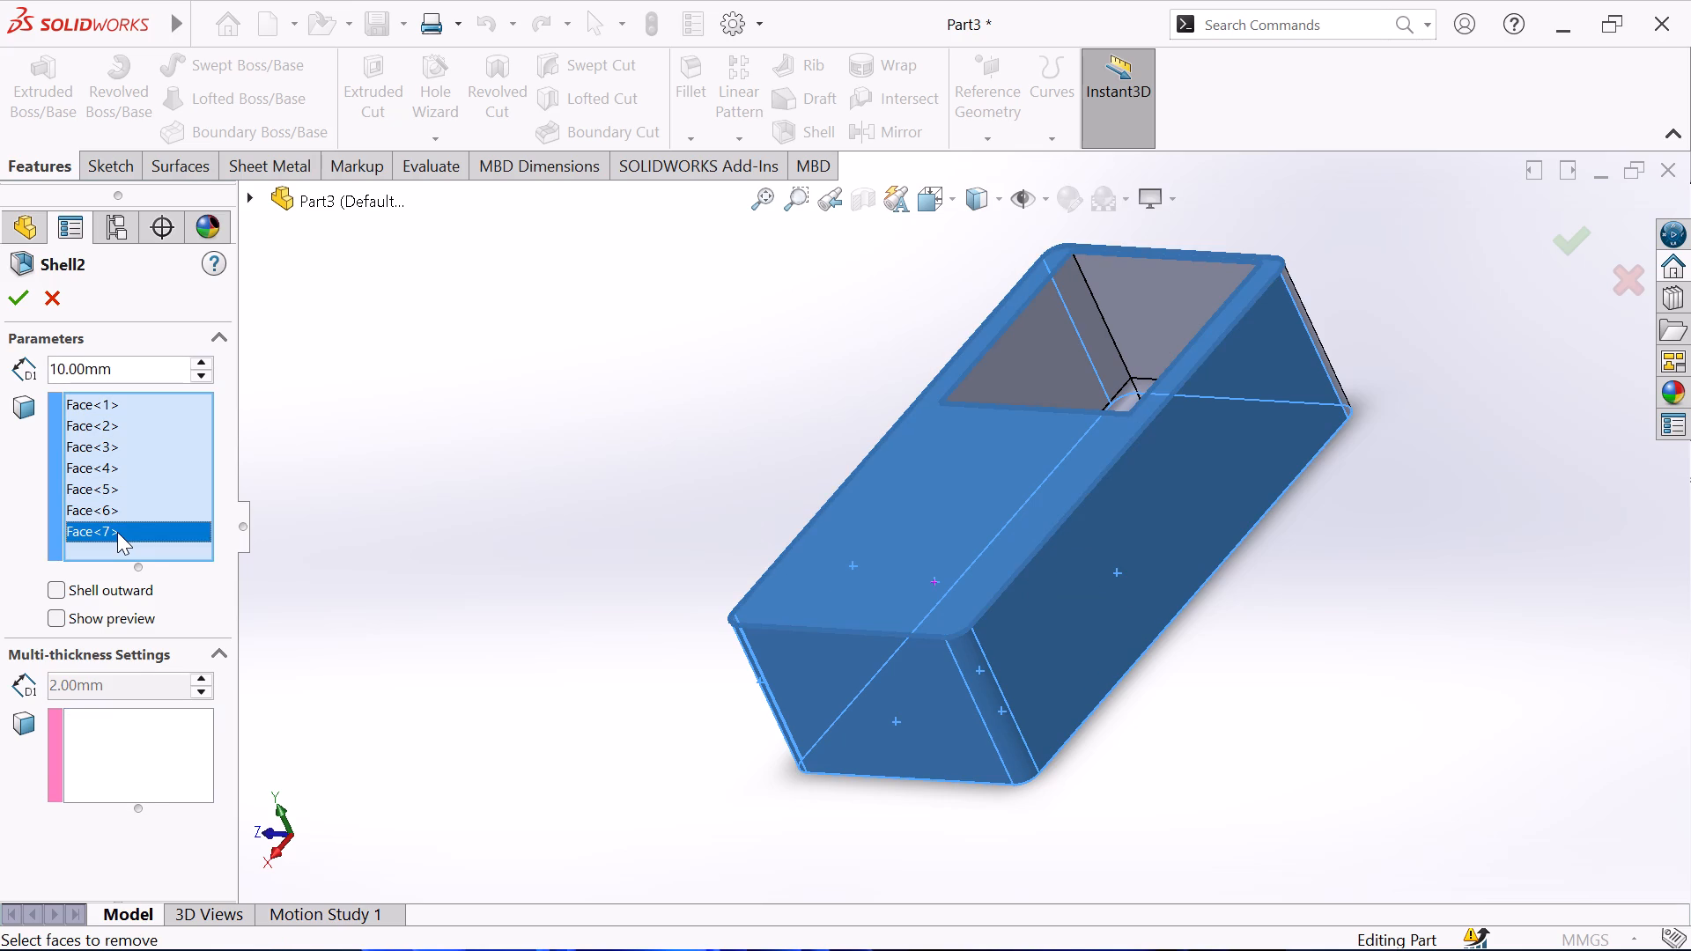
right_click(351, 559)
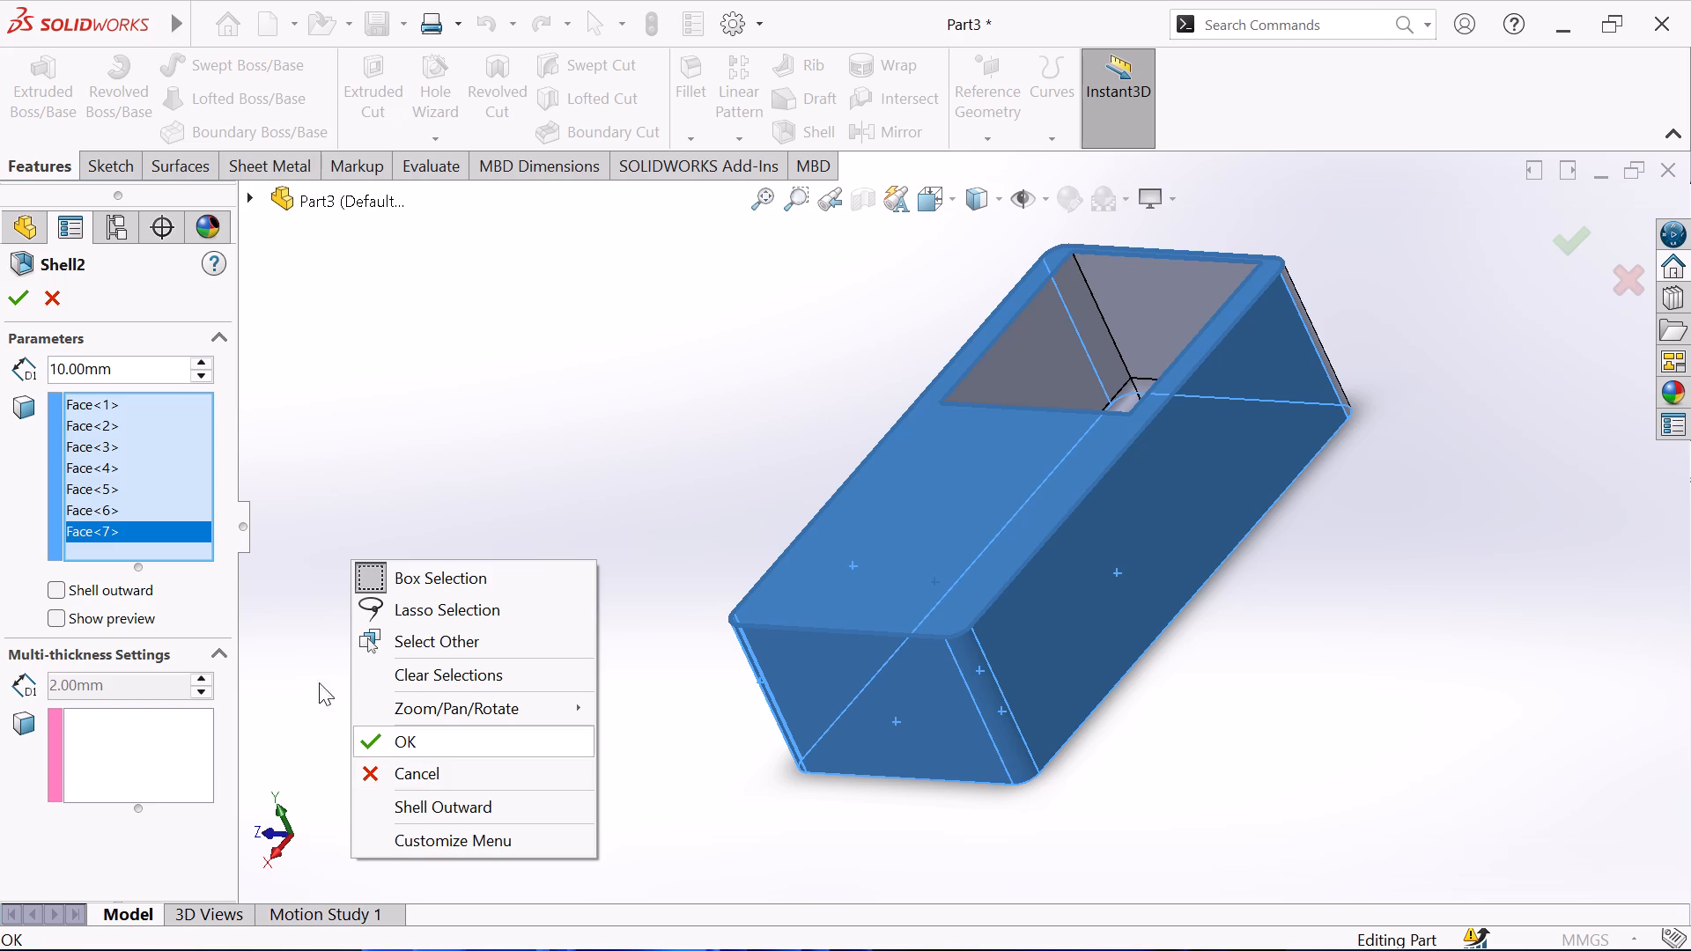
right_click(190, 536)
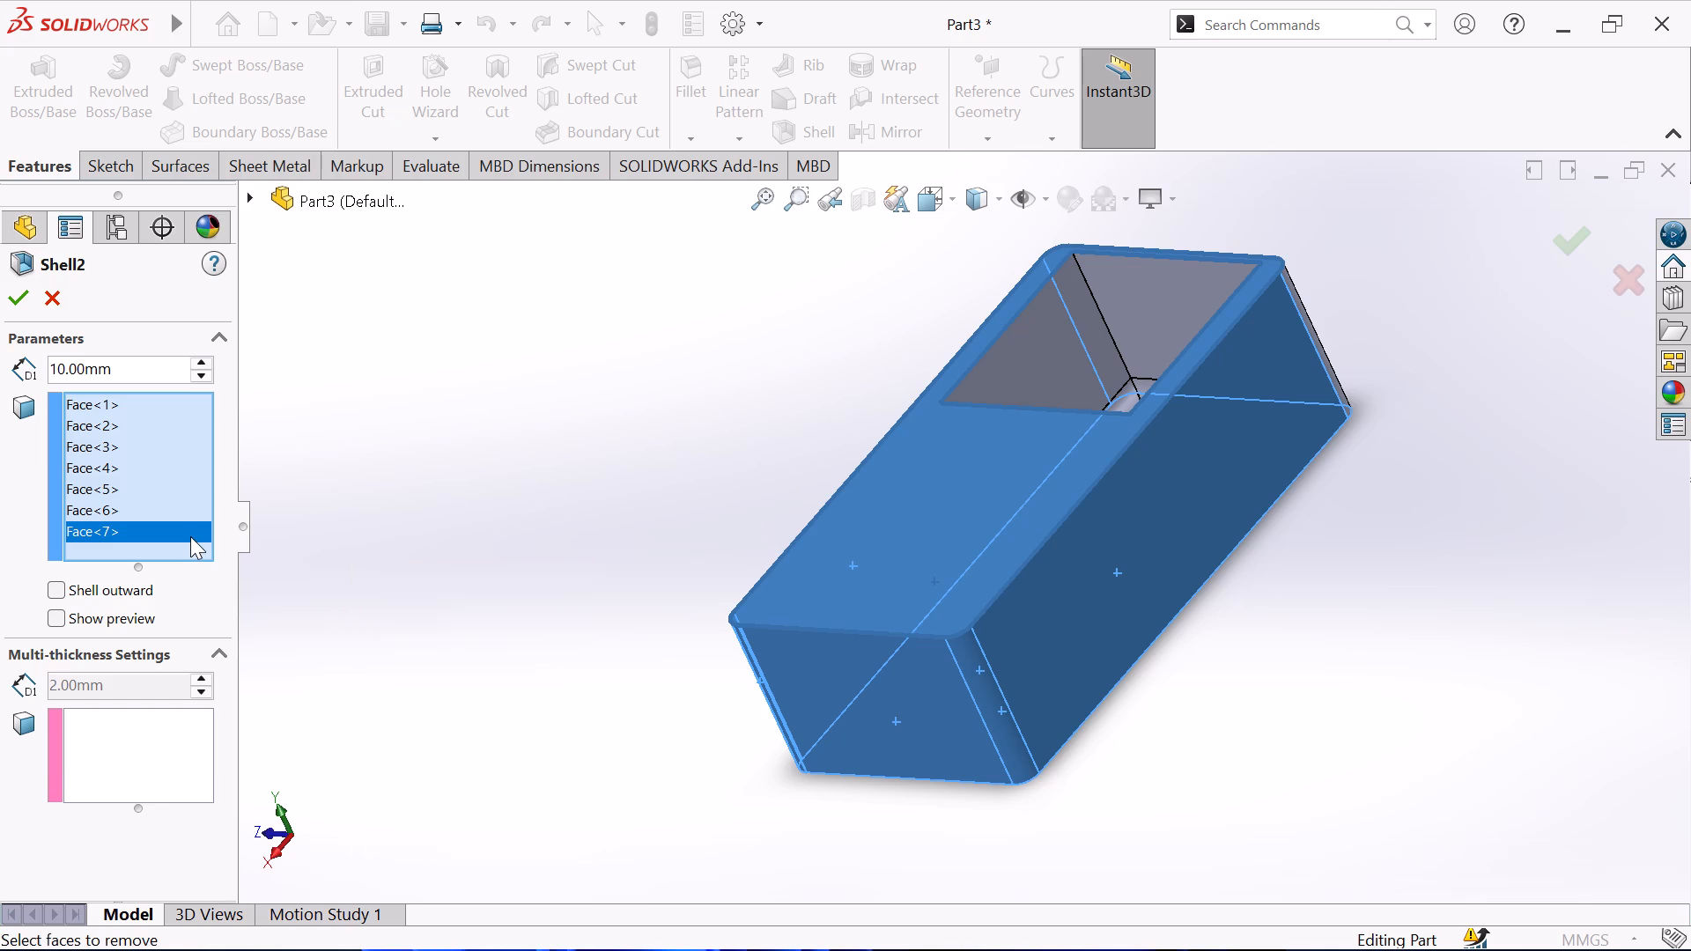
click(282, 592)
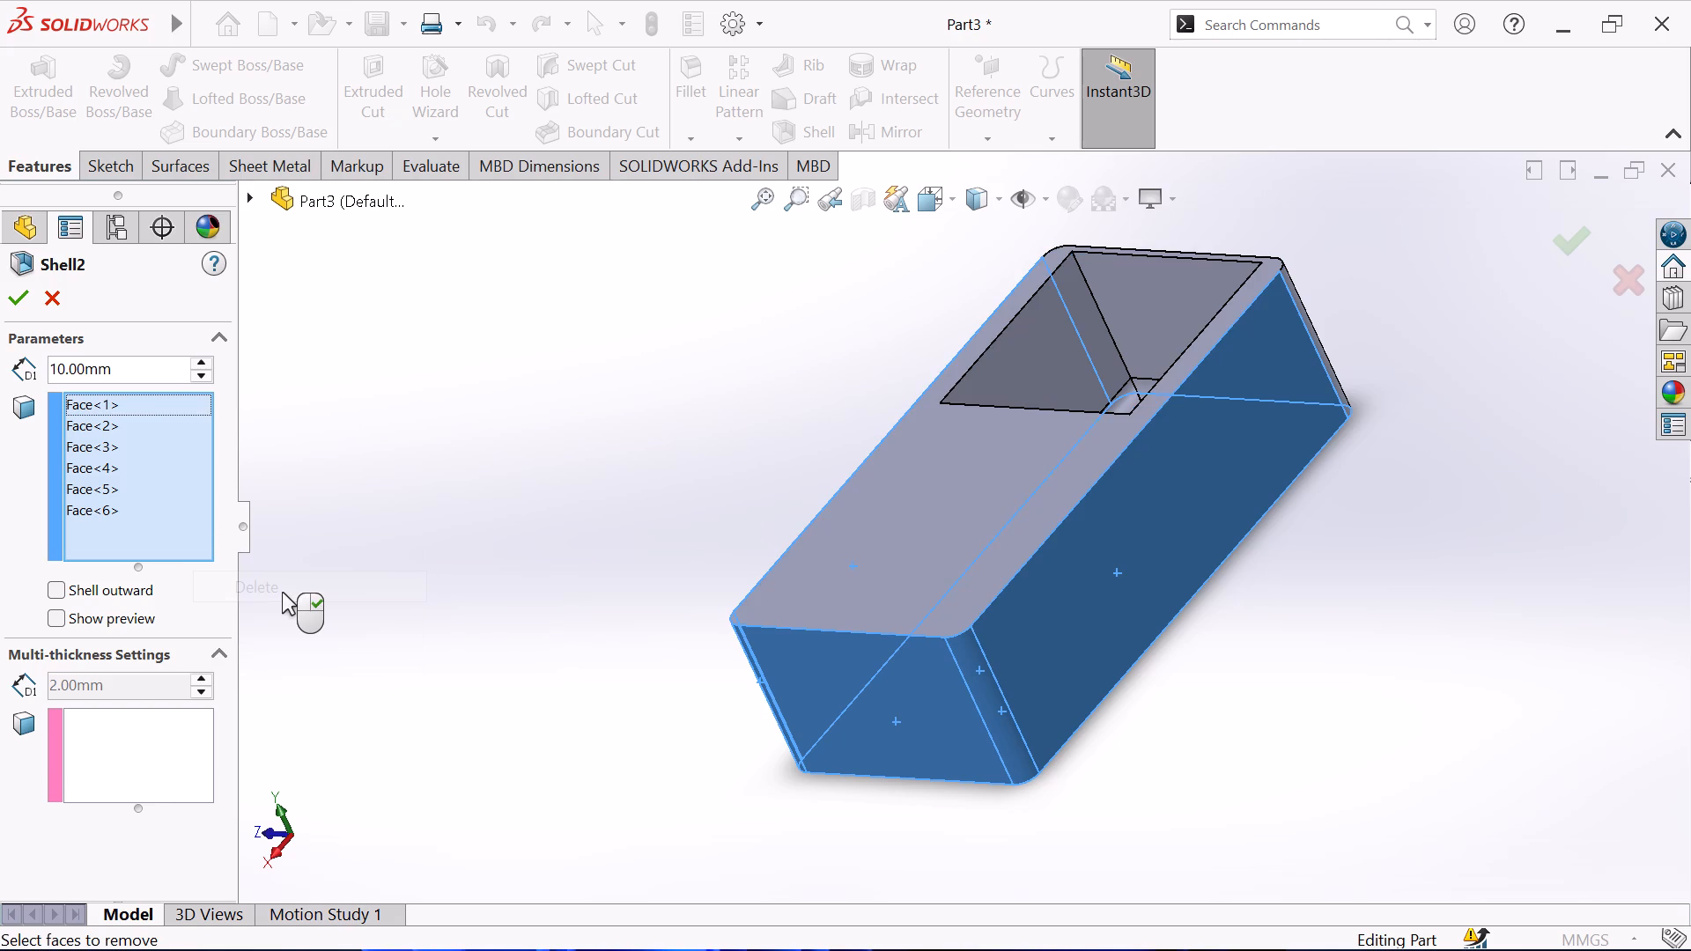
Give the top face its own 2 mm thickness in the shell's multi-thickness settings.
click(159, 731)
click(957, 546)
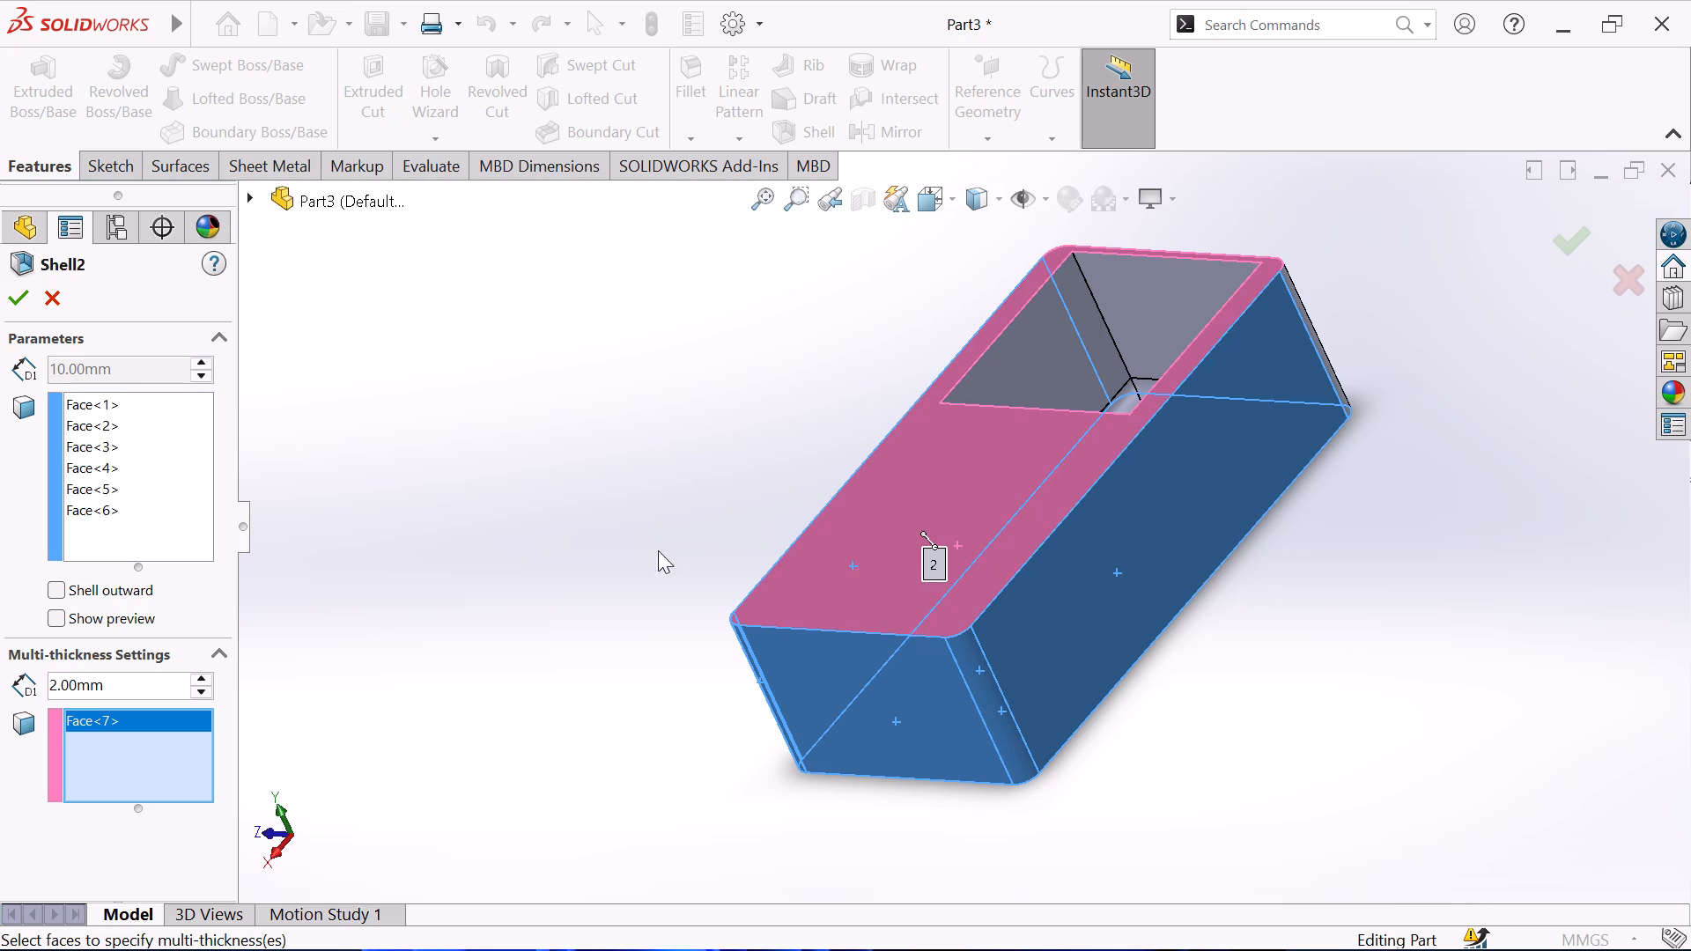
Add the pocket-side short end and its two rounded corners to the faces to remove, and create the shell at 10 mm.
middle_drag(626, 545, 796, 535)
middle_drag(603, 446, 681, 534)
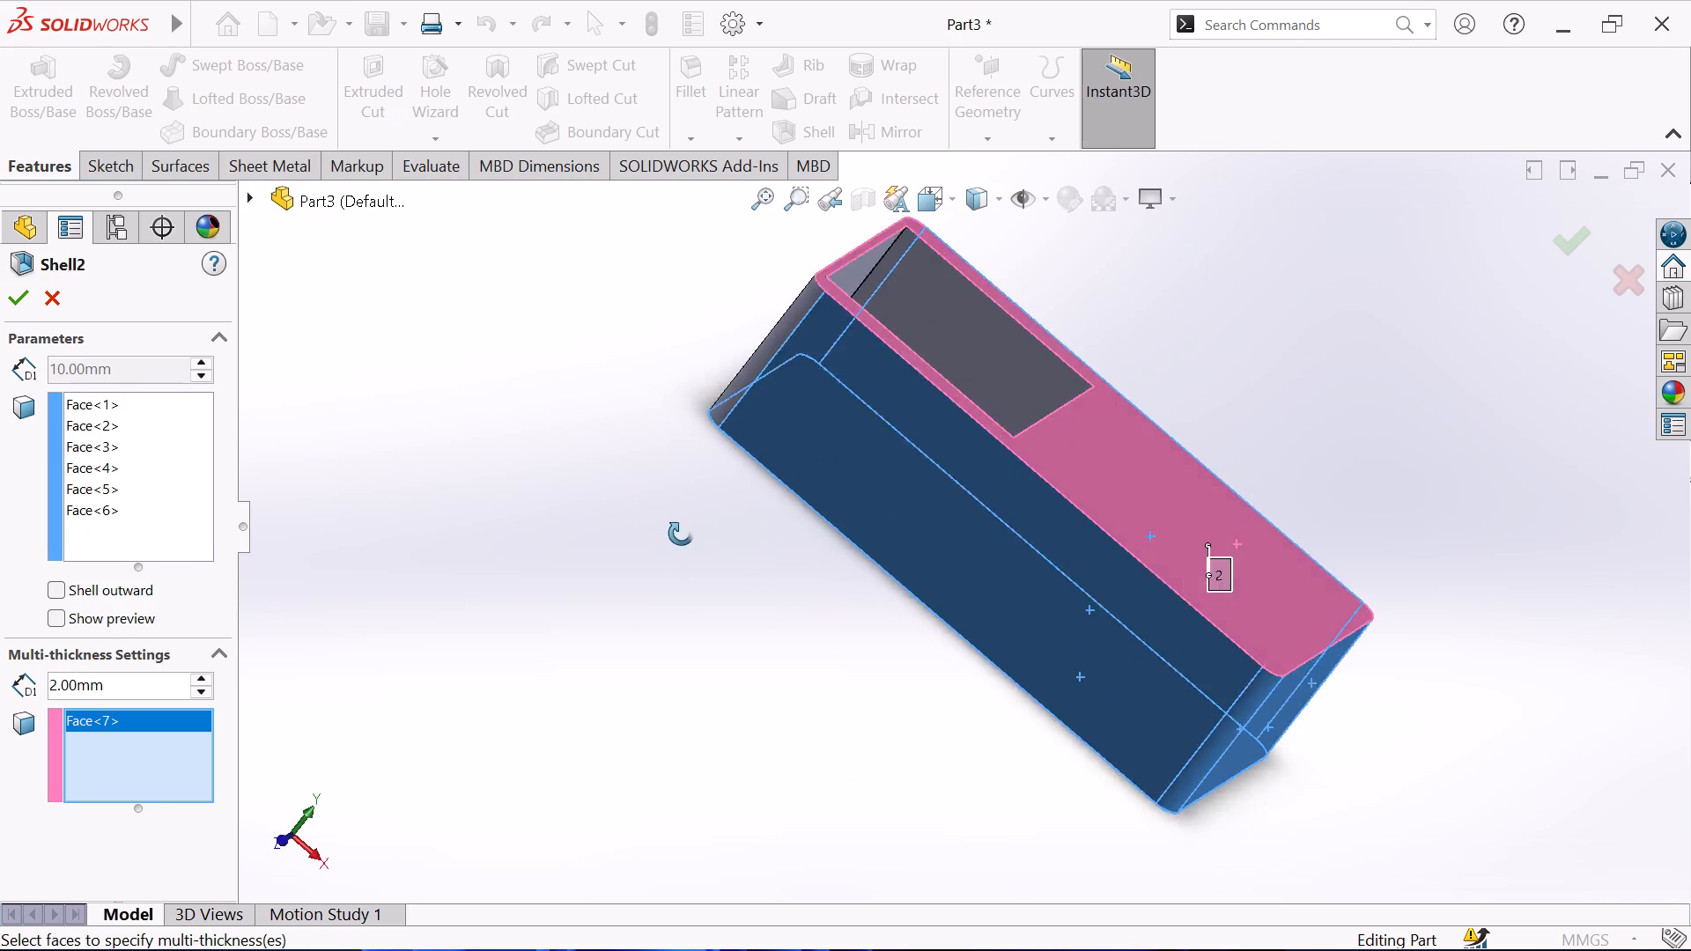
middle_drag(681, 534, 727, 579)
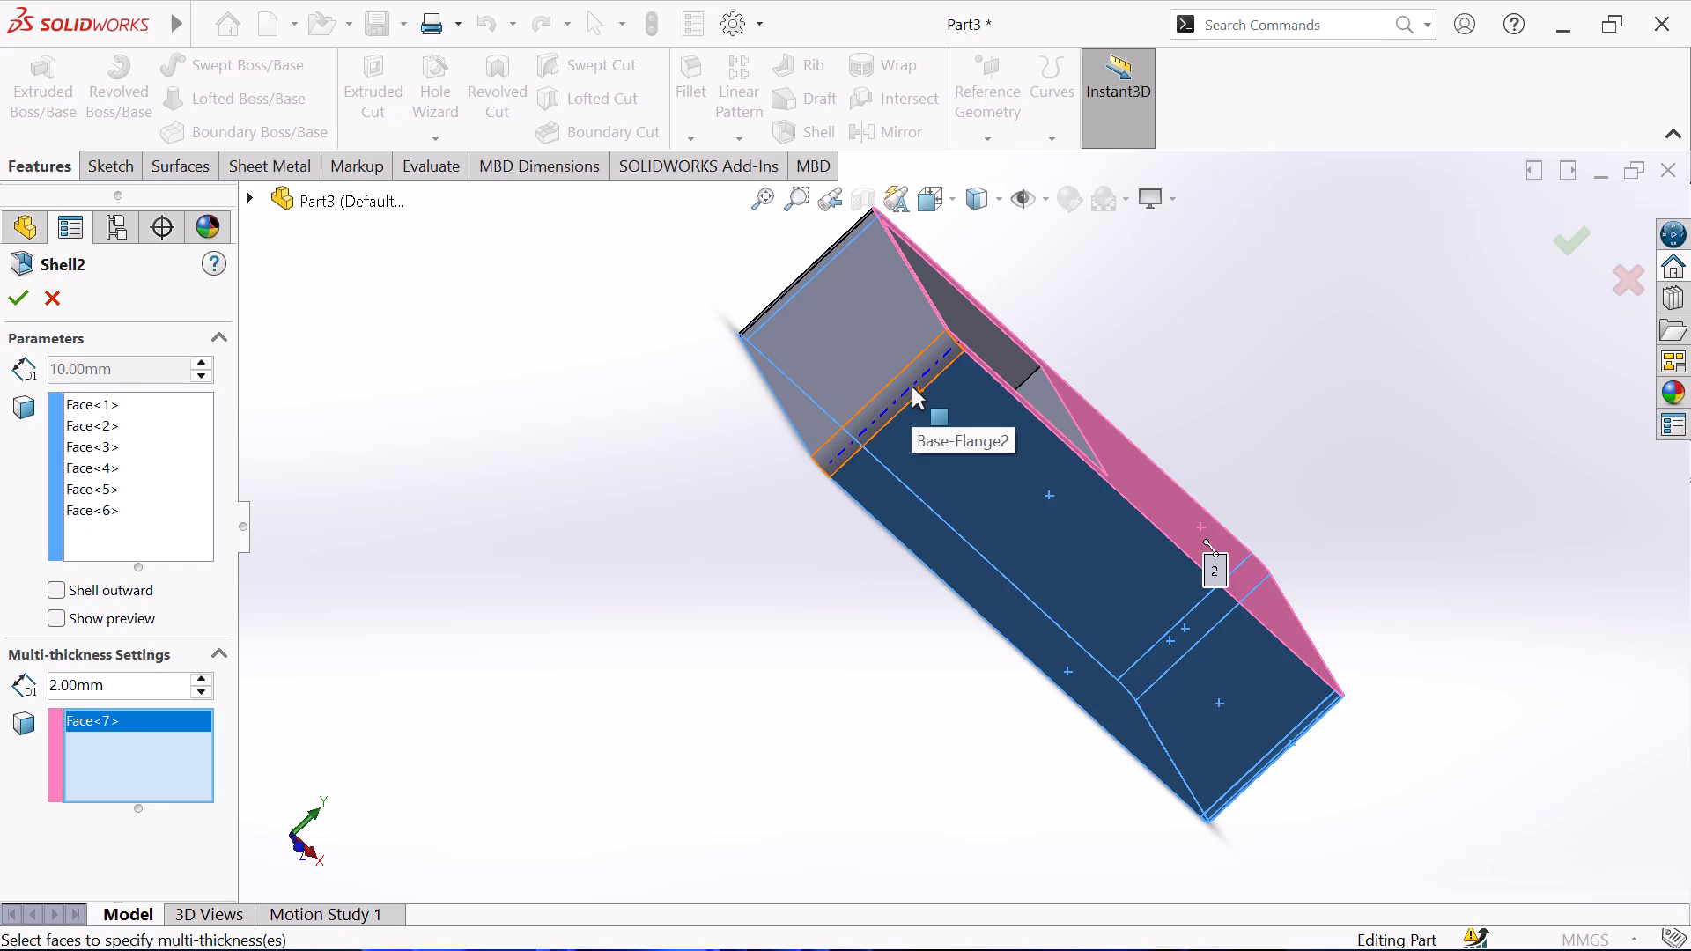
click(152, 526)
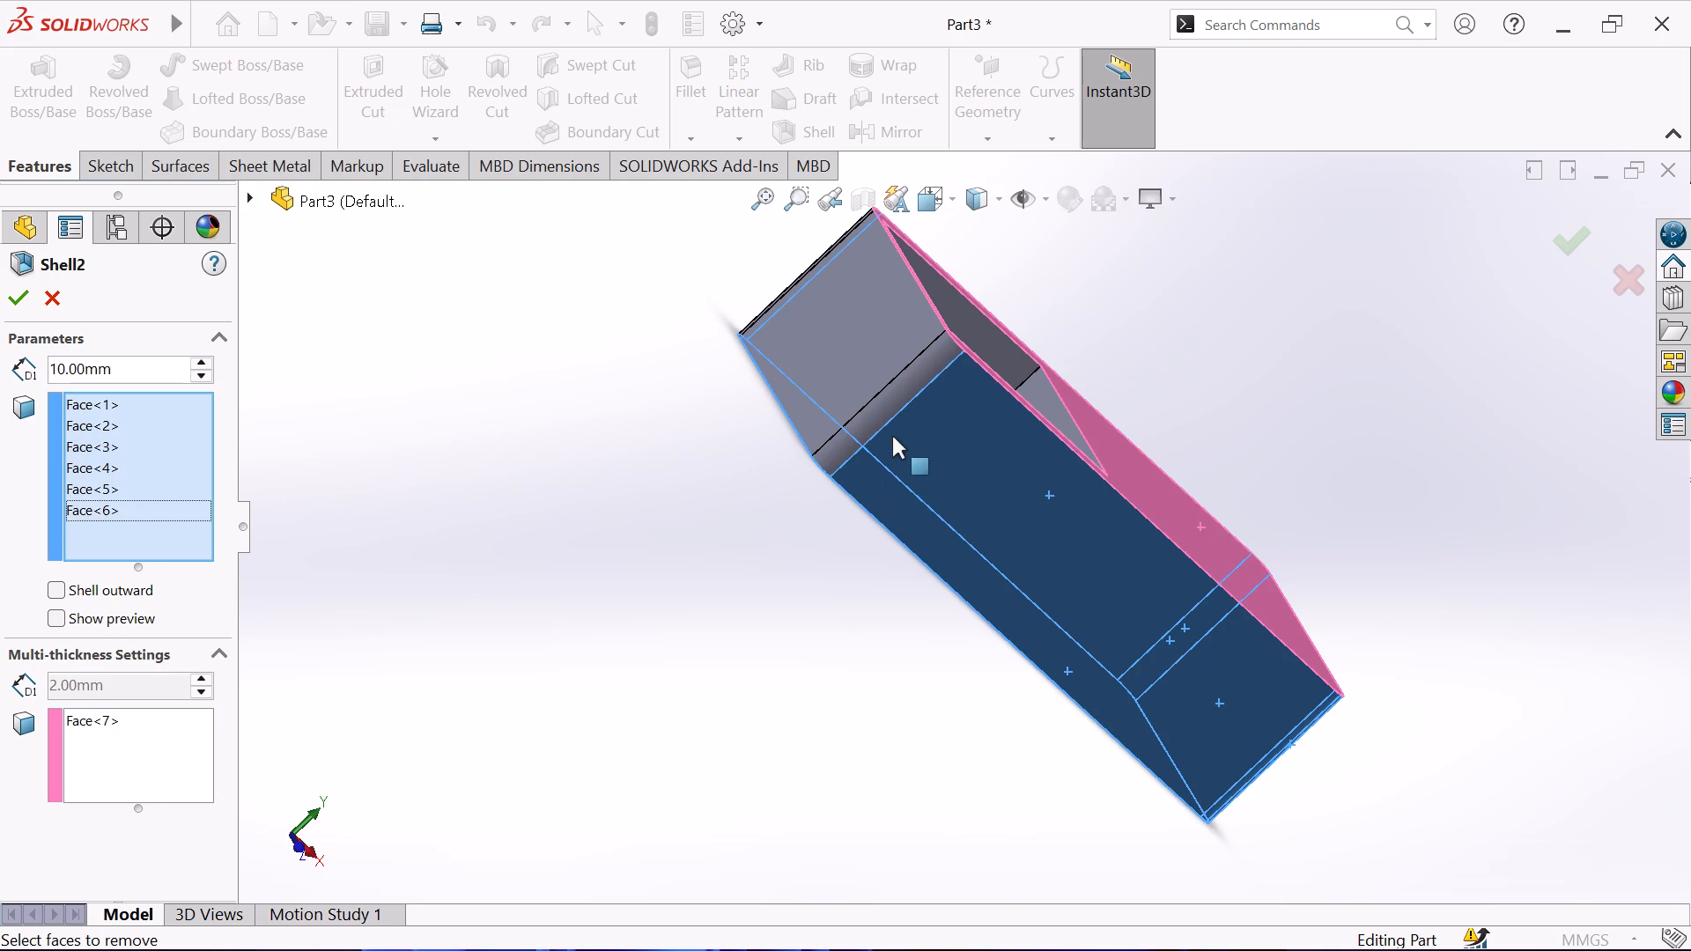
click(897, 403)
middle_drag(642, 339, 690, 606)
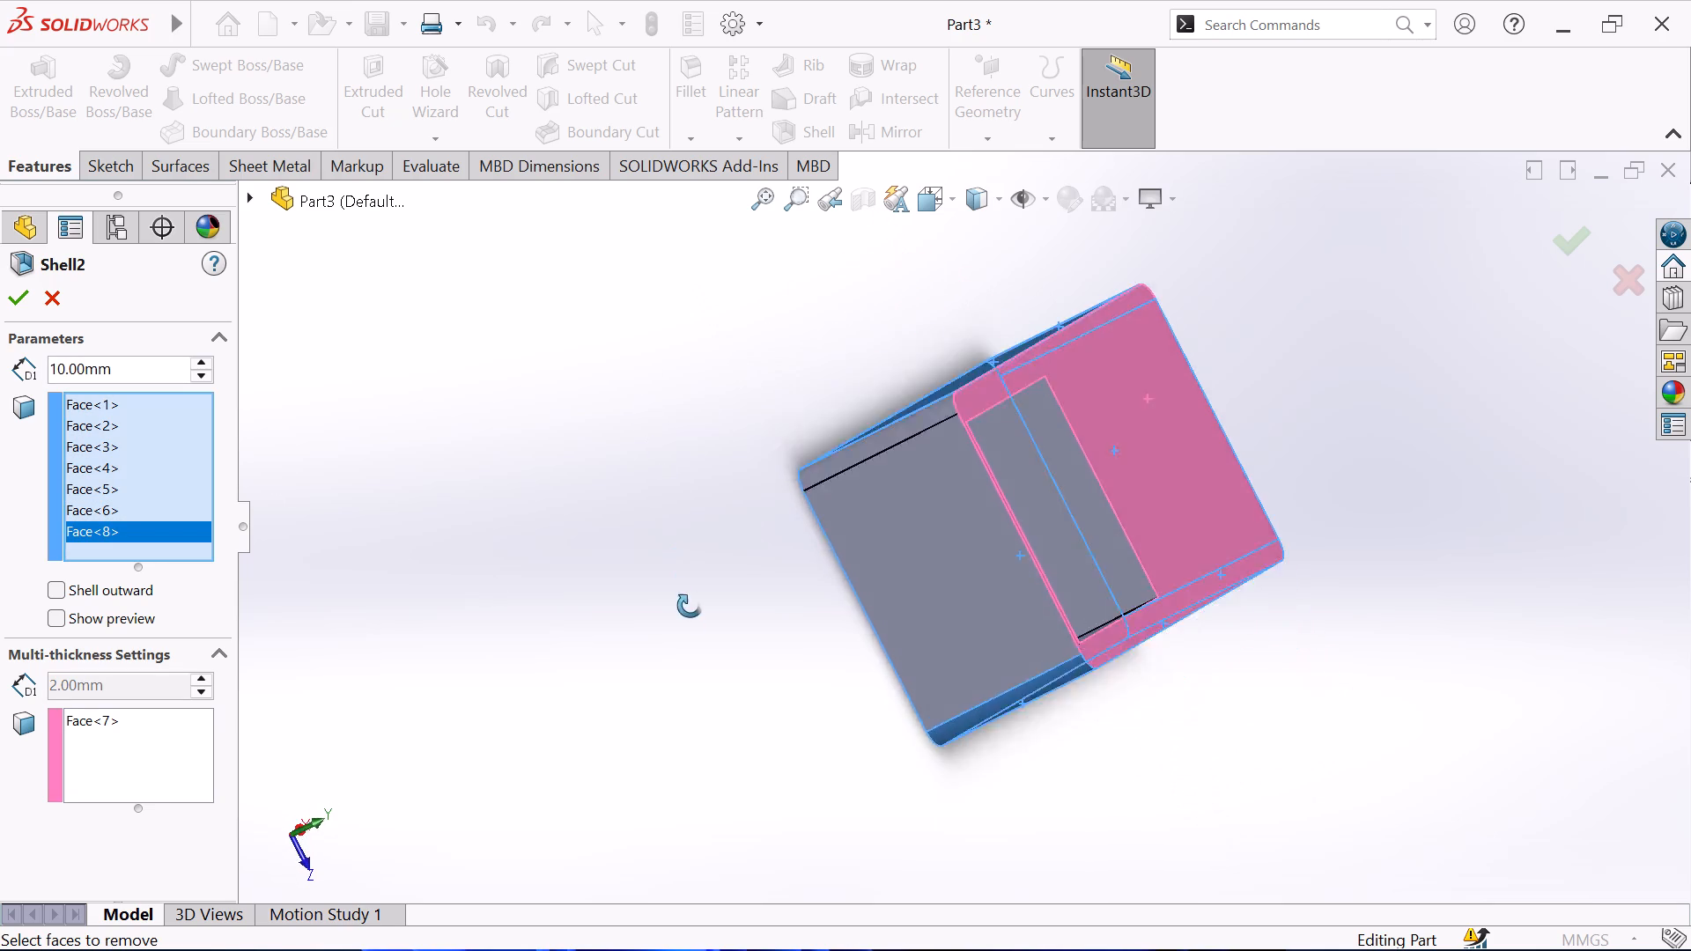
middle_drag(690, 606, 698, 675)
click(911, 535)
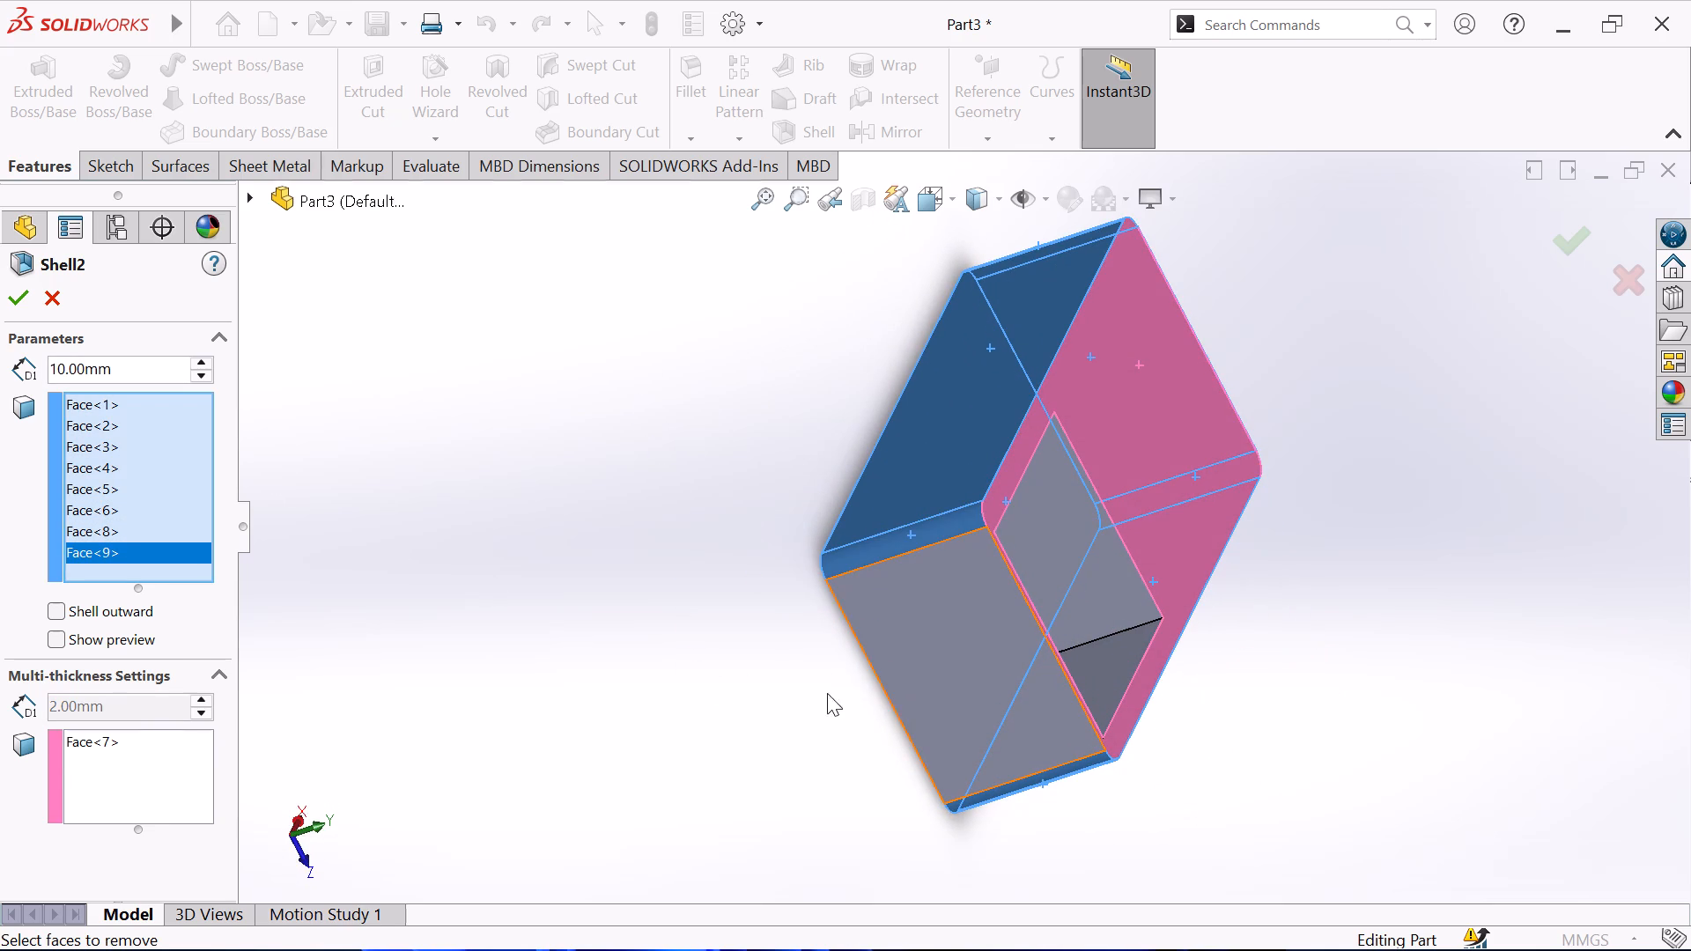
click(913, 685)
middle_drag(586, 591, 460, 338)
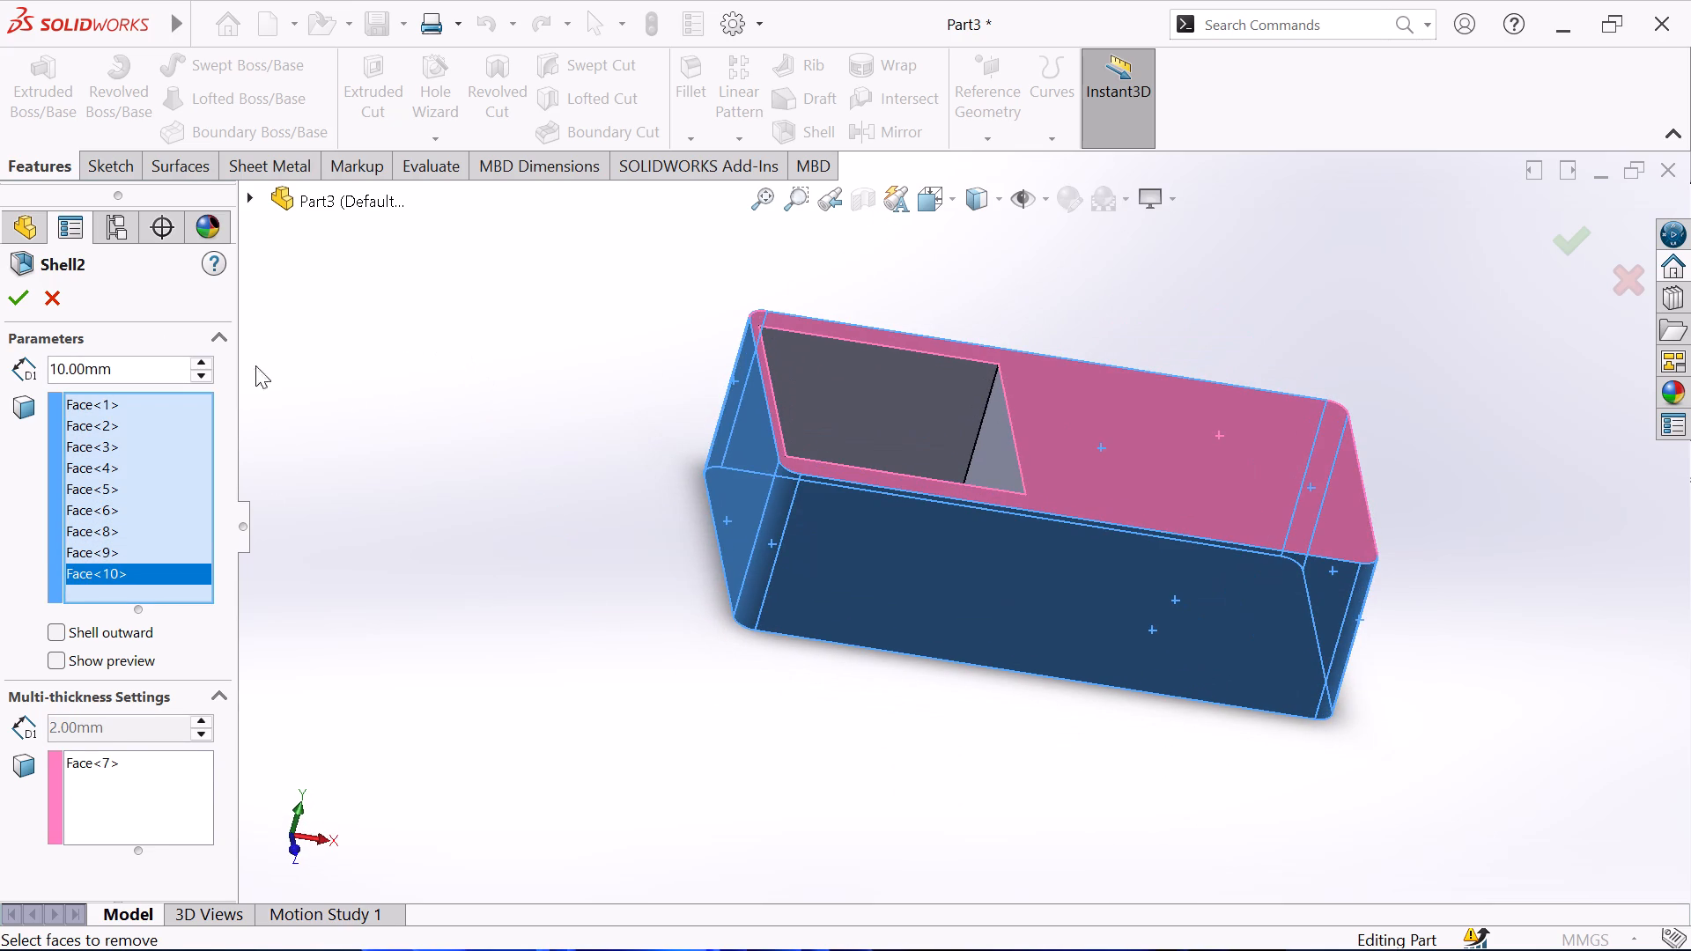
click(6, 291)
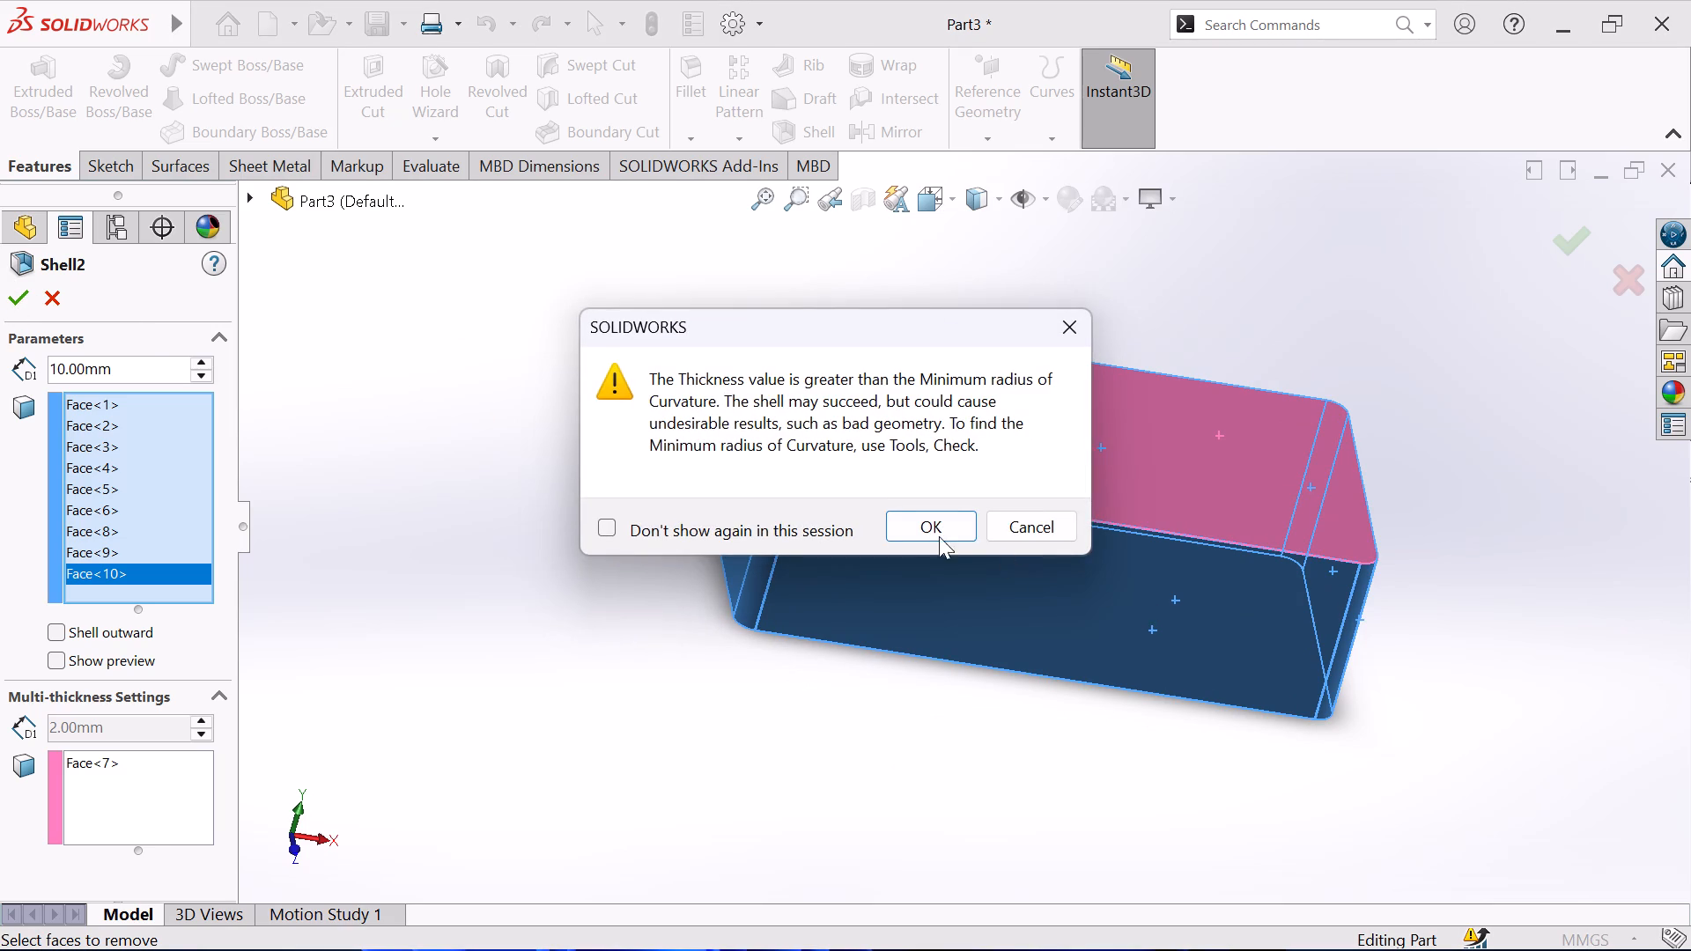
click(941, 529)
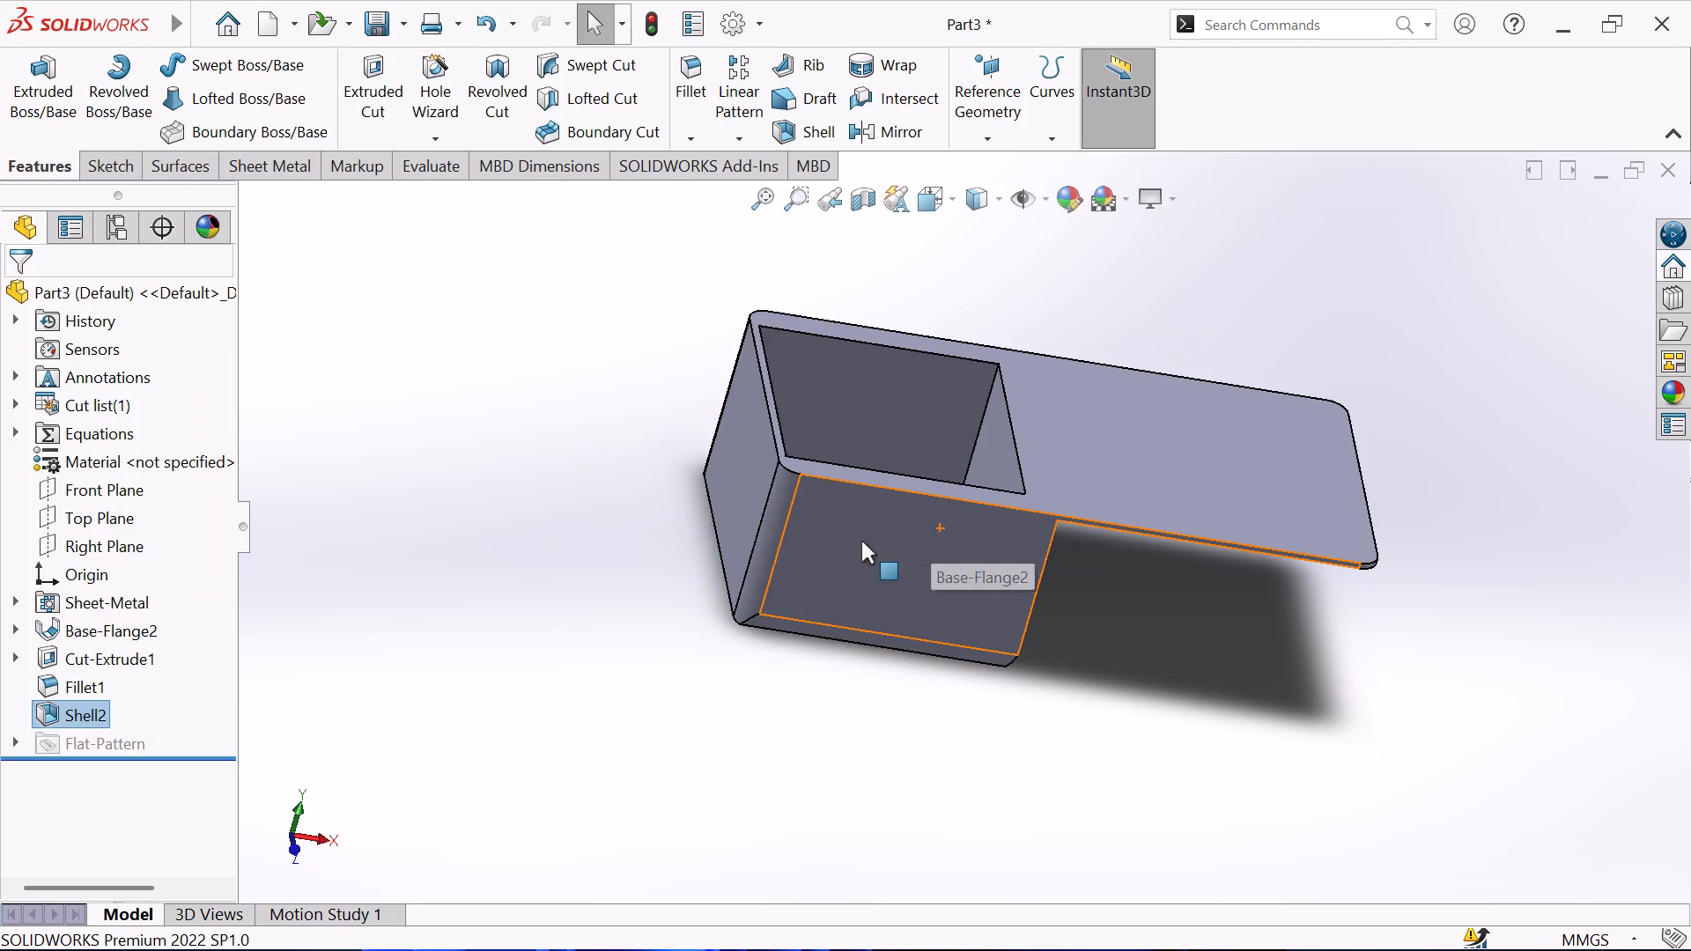
Examine the shelled part from above, below and all sides, checking the top plate, its edges and the pocket walls.
middle_drag(657, 528, 537, 317)
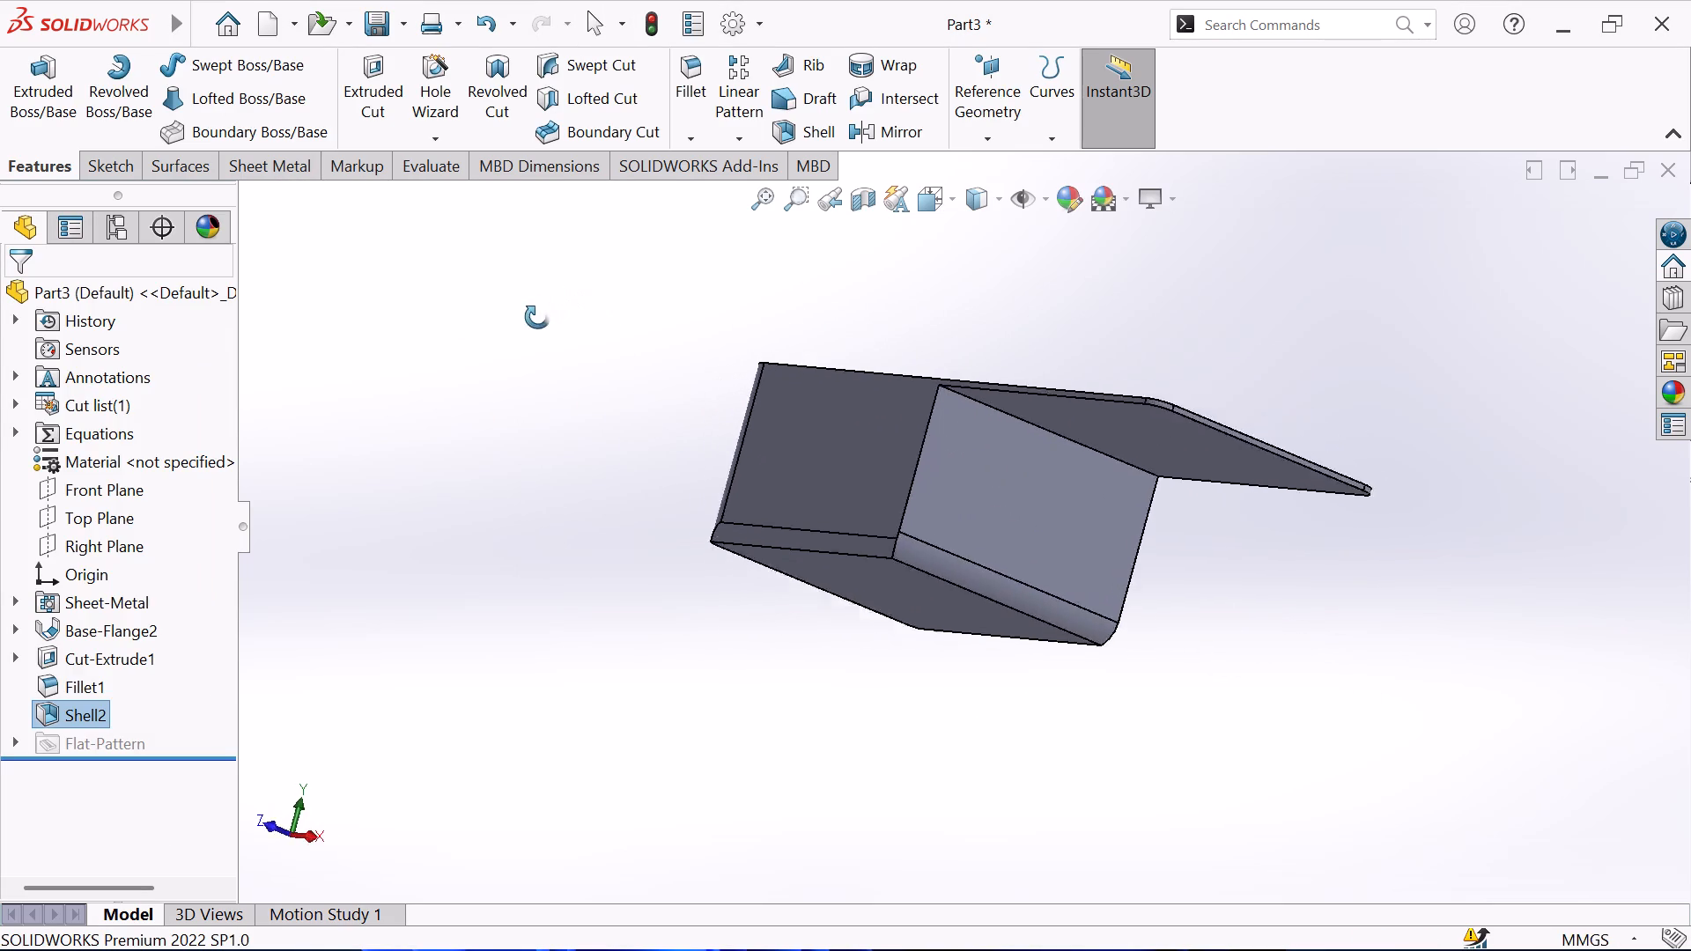
middle_drag(537, 317, 363, 526)
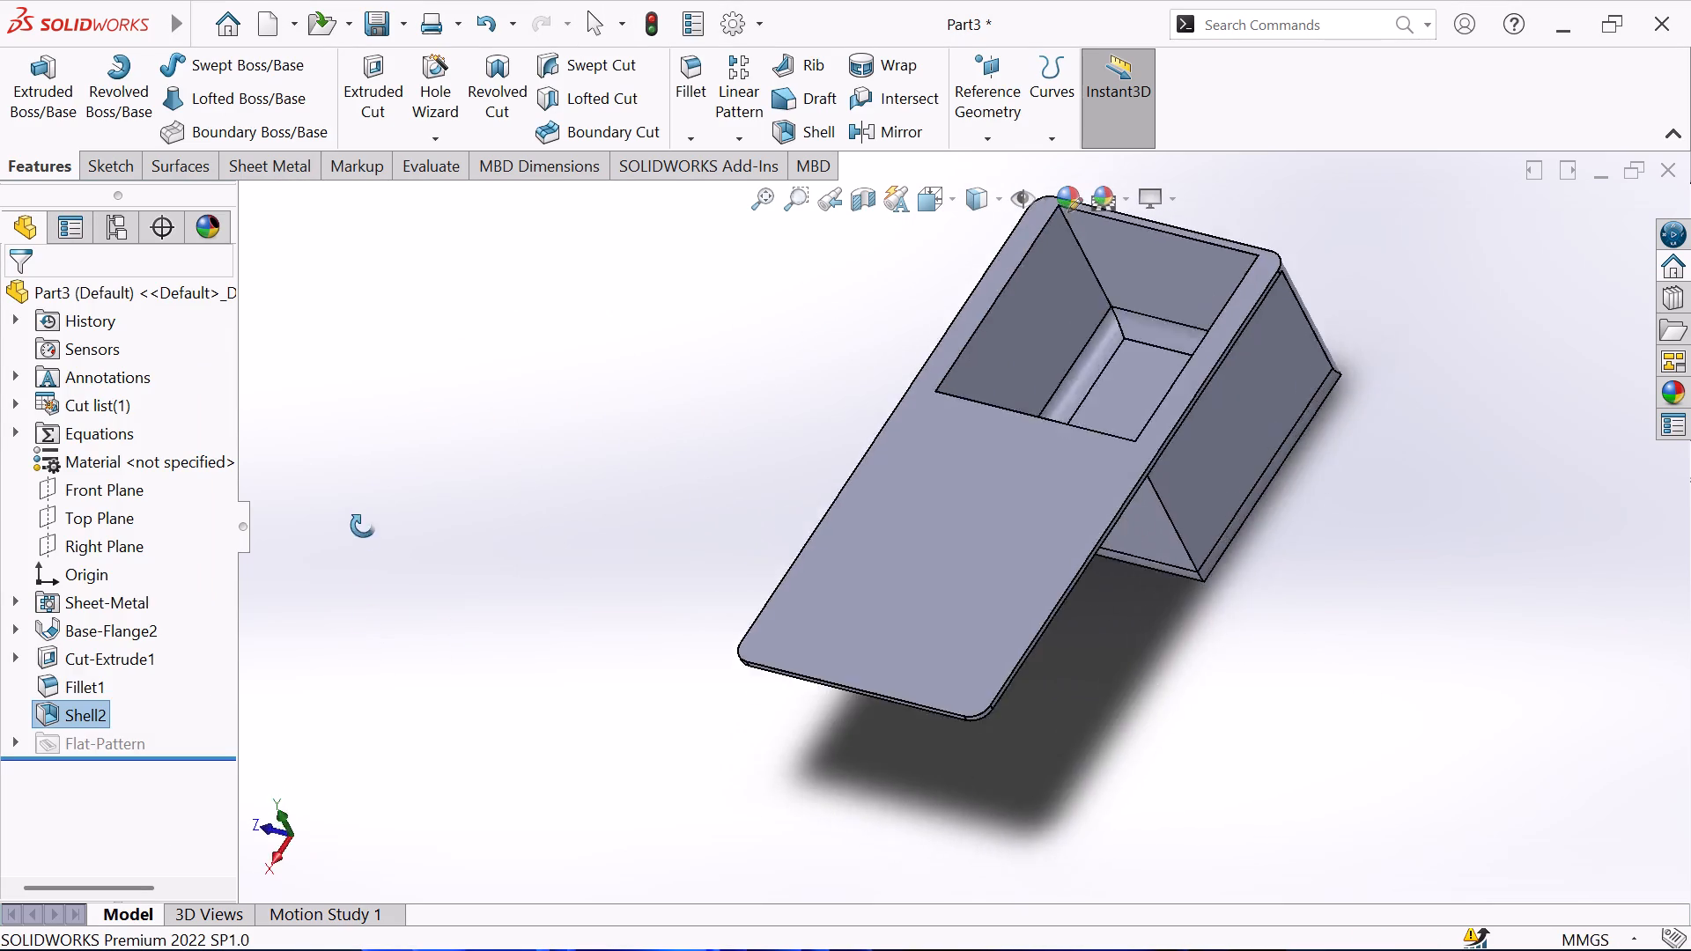
middle_drag(363, 526, 309, 265)
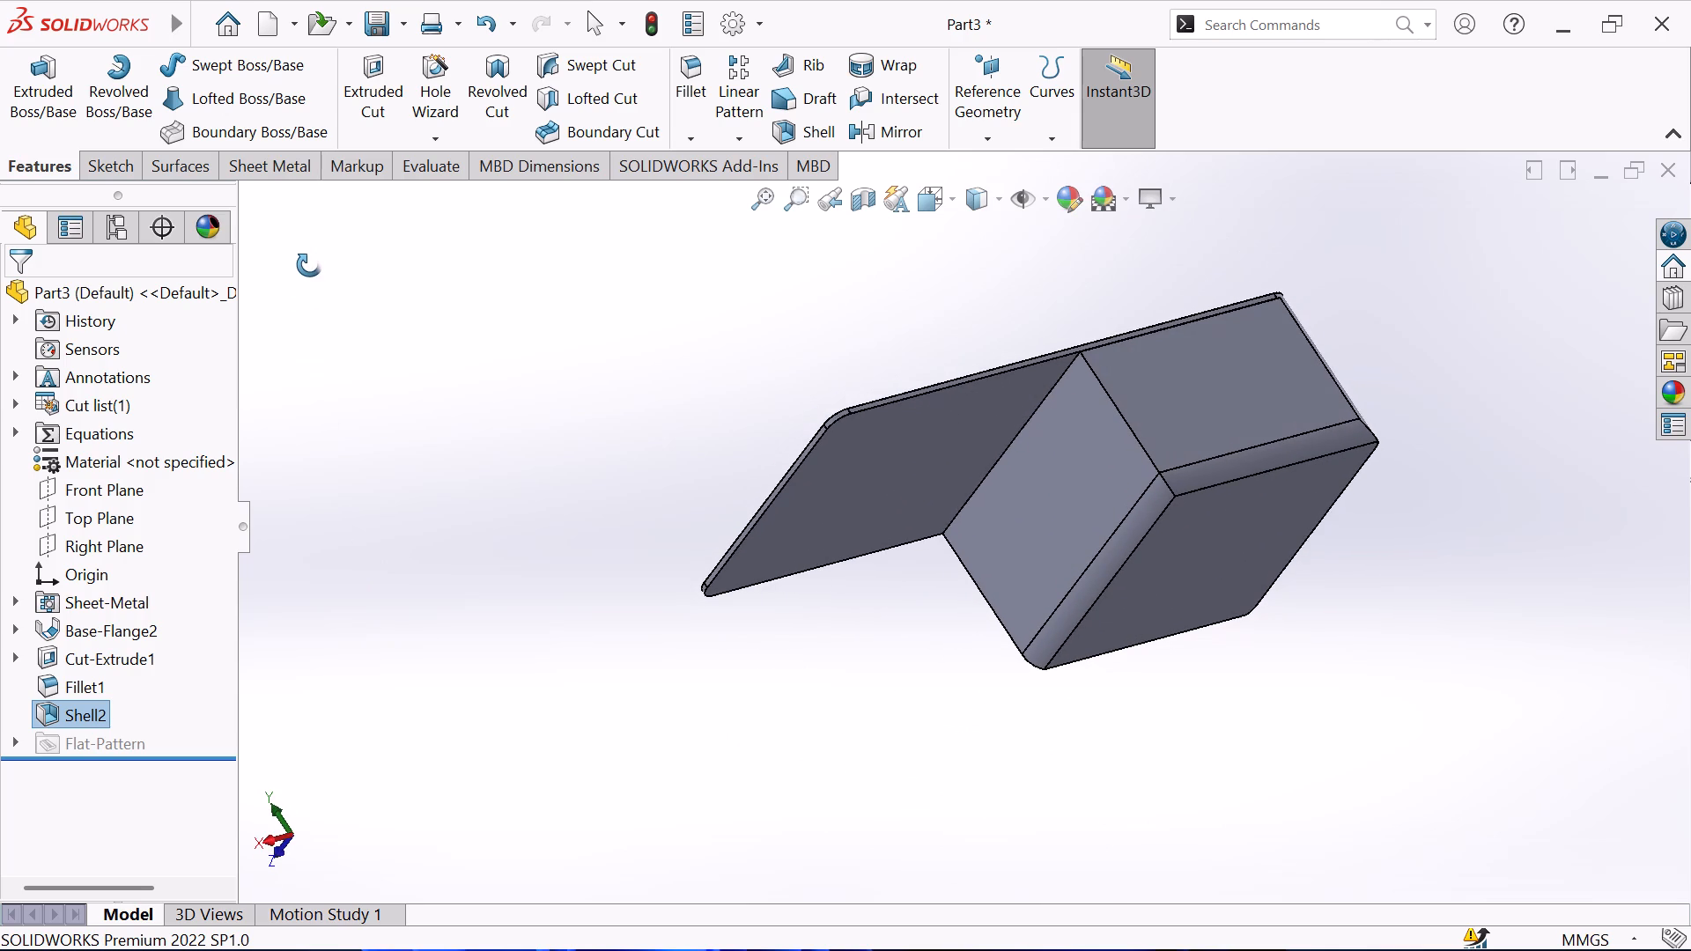
middle_drag(309, 265, 321, 266)
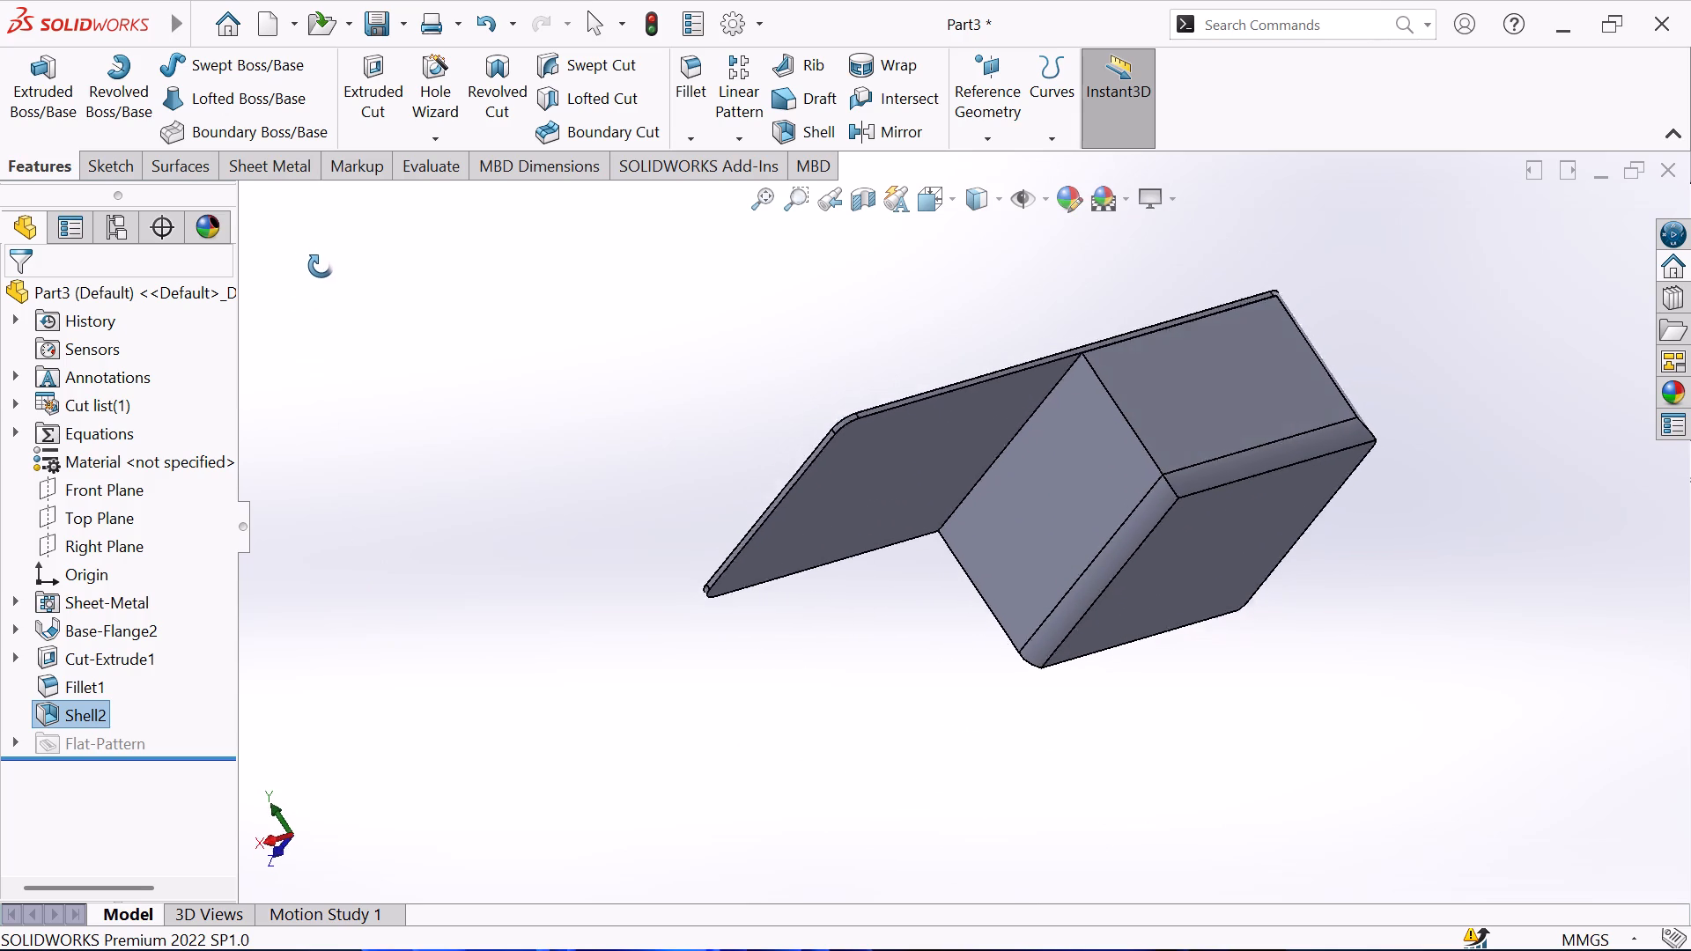
middle_drag(321, 266, 441, 150)
middle_drag(400, 385, 438, 350)
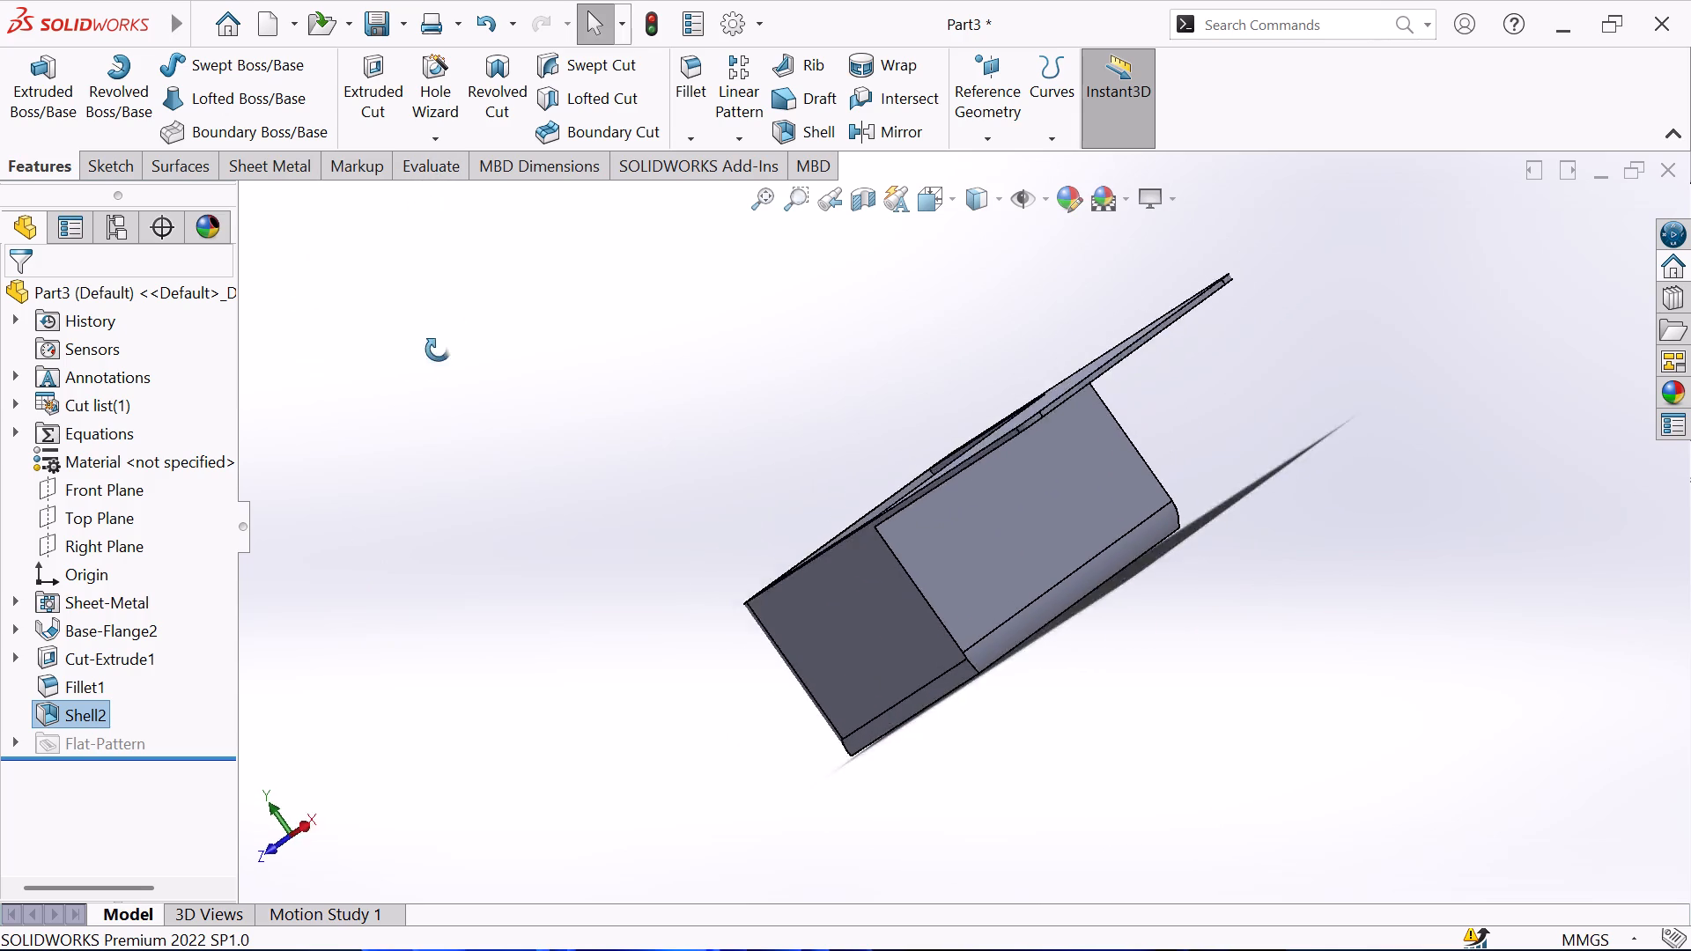
middle_drag(438, 350, 649, 459)
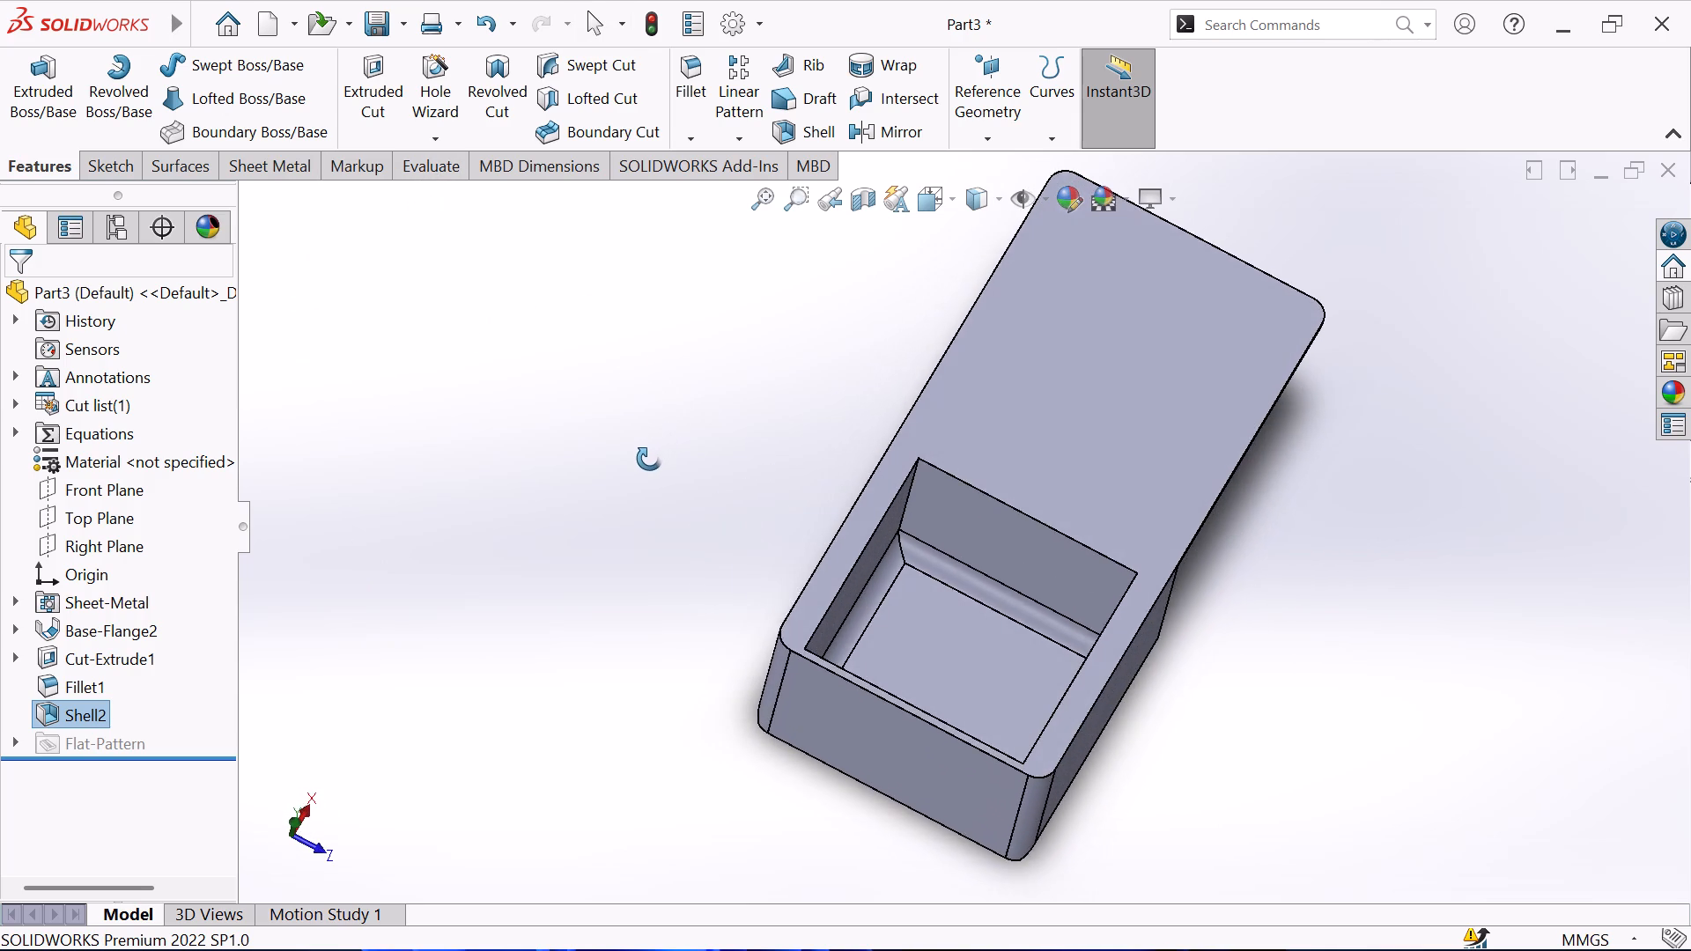
middle_drag(649, 459, 646, 463)
middle_click(646, 463)
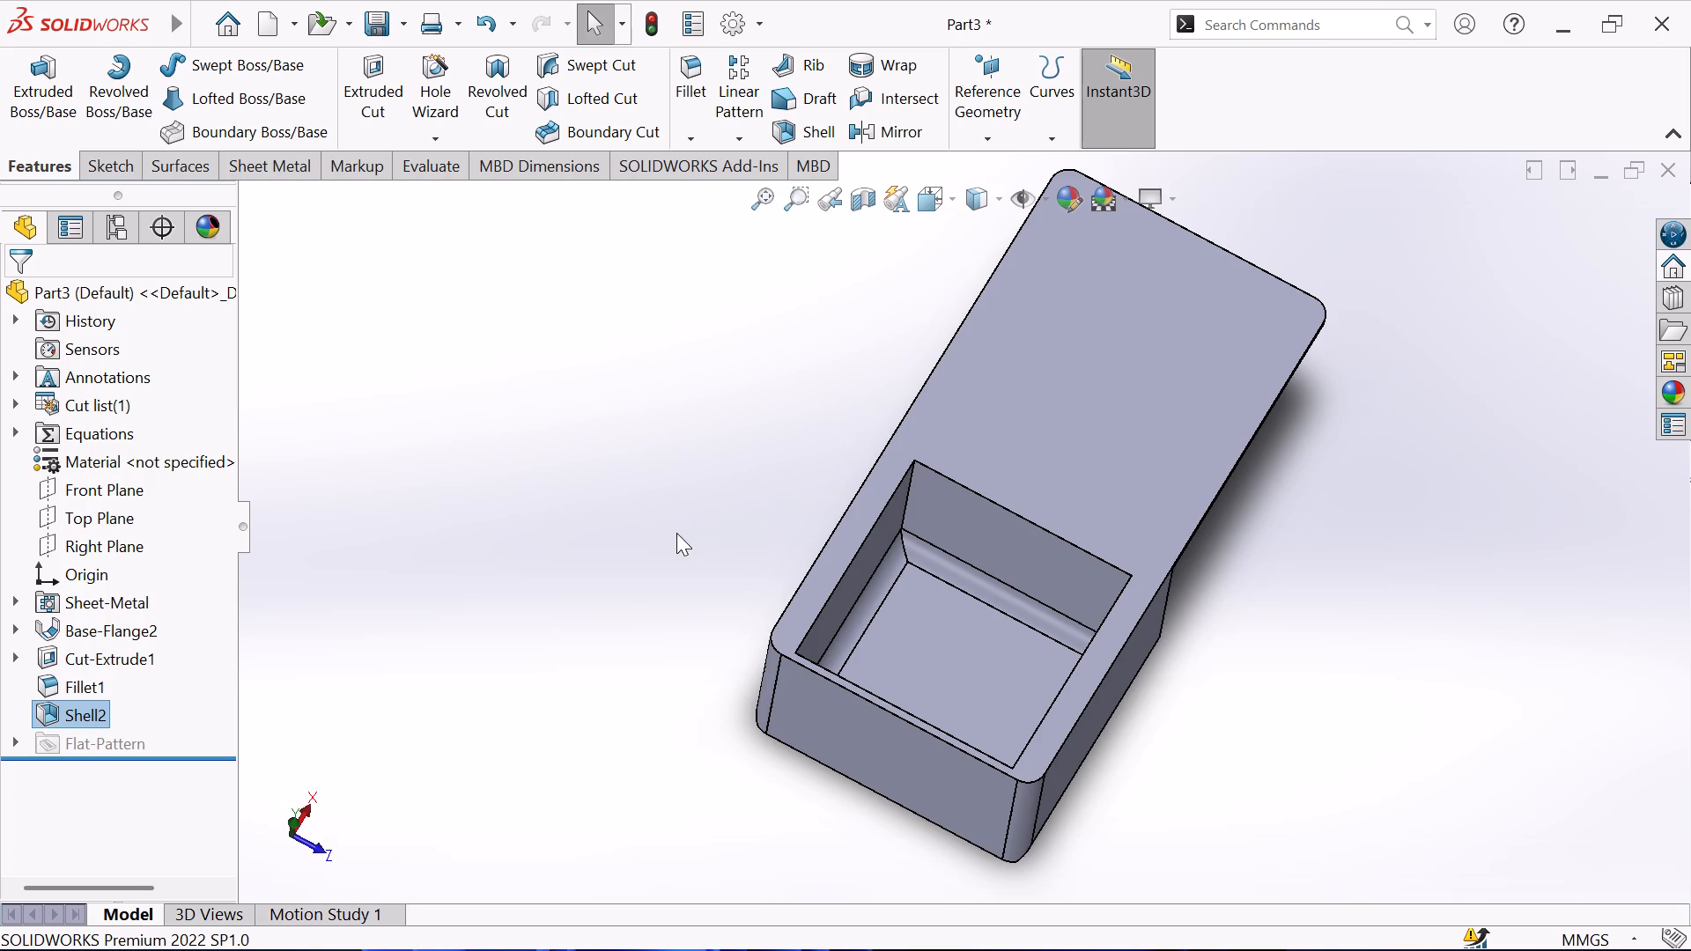
middle_drag(689, 508, 638, 212)
middle_drag(605, 366, 339, 644)
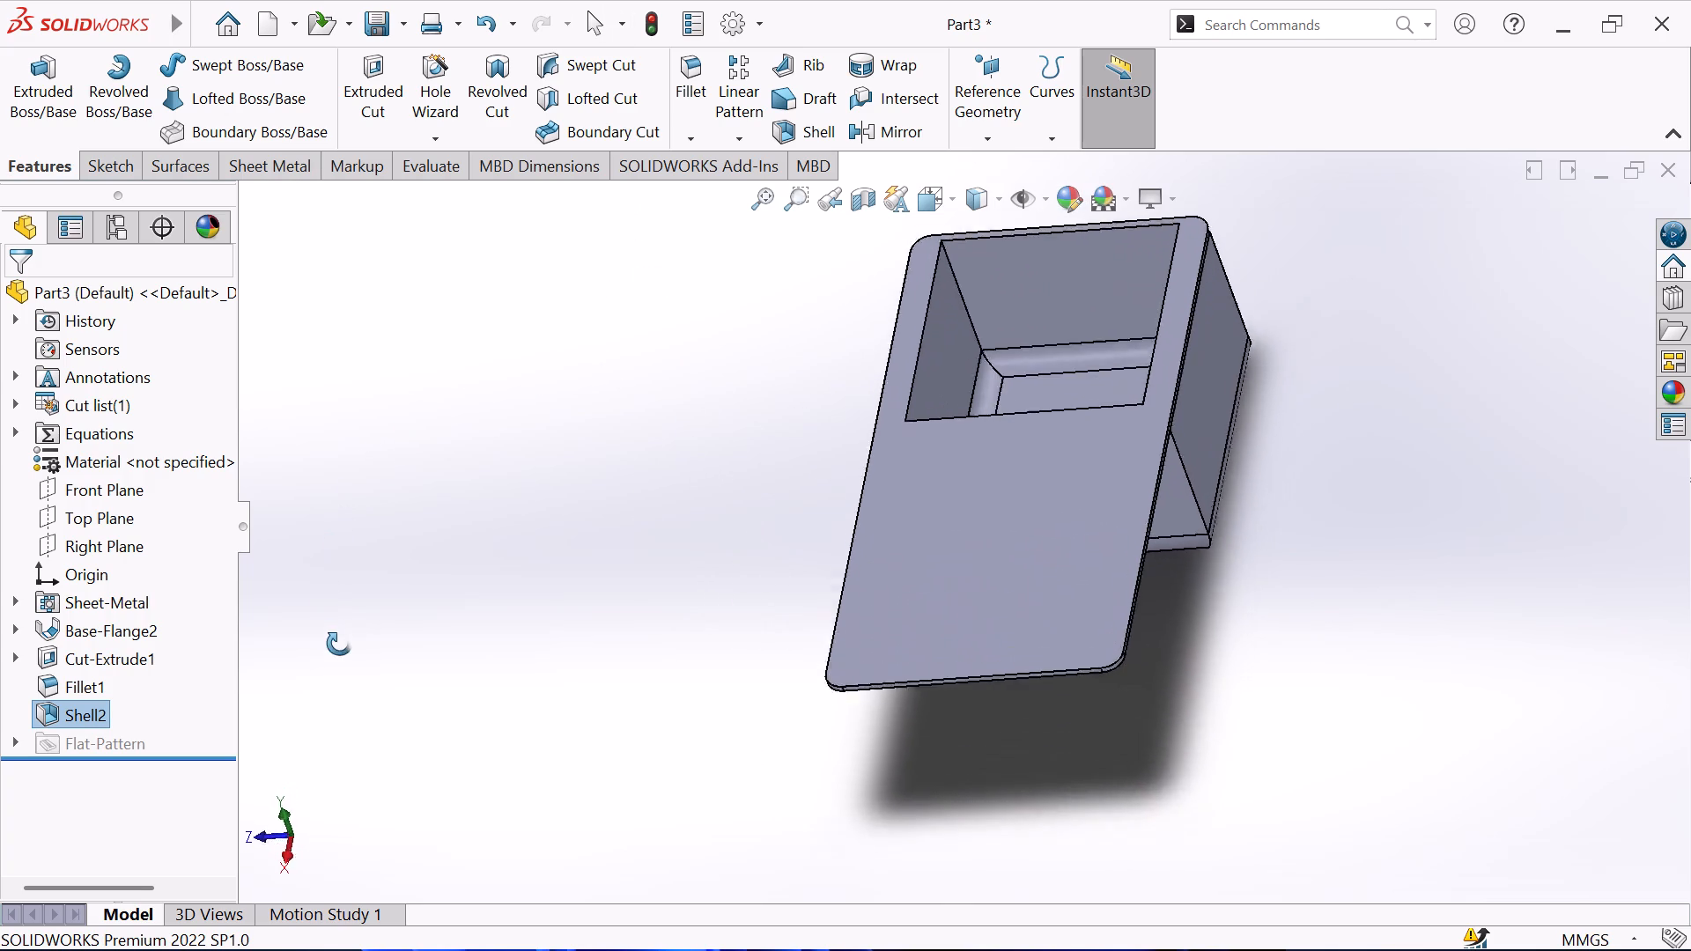
middle_drag(339, 644, 367, 722)
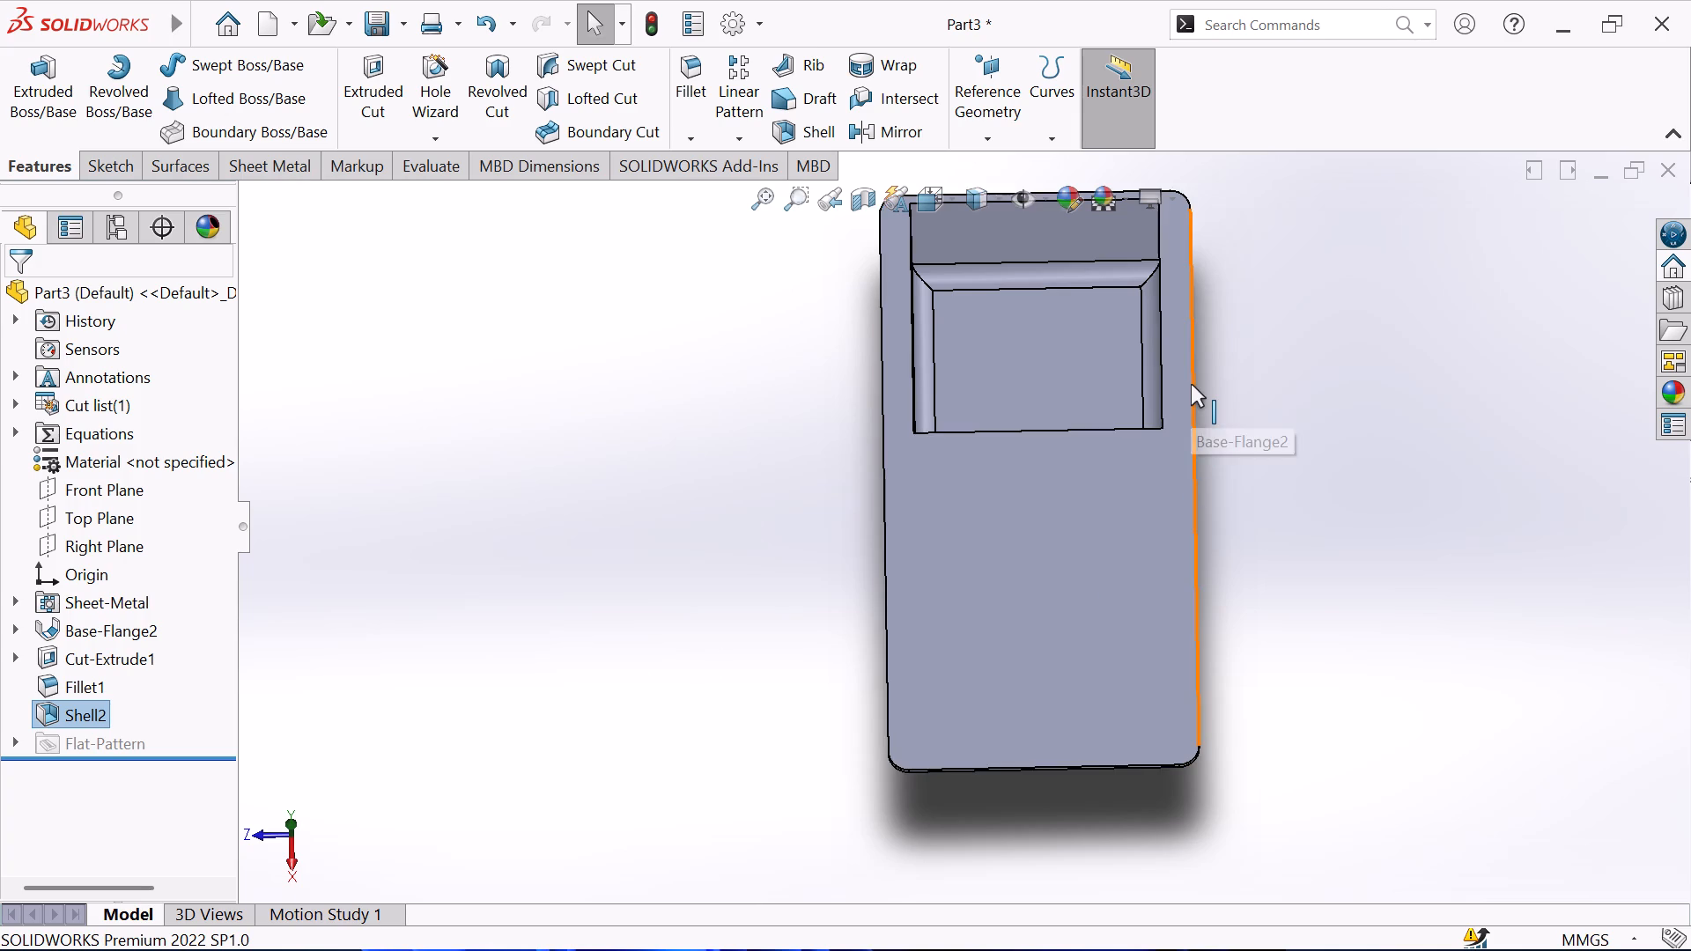
scroll(1191, 384, down, 2)
scroll(1174, 404, up, 1)
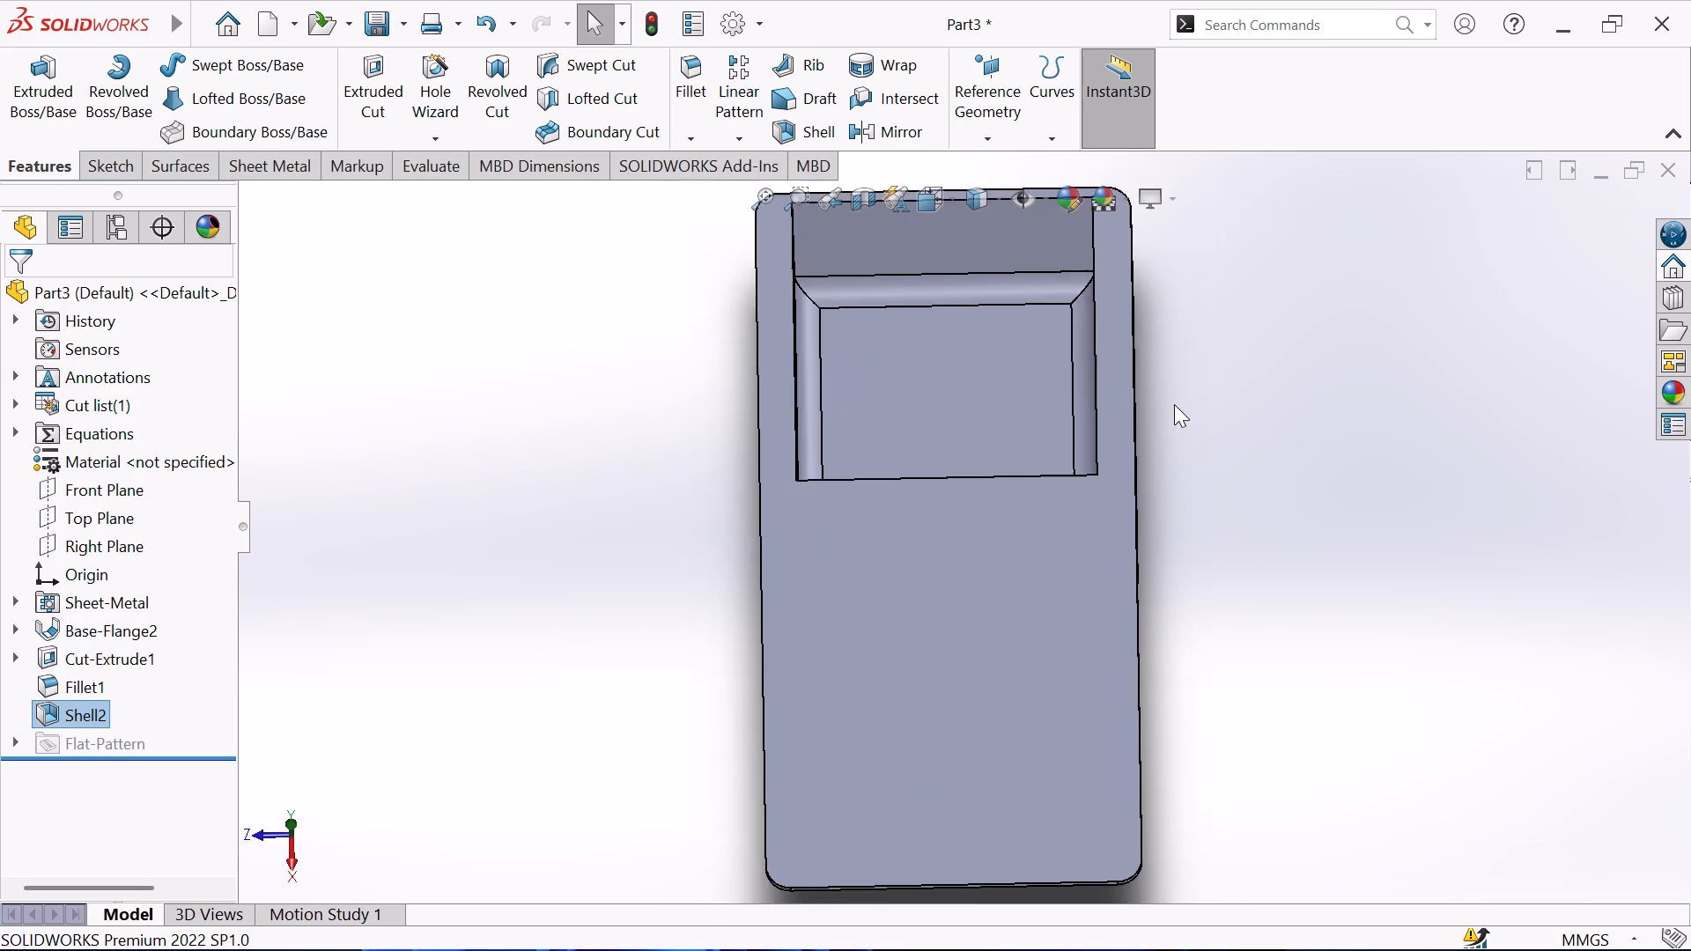
scroll(1174, 404, up, 2)
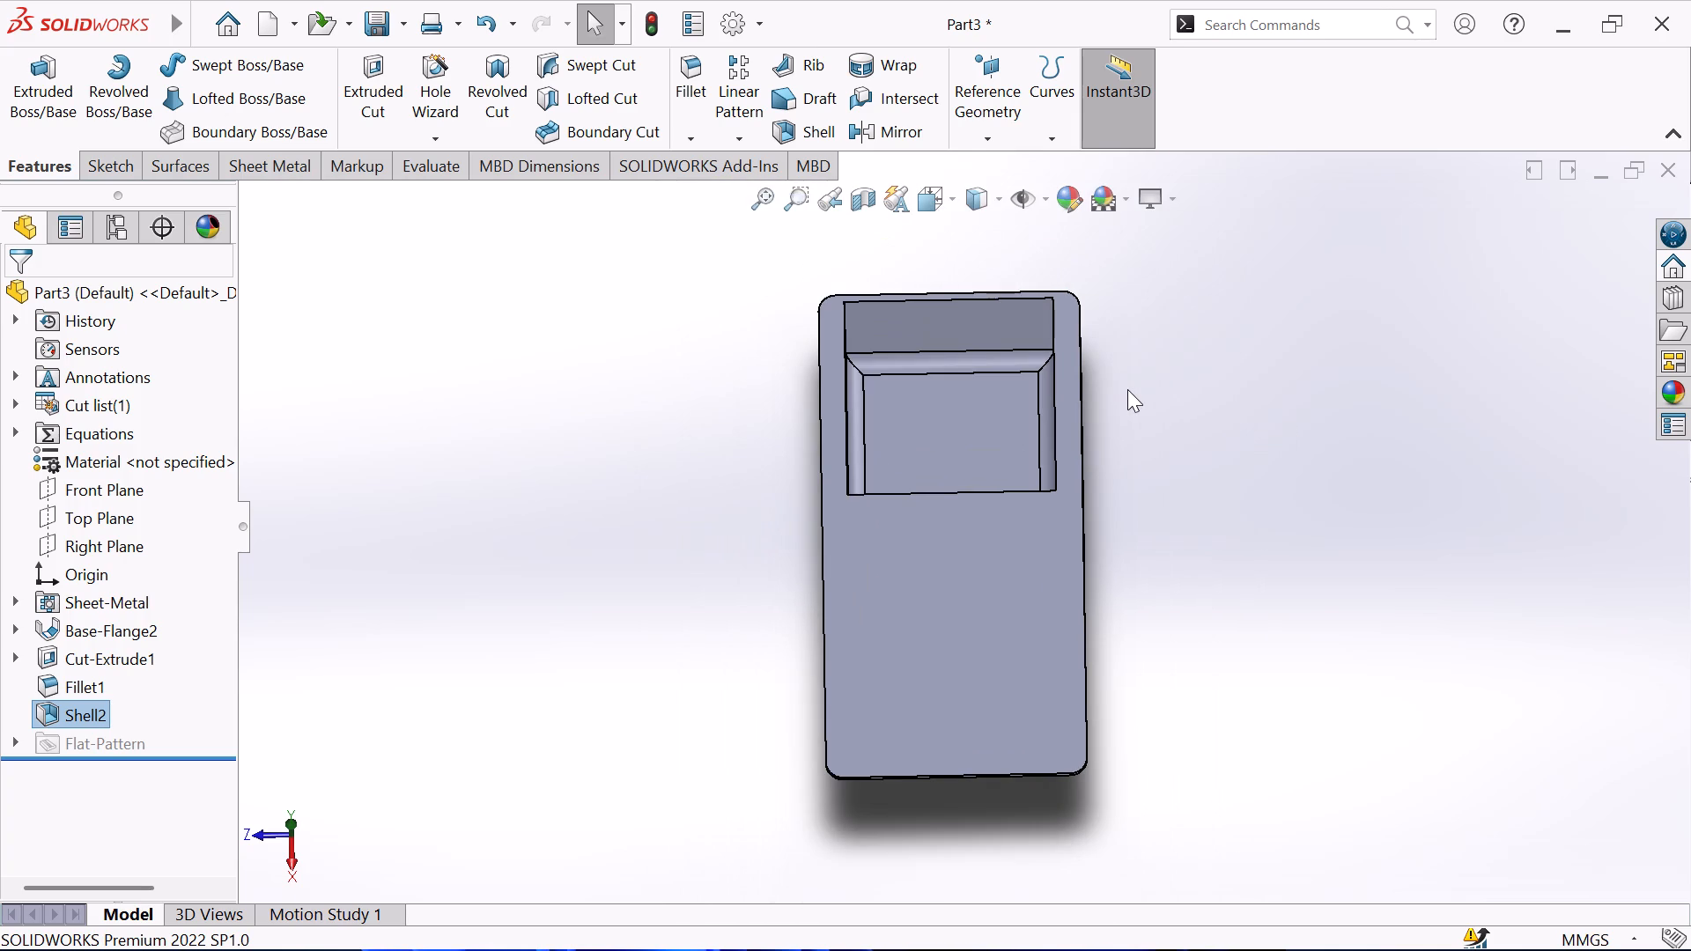
scroll(1127, 389, up, 1)
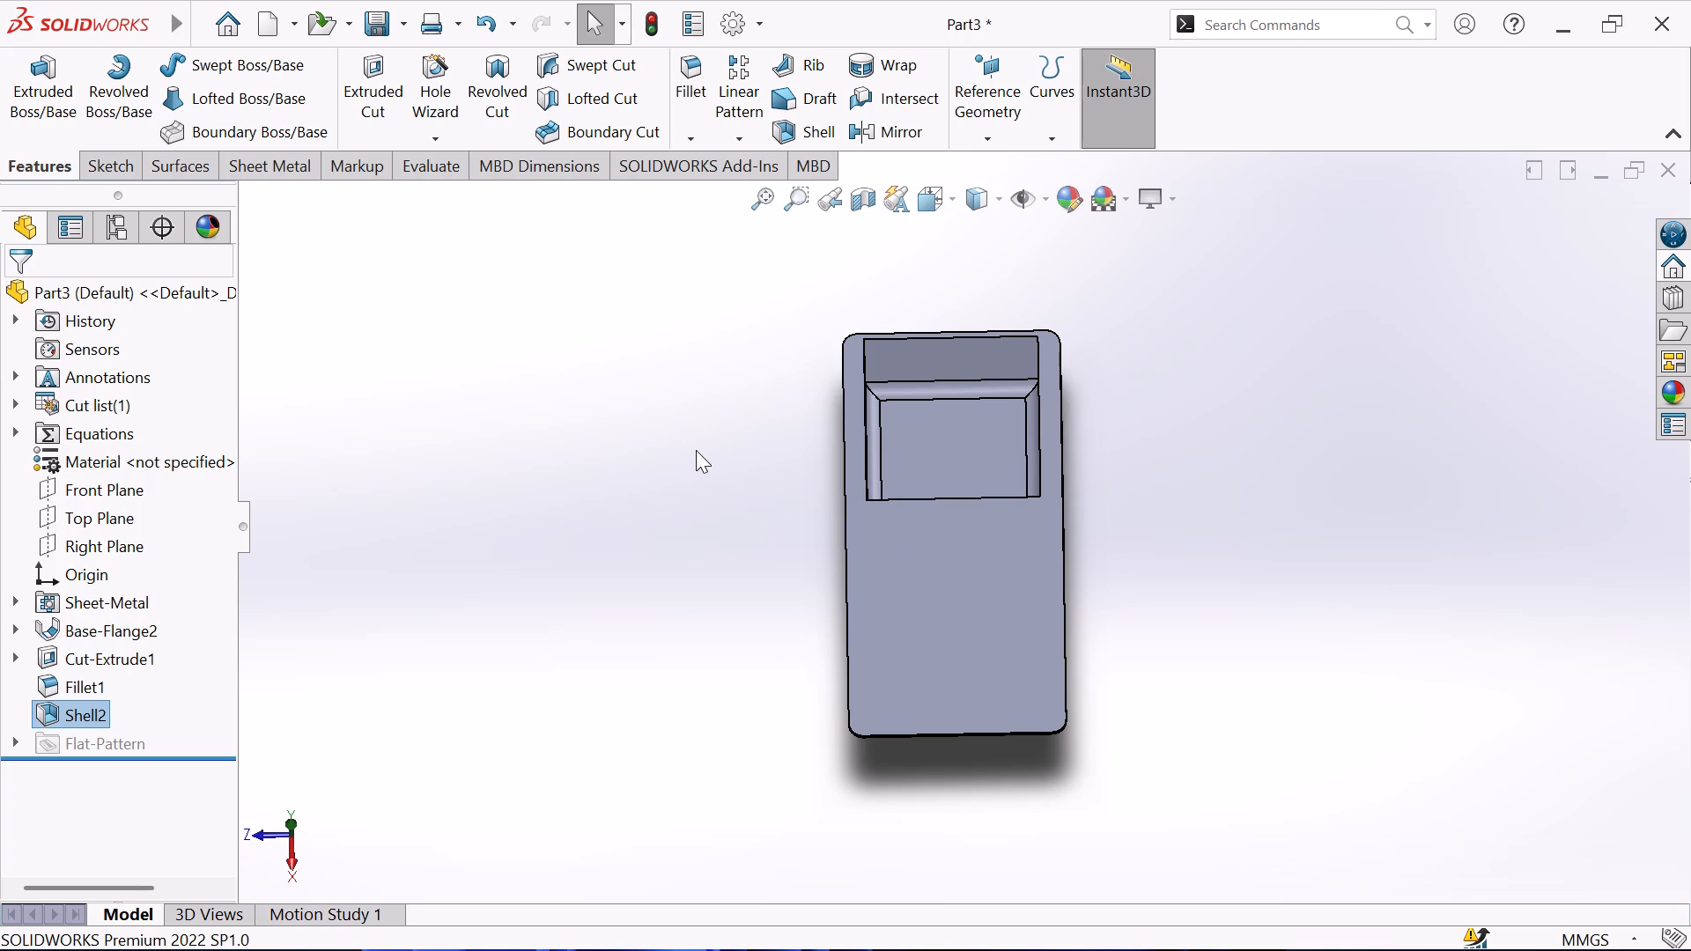
middle_drag(766, 441, 797, 387)
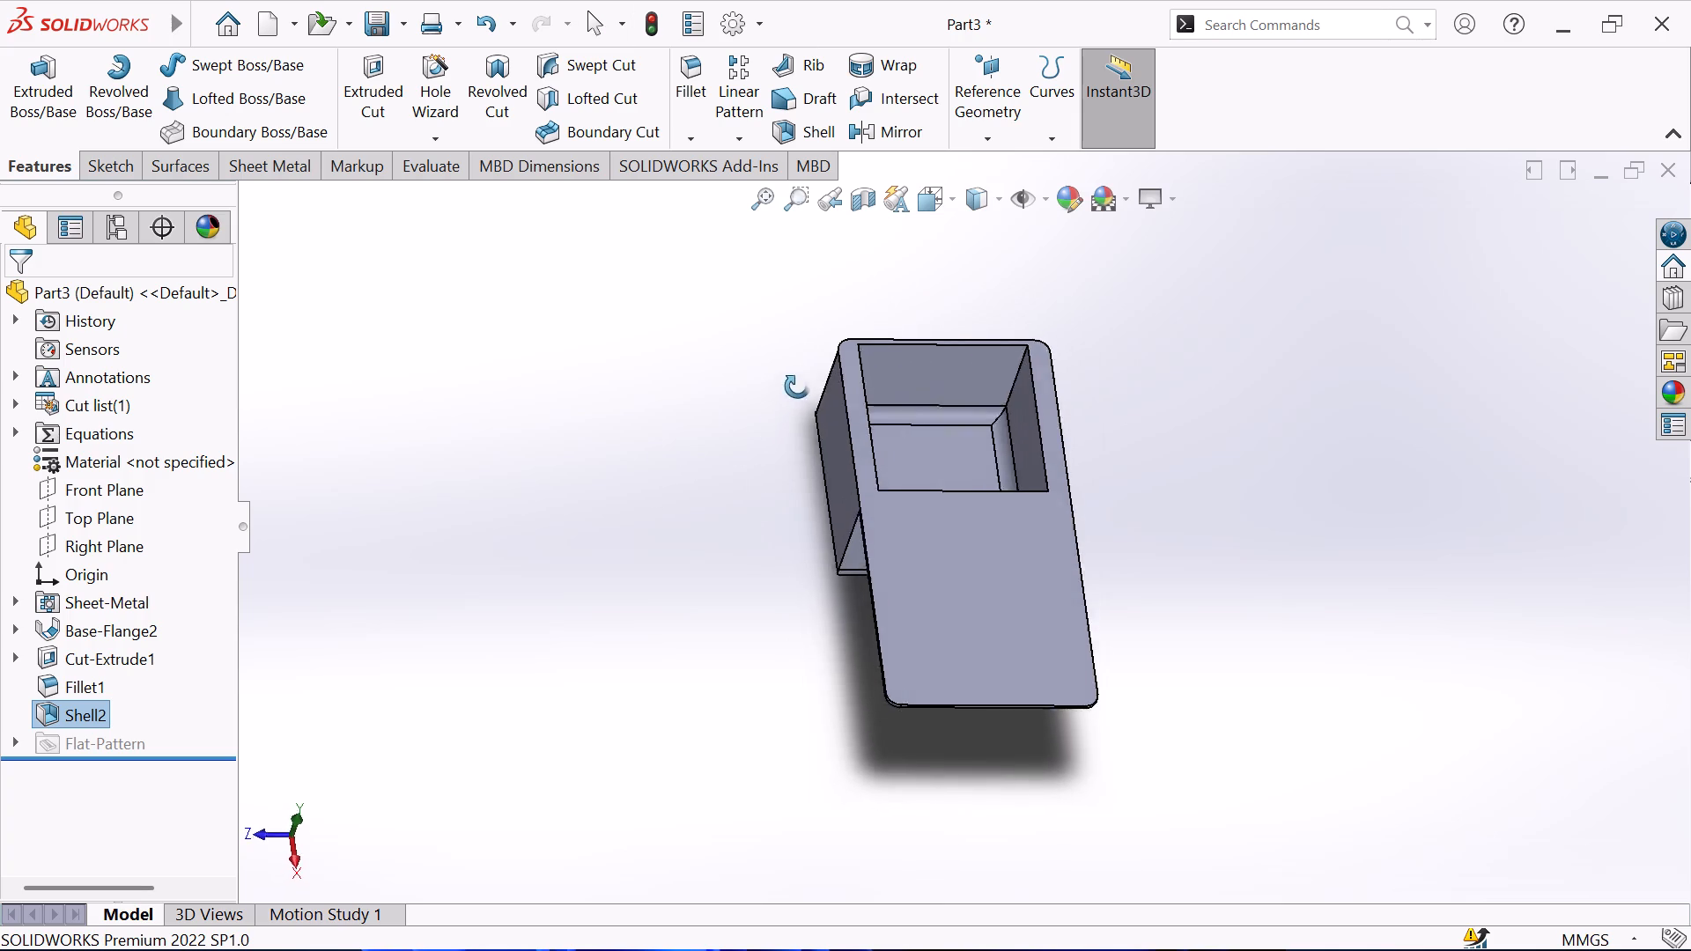
middle_drag(797, 387, 750, 318)
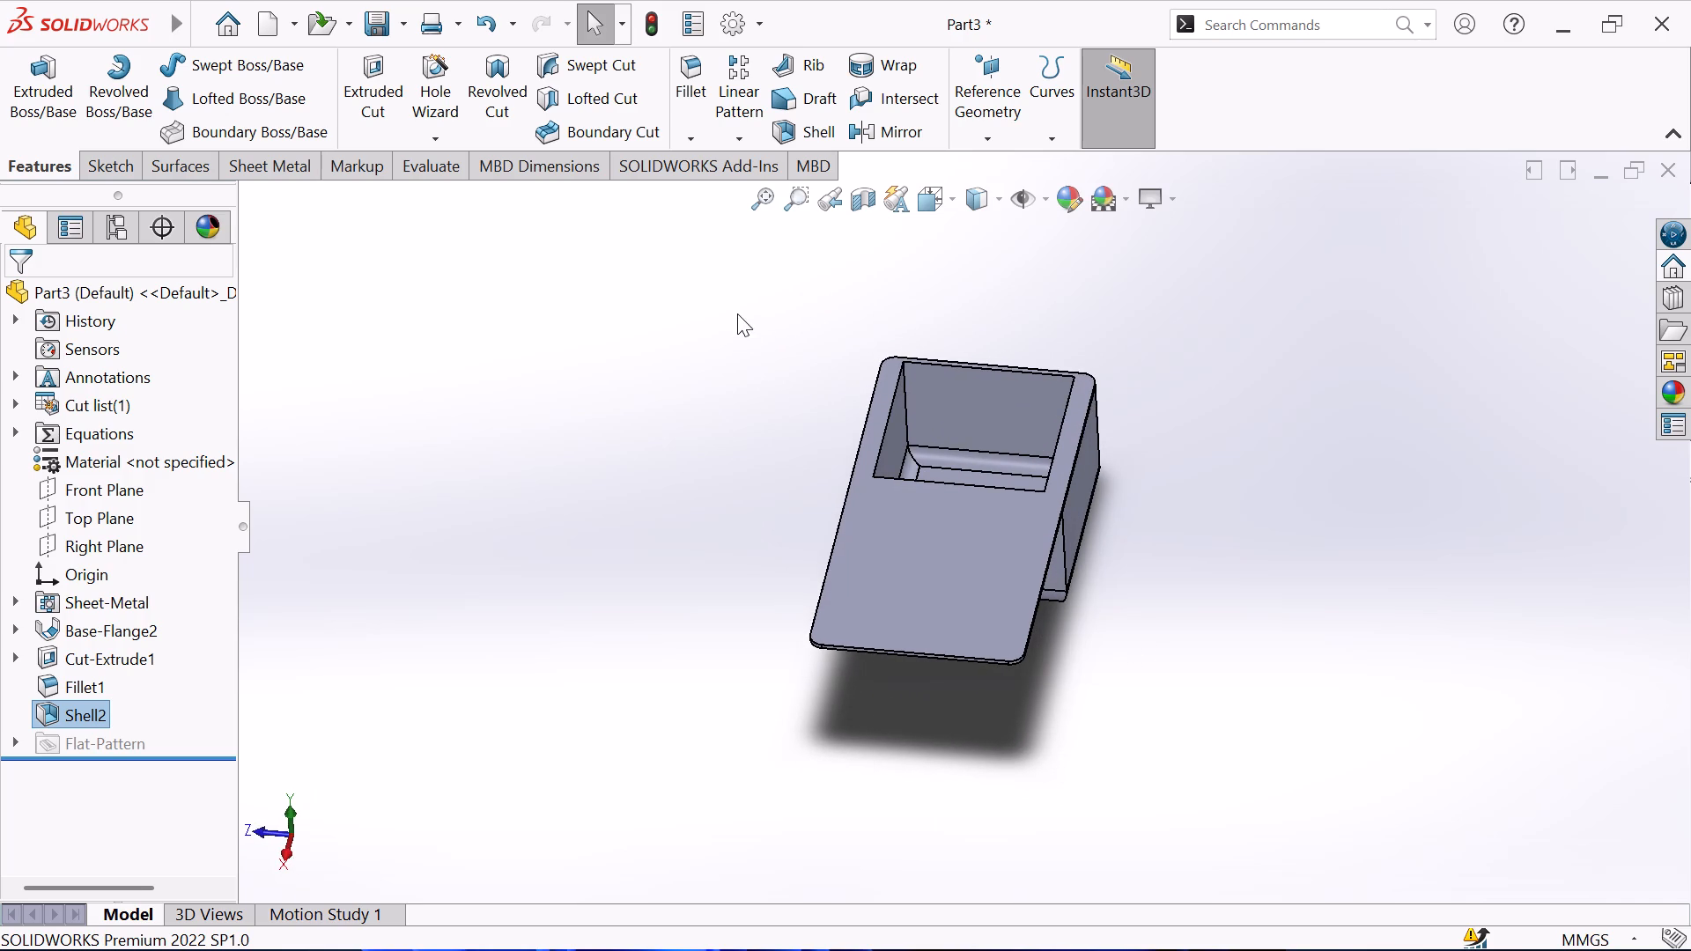
middle_drag(713, 439, 825, 205)
scroll(629, 431, down, 1)
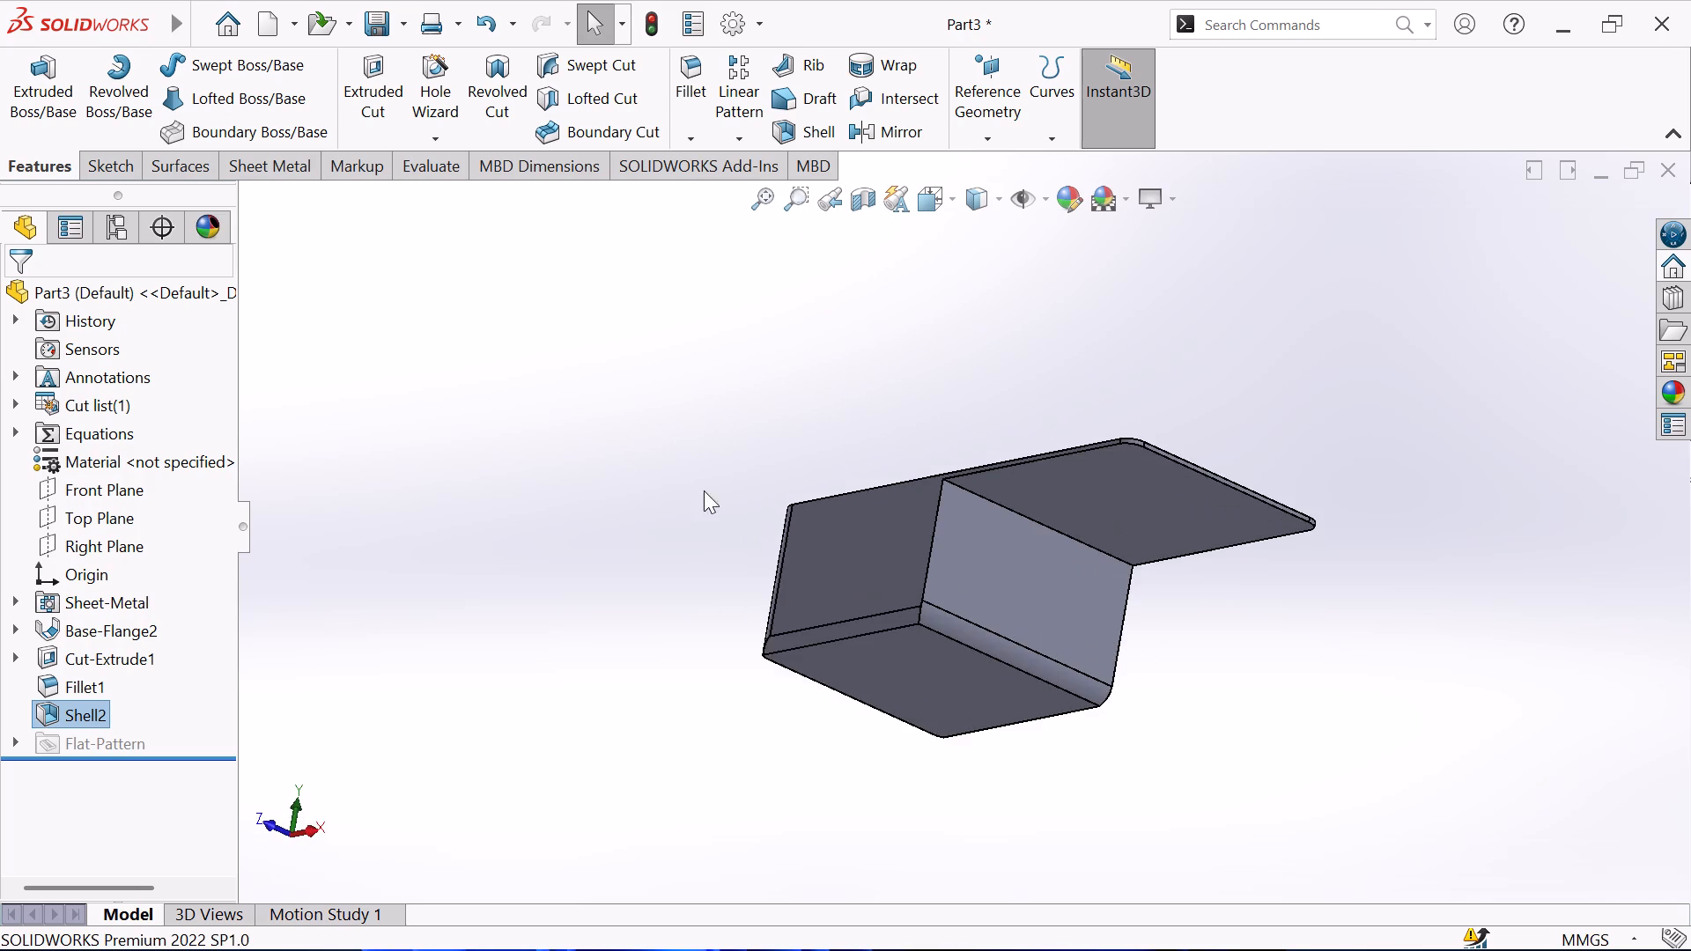
middle_drag(773, 490, 837, 646)
scroll(905, 601, down, 1)
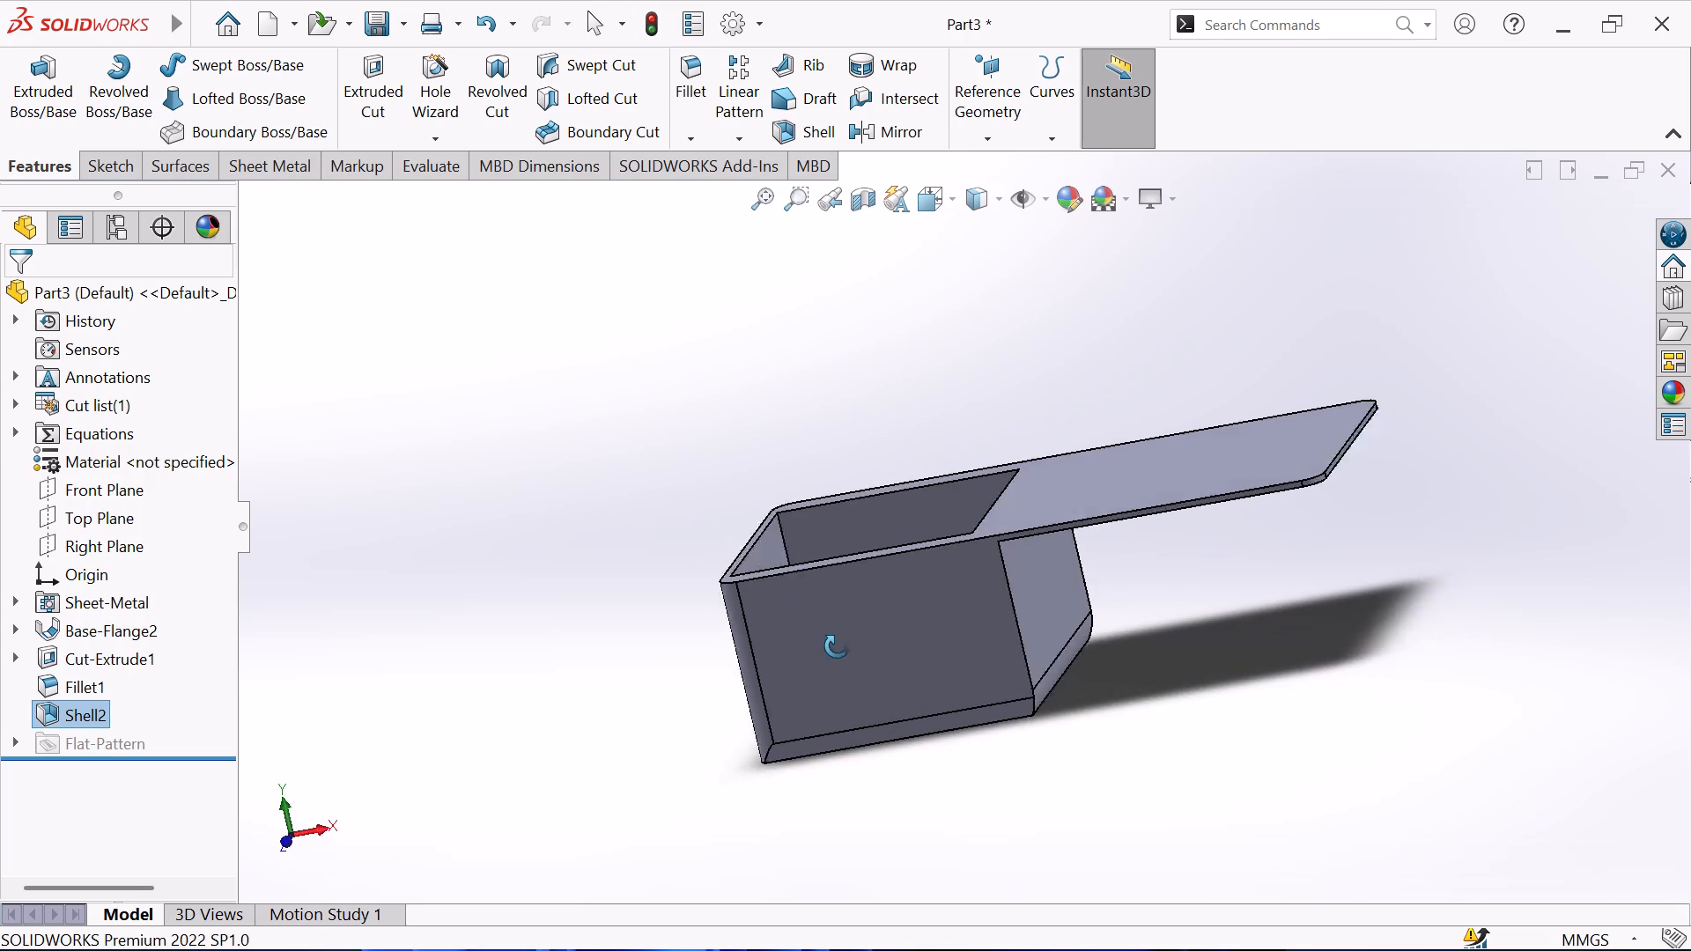
middle_drag(837, 646, 769, 669)
scroll(748, 653, down, 1)
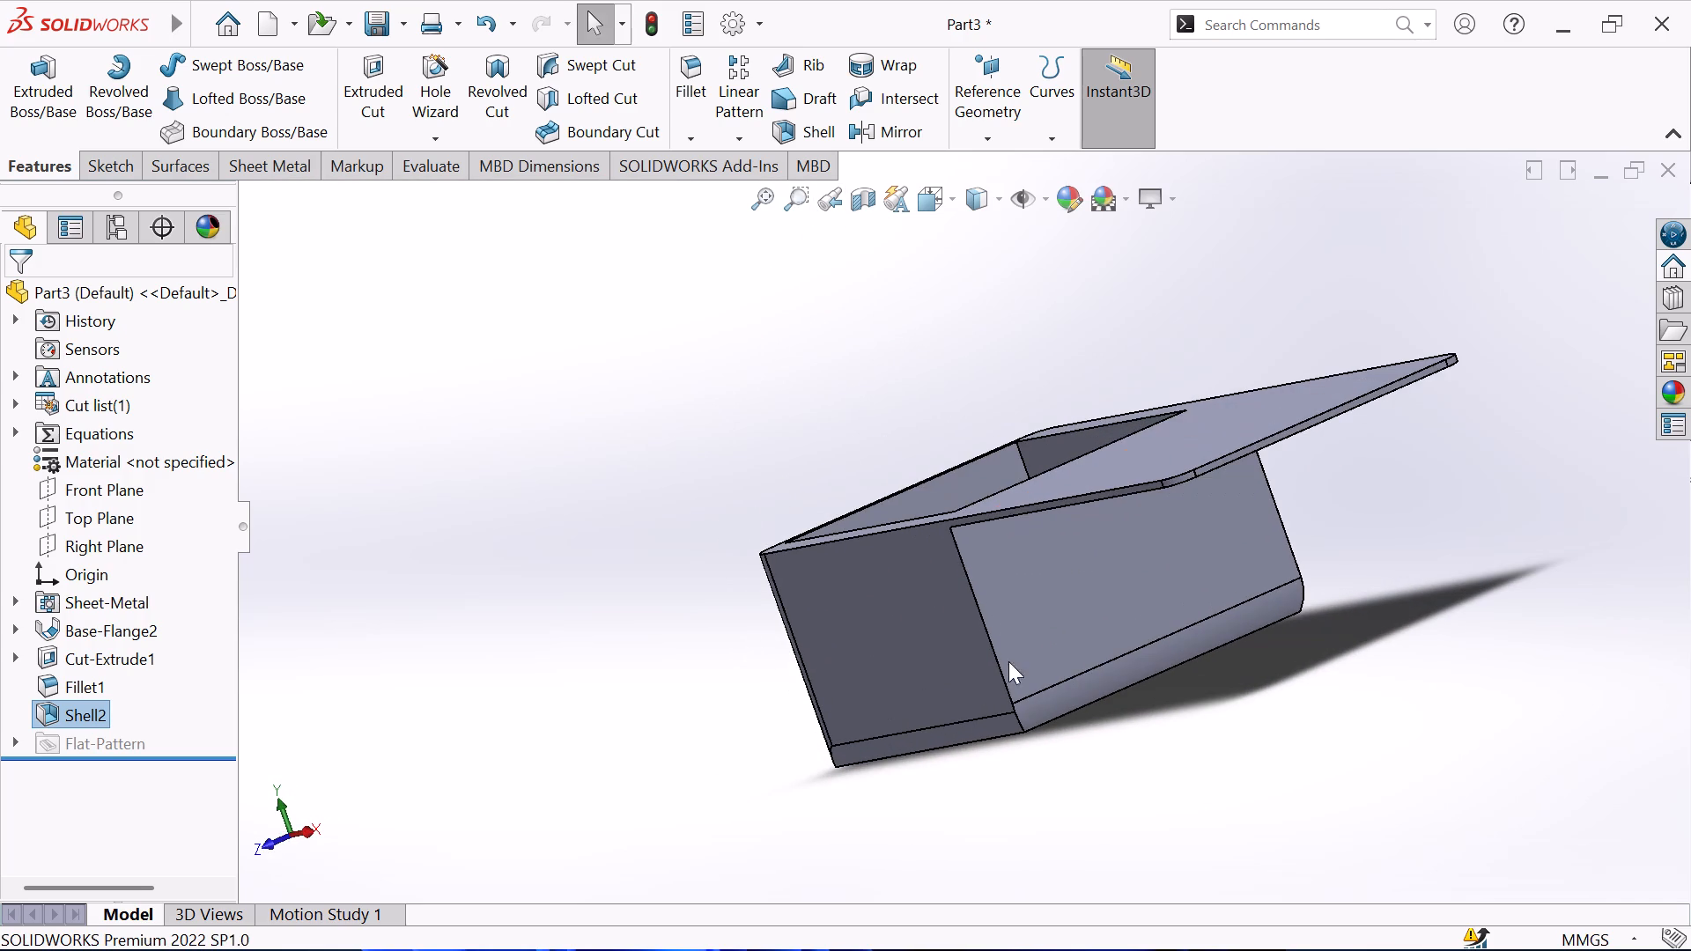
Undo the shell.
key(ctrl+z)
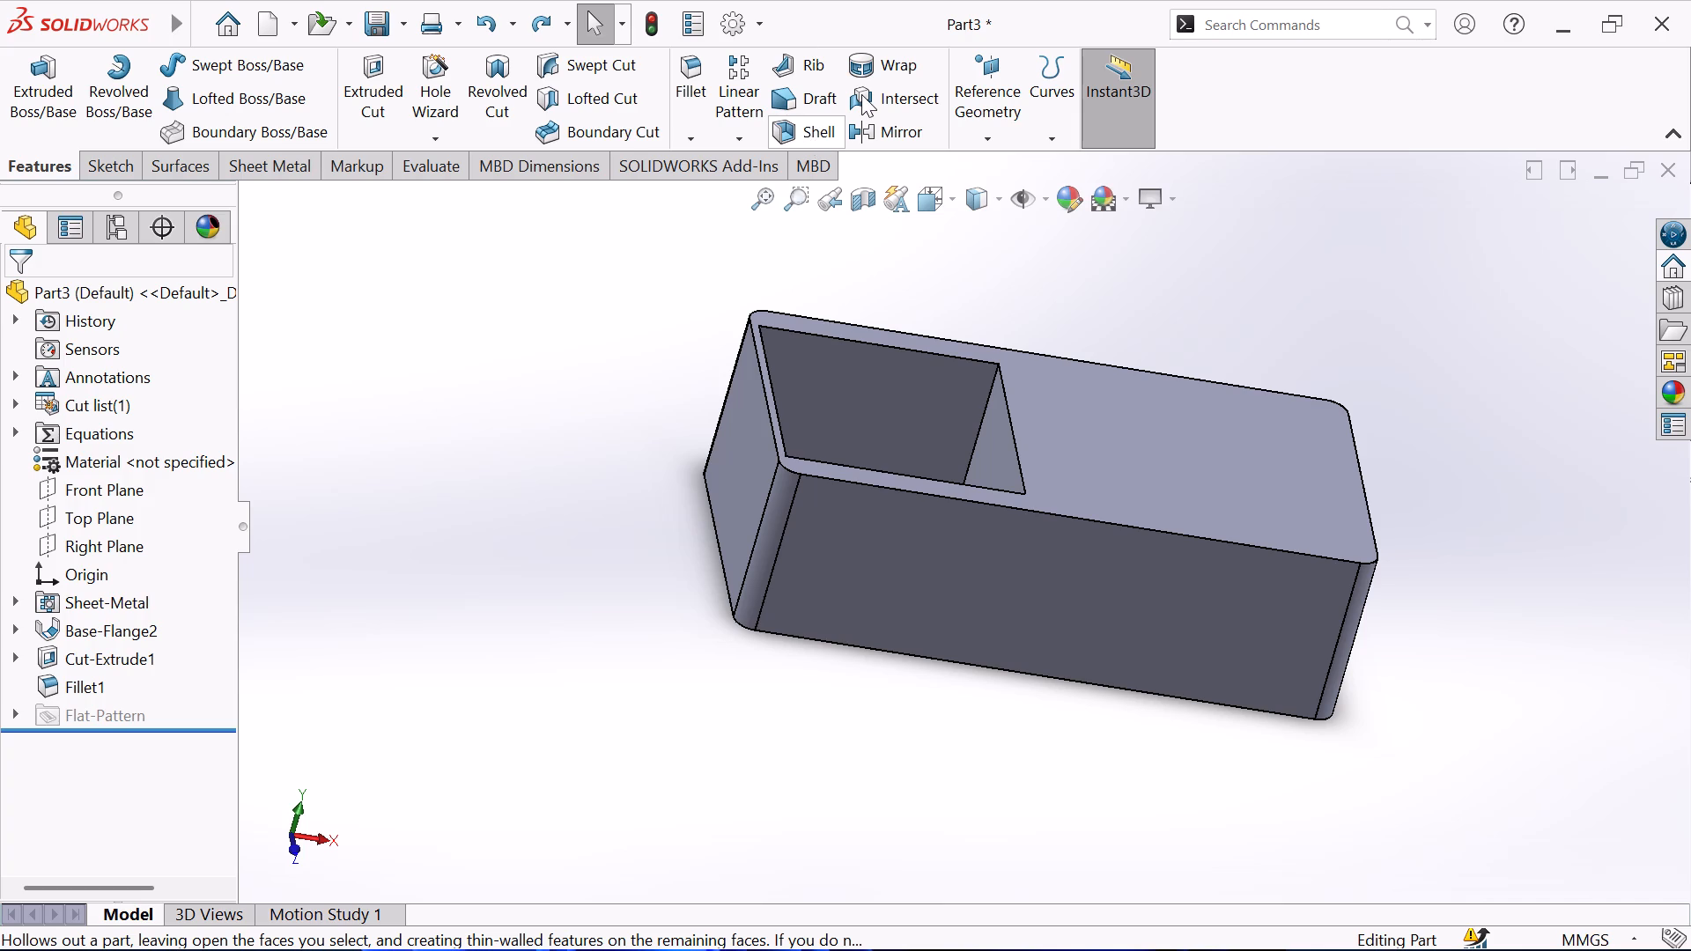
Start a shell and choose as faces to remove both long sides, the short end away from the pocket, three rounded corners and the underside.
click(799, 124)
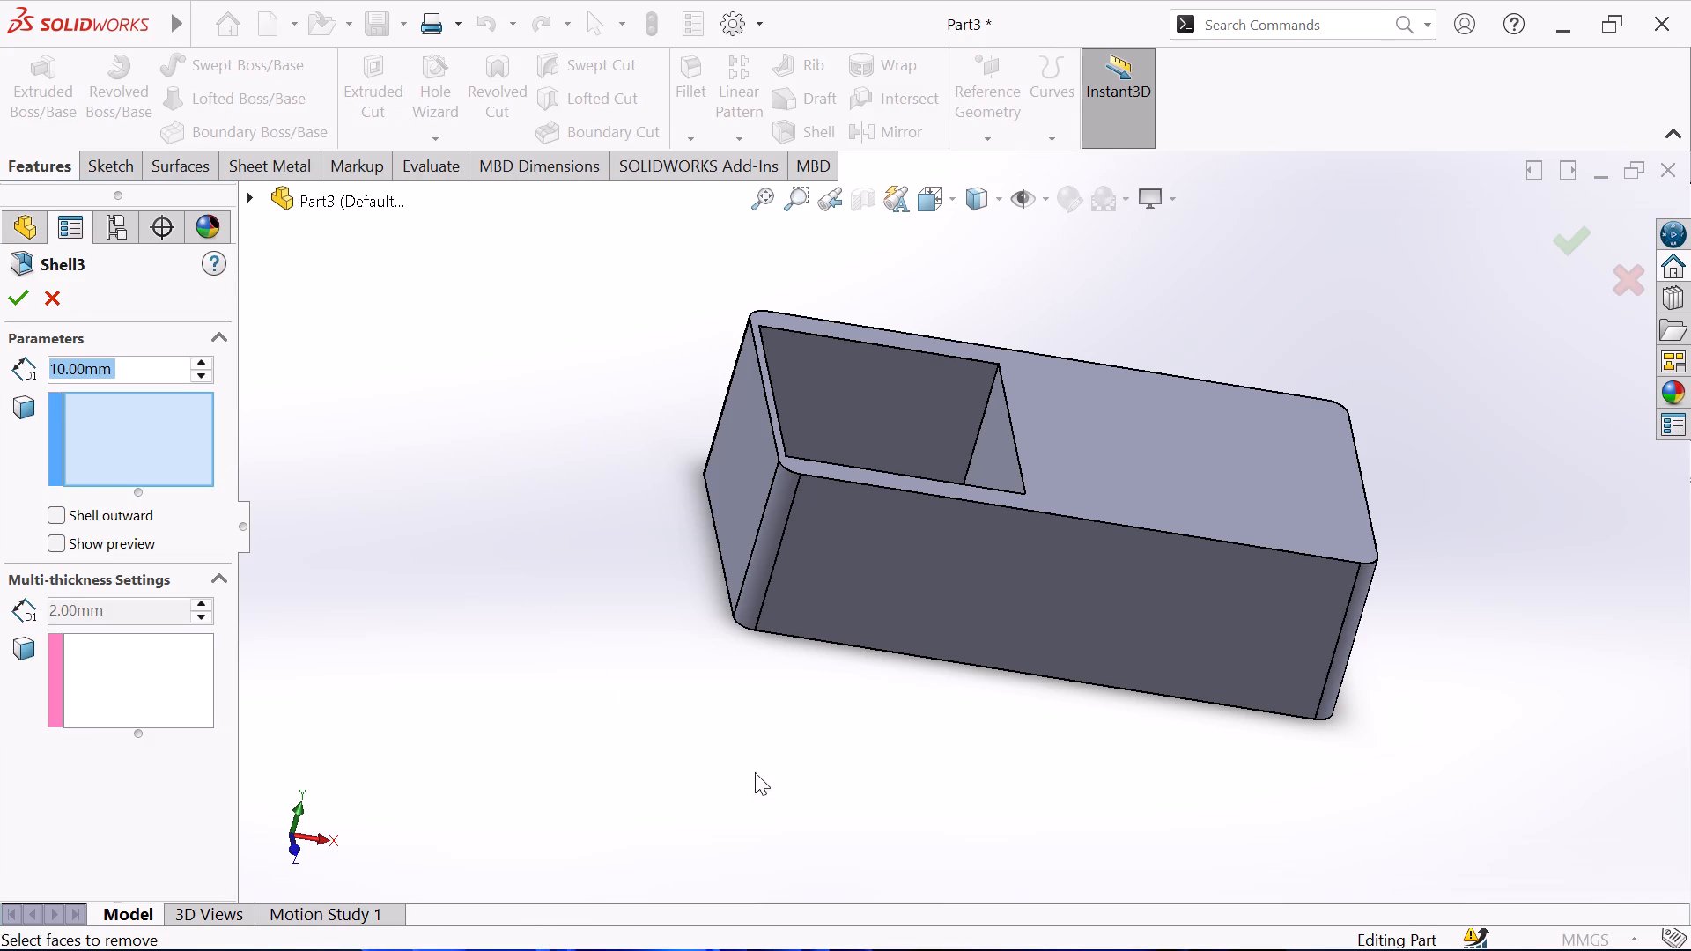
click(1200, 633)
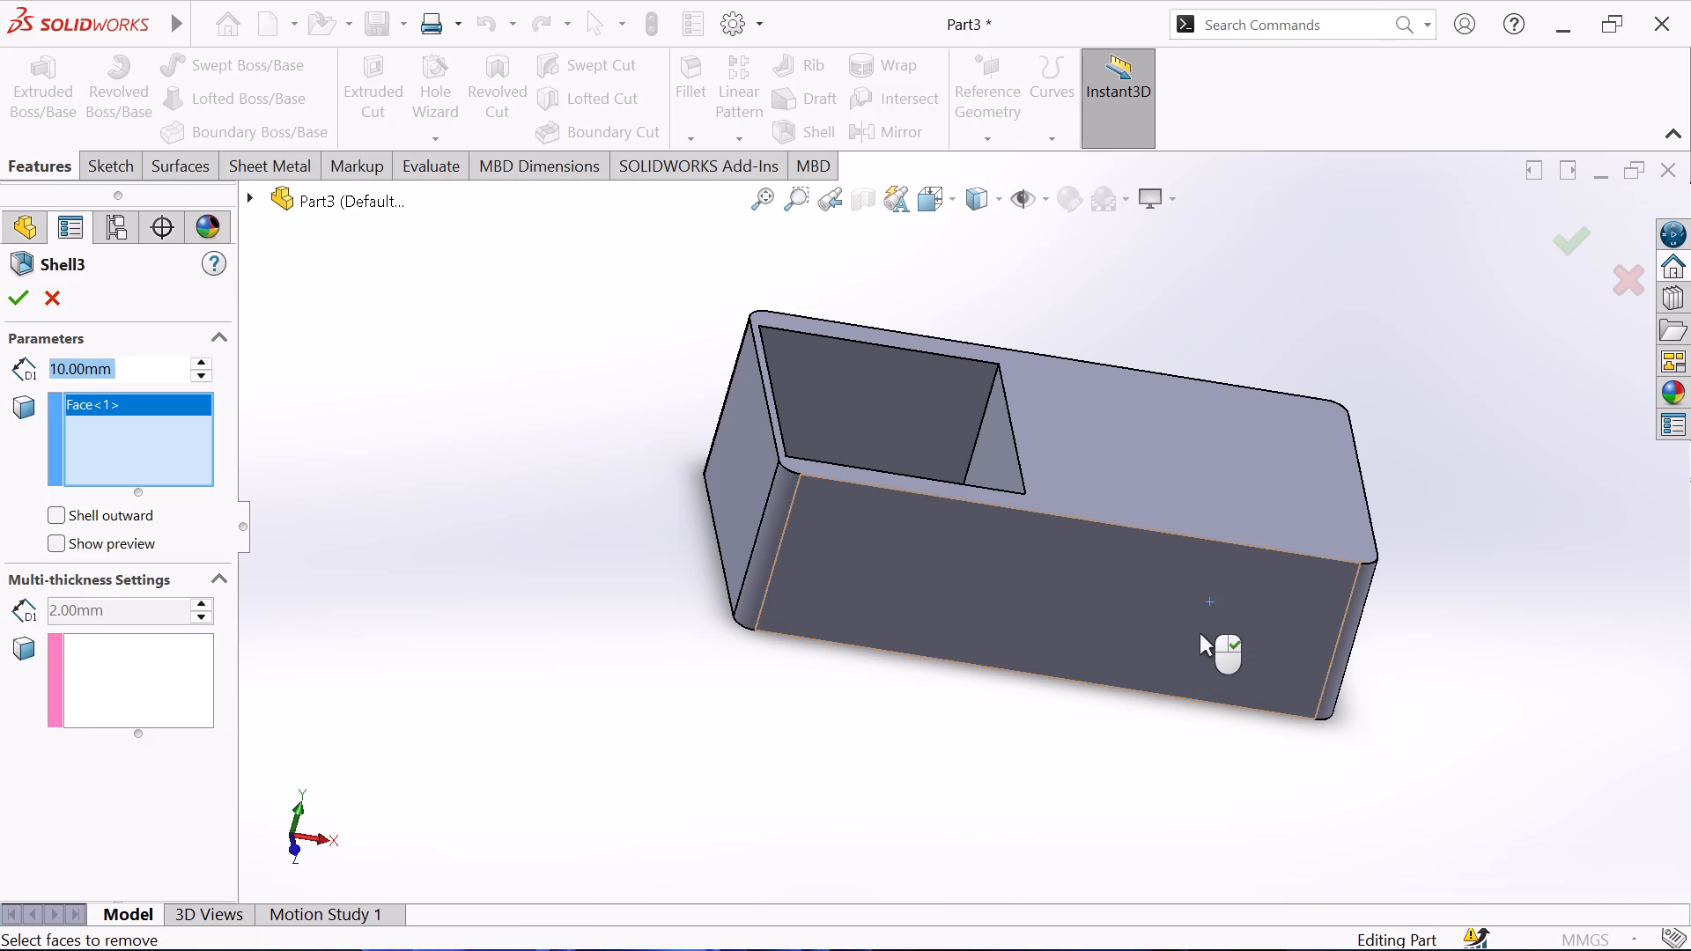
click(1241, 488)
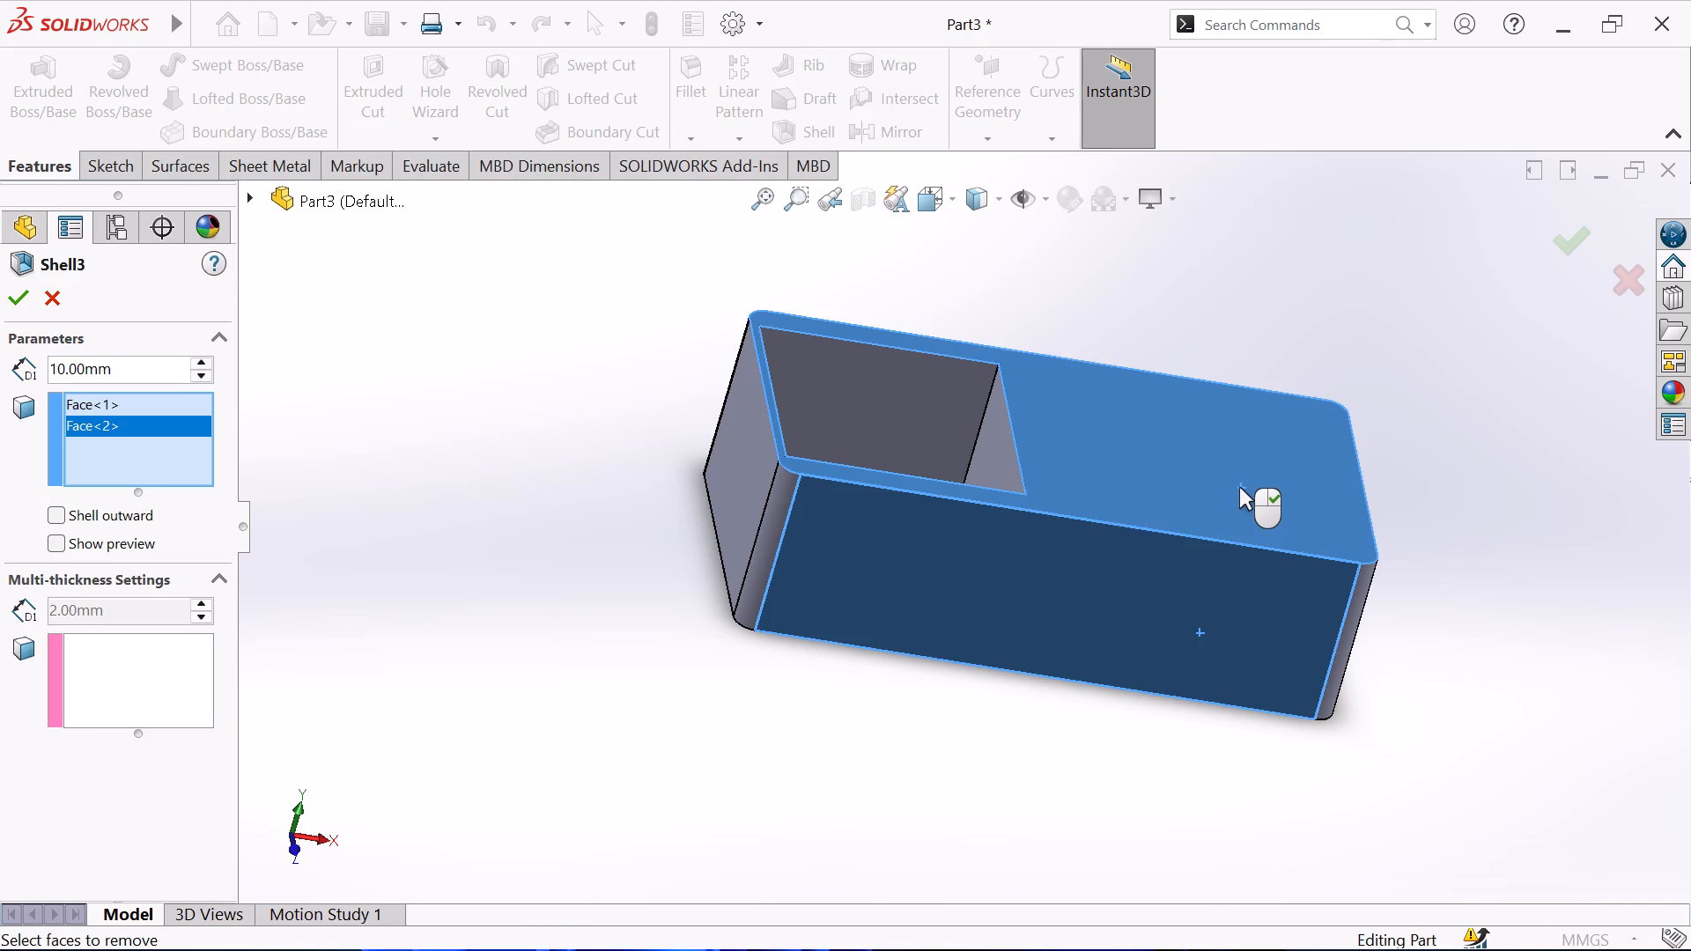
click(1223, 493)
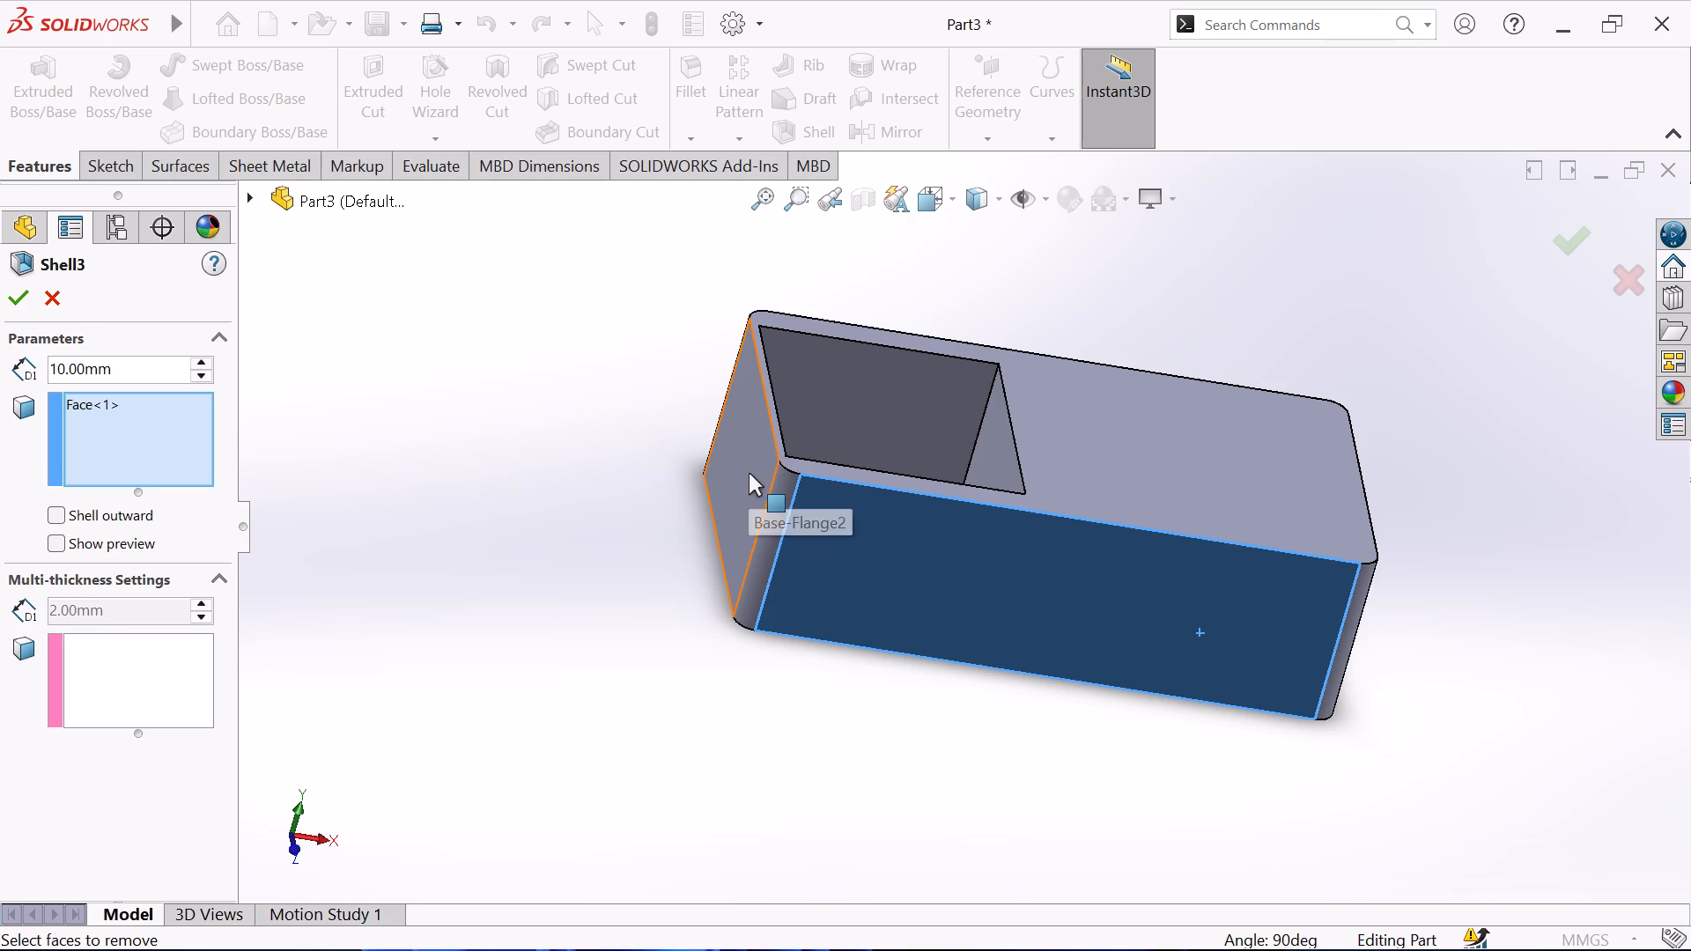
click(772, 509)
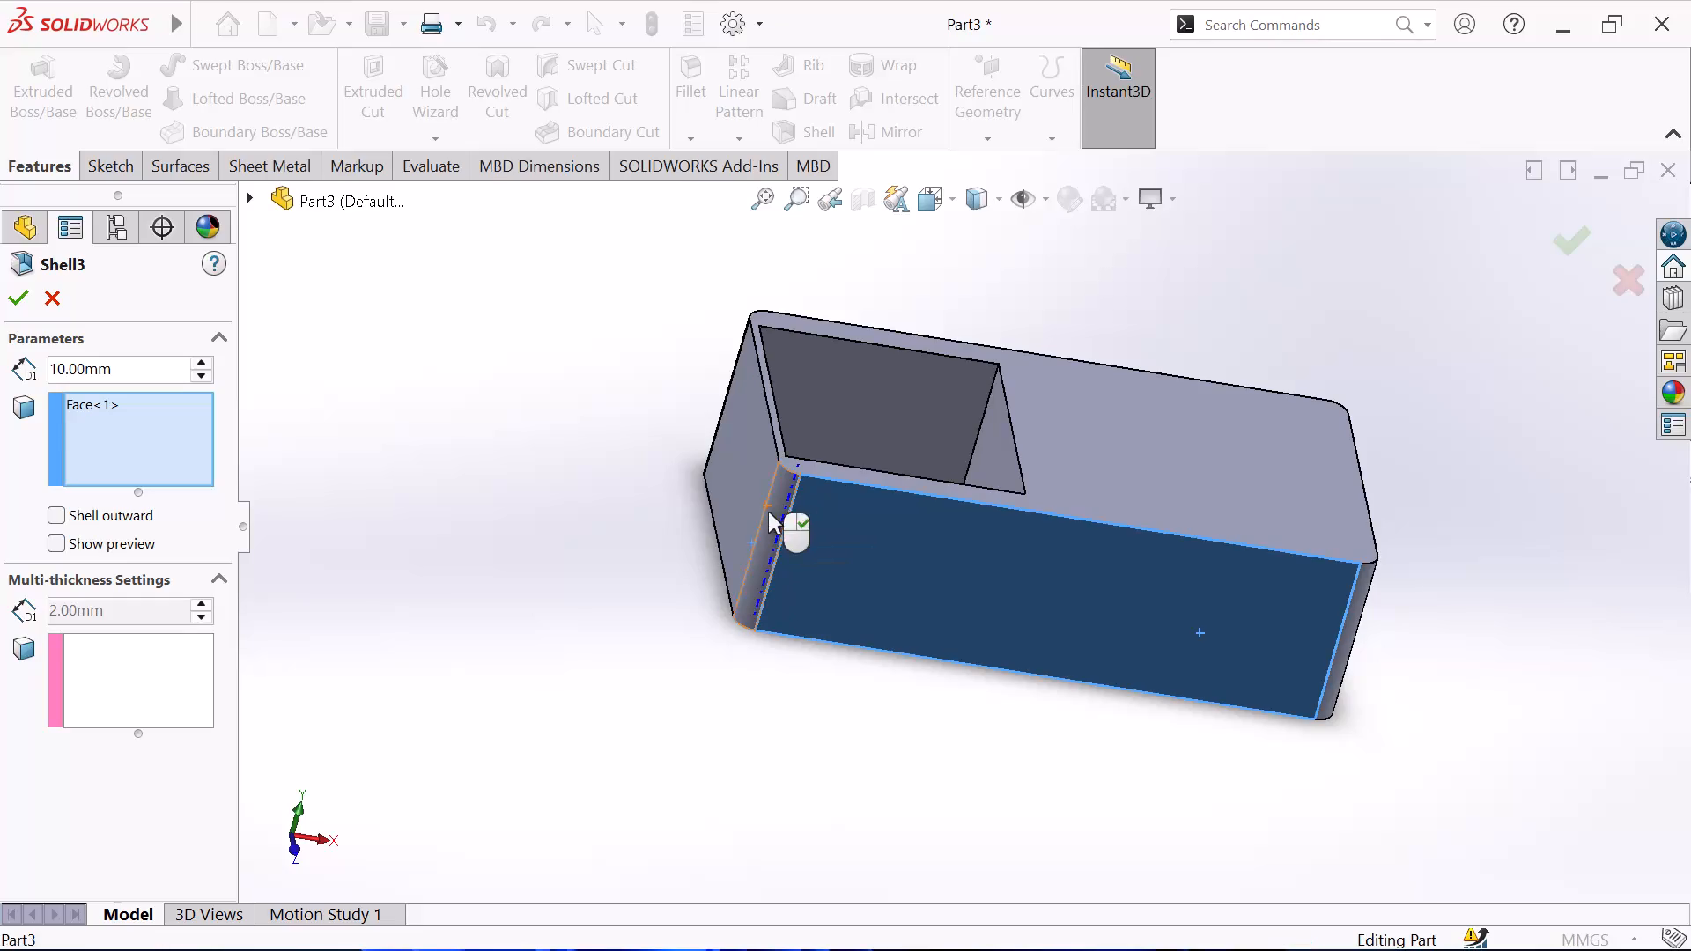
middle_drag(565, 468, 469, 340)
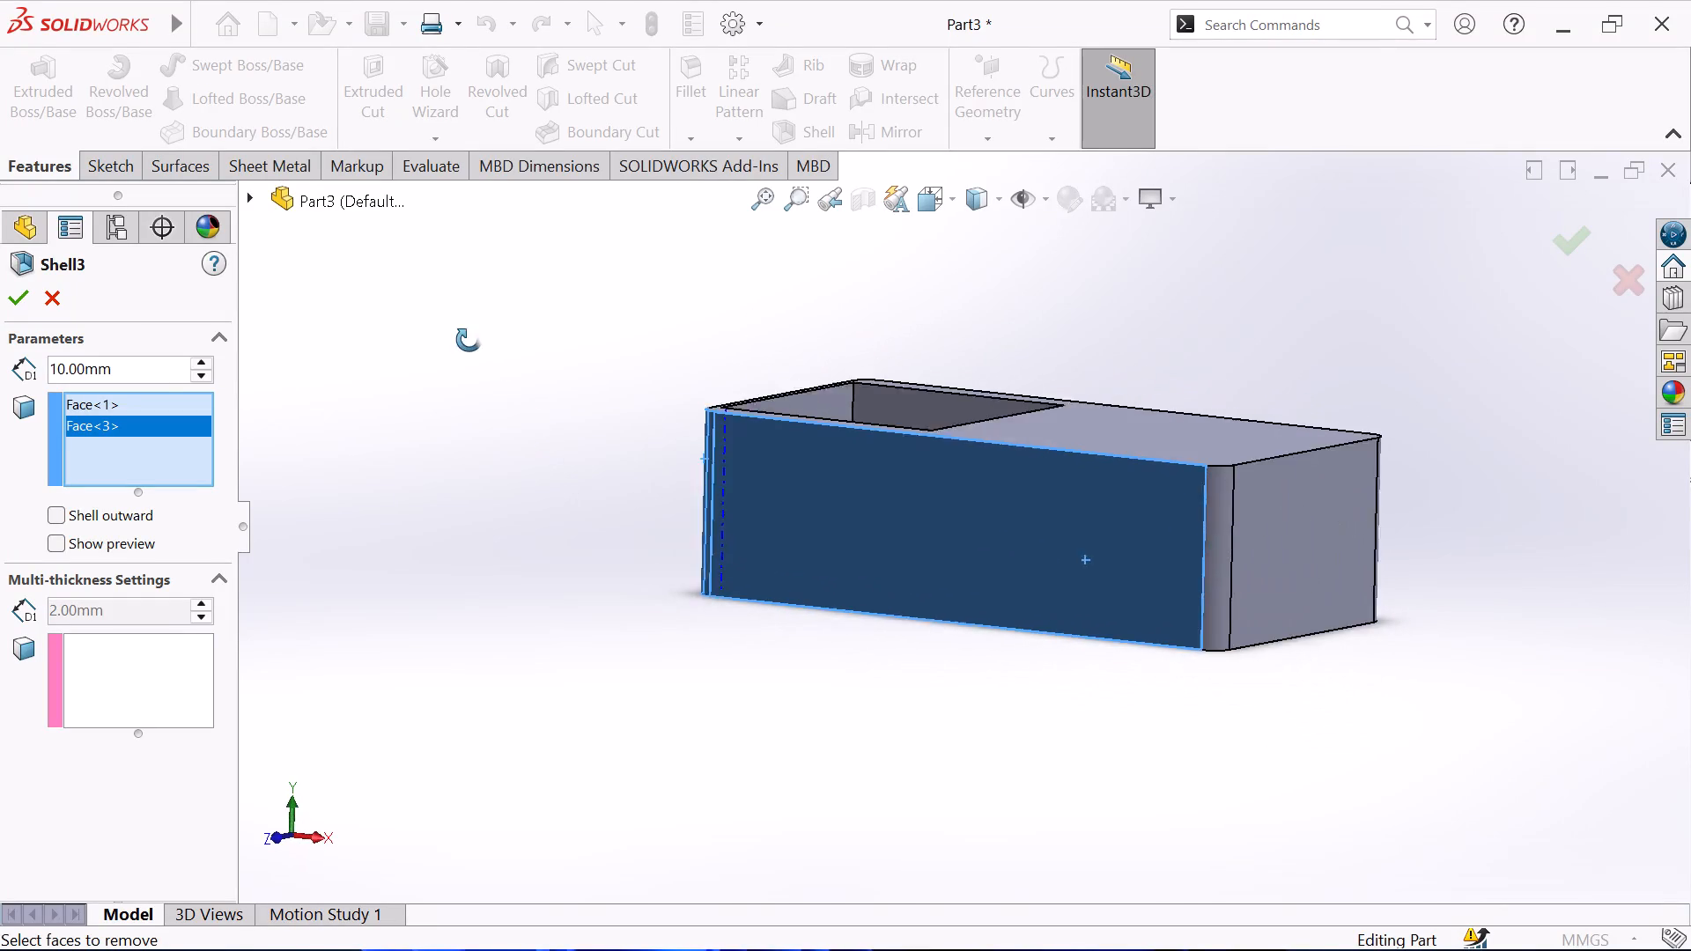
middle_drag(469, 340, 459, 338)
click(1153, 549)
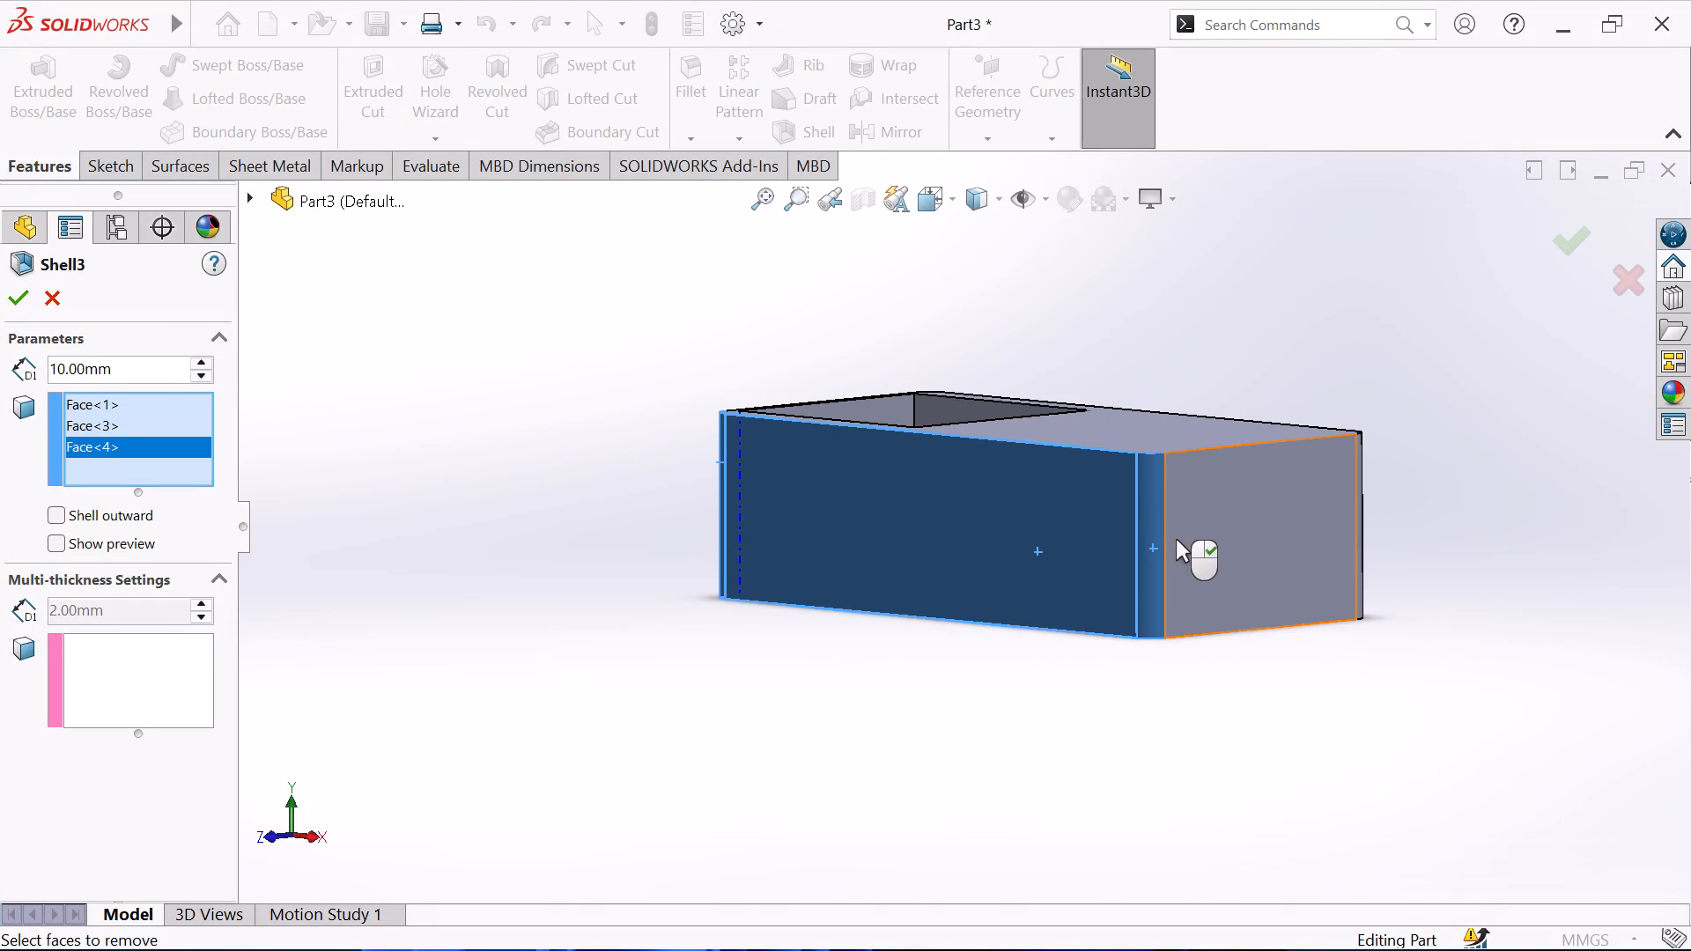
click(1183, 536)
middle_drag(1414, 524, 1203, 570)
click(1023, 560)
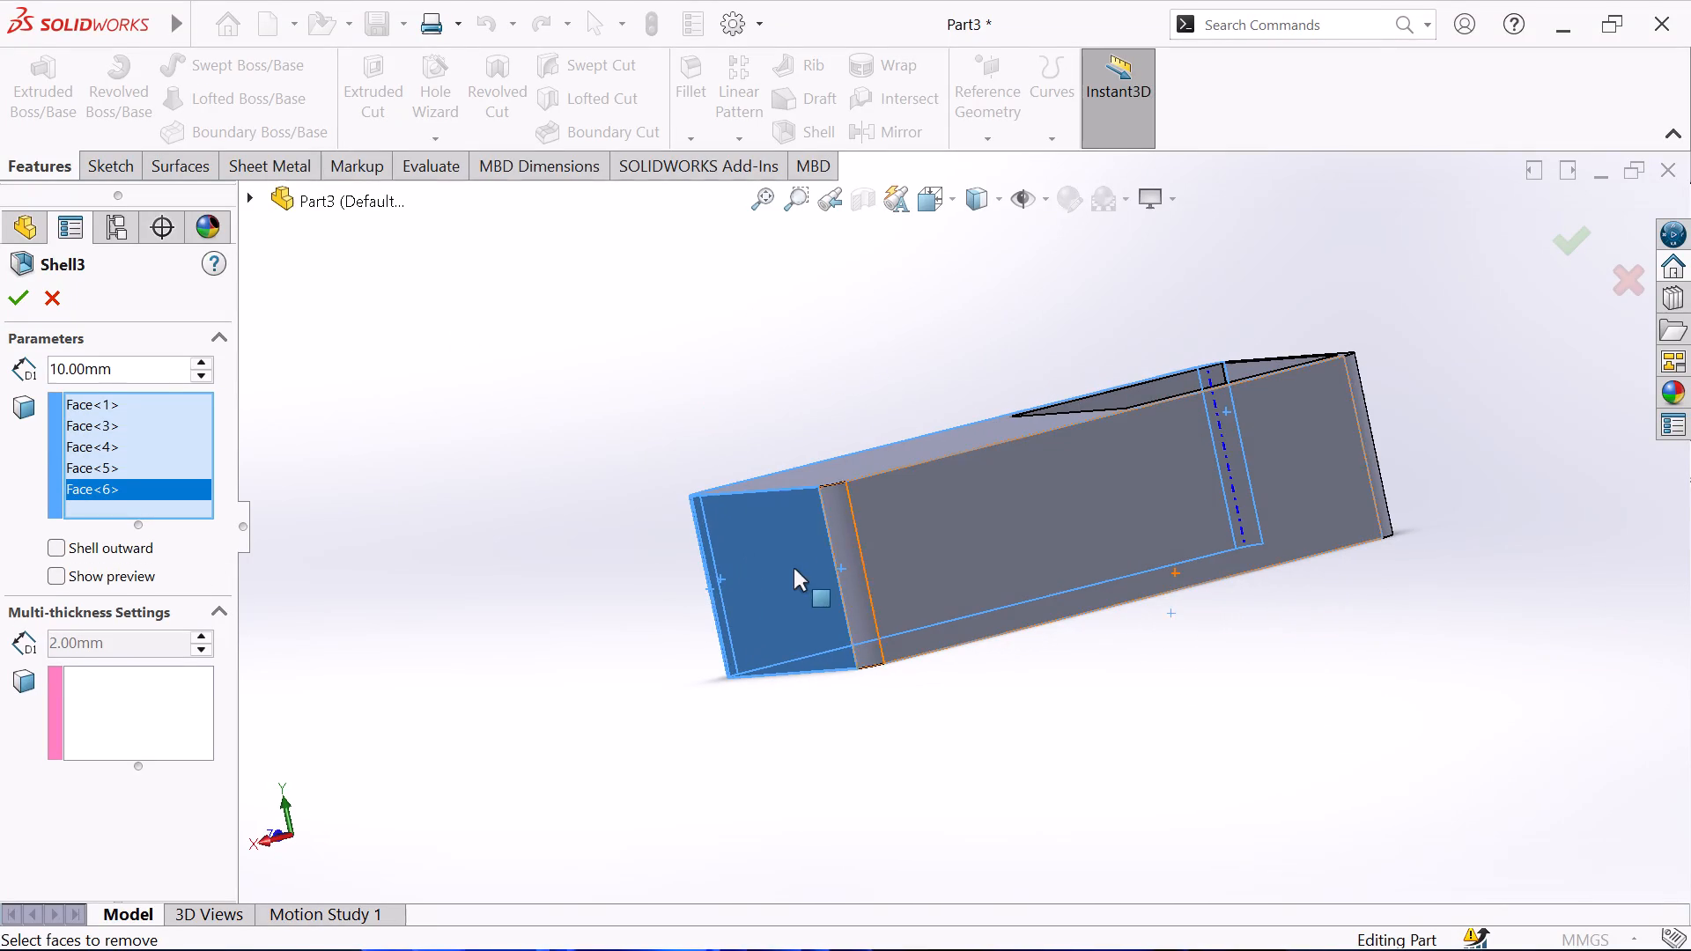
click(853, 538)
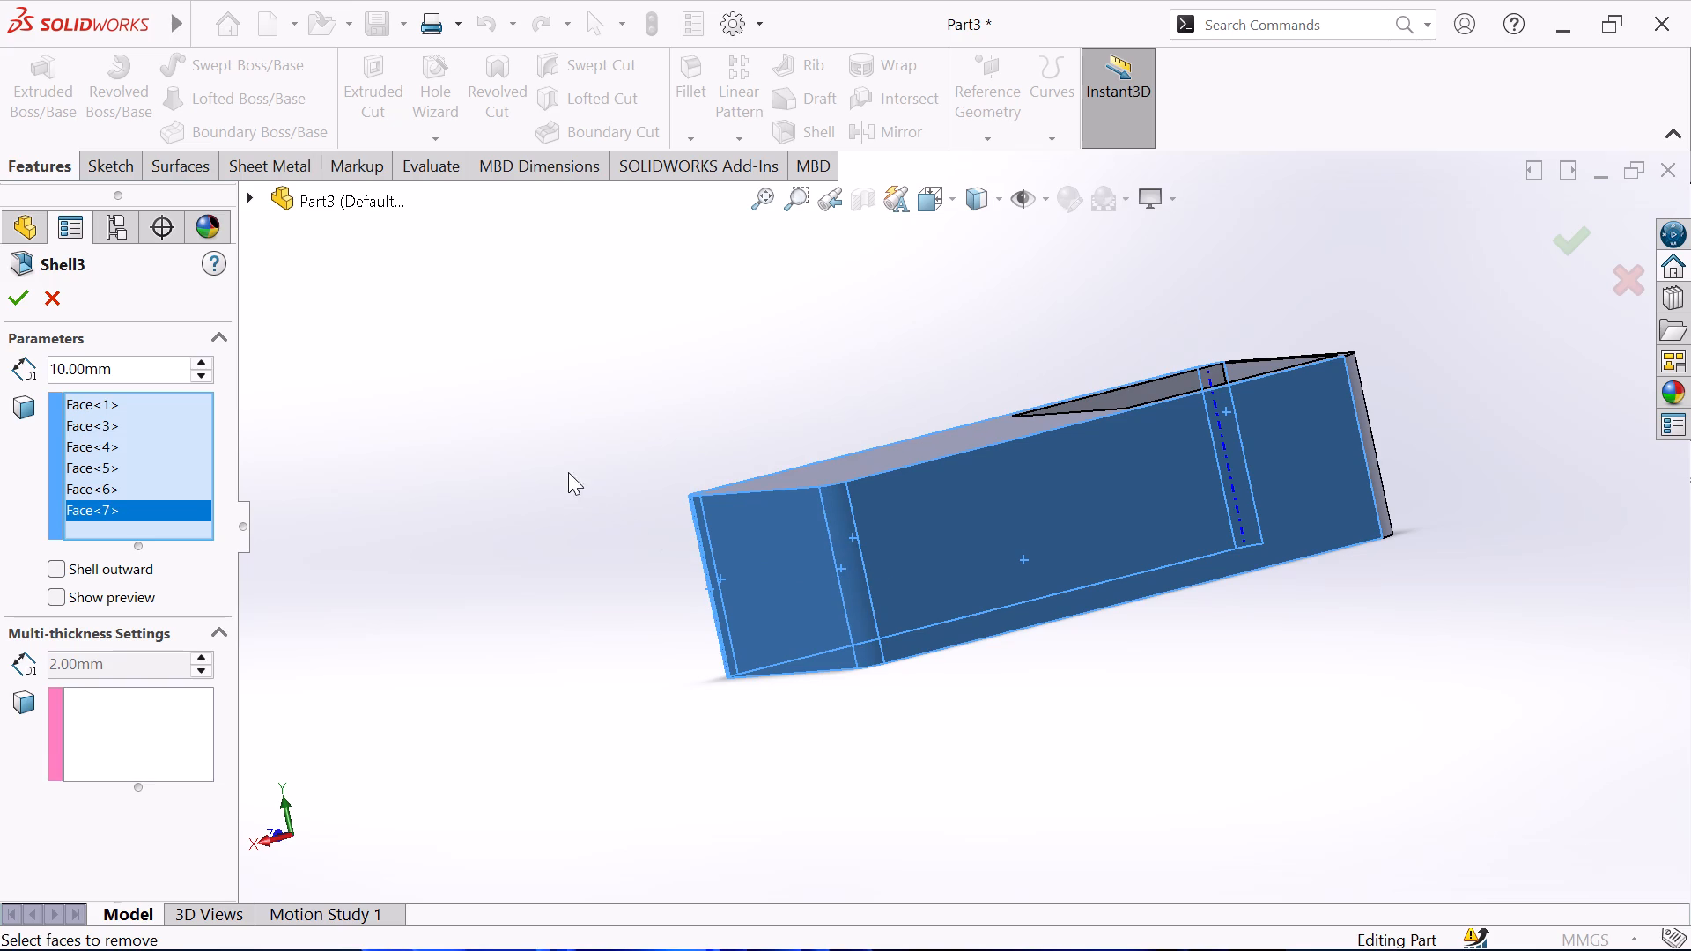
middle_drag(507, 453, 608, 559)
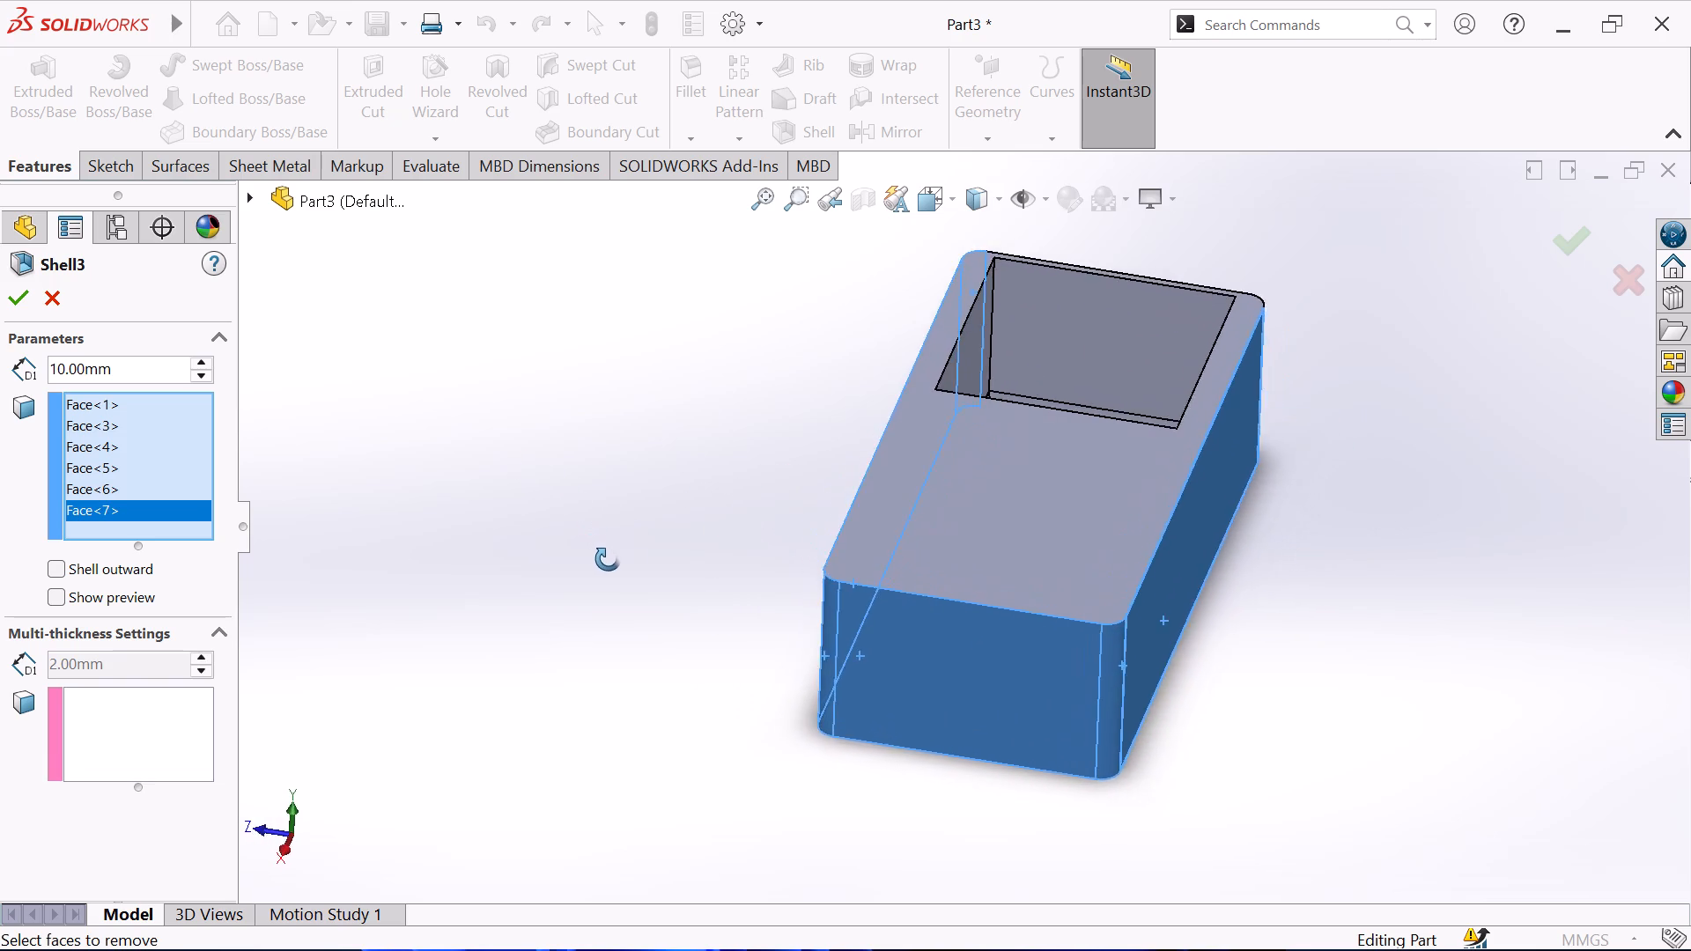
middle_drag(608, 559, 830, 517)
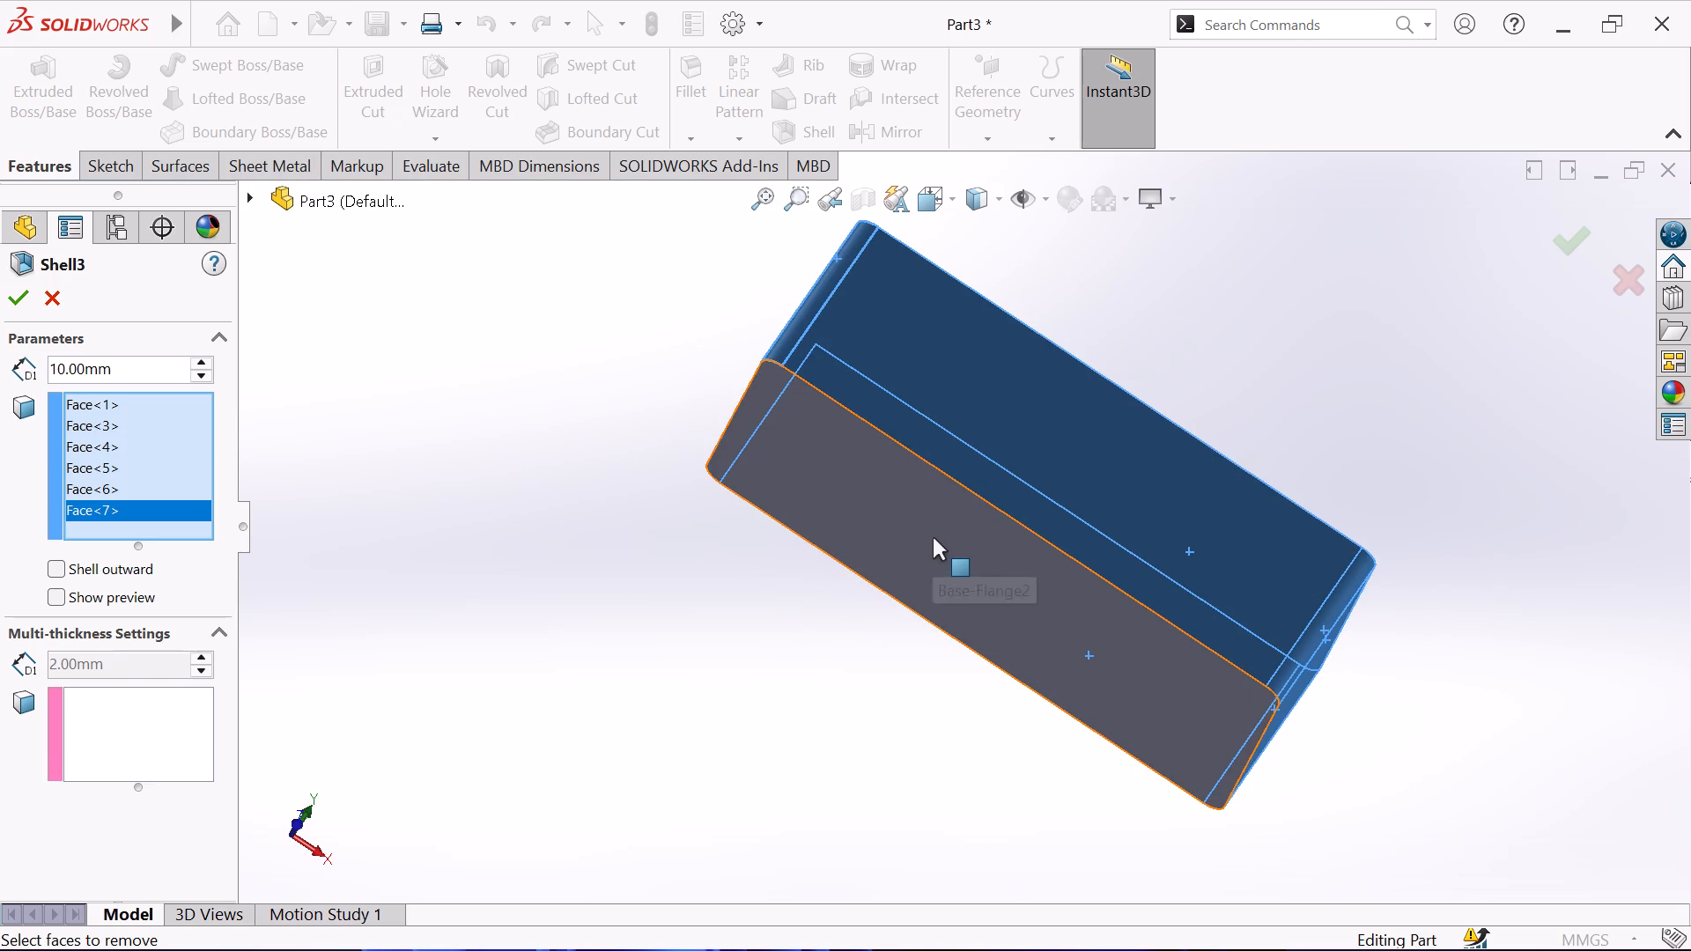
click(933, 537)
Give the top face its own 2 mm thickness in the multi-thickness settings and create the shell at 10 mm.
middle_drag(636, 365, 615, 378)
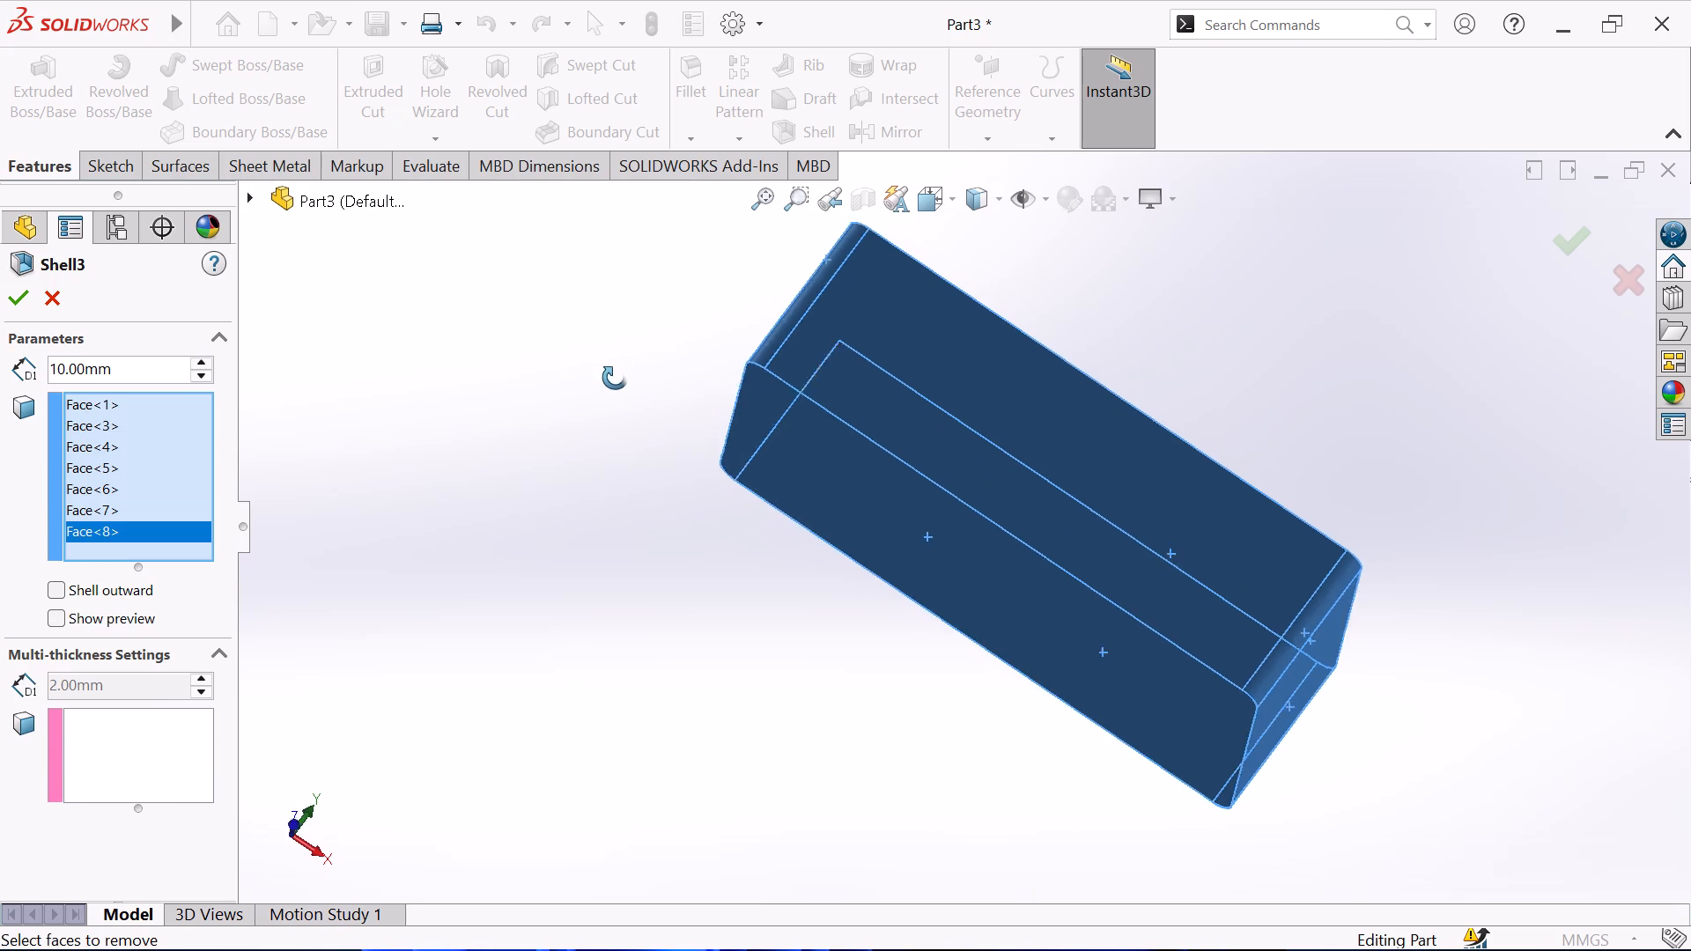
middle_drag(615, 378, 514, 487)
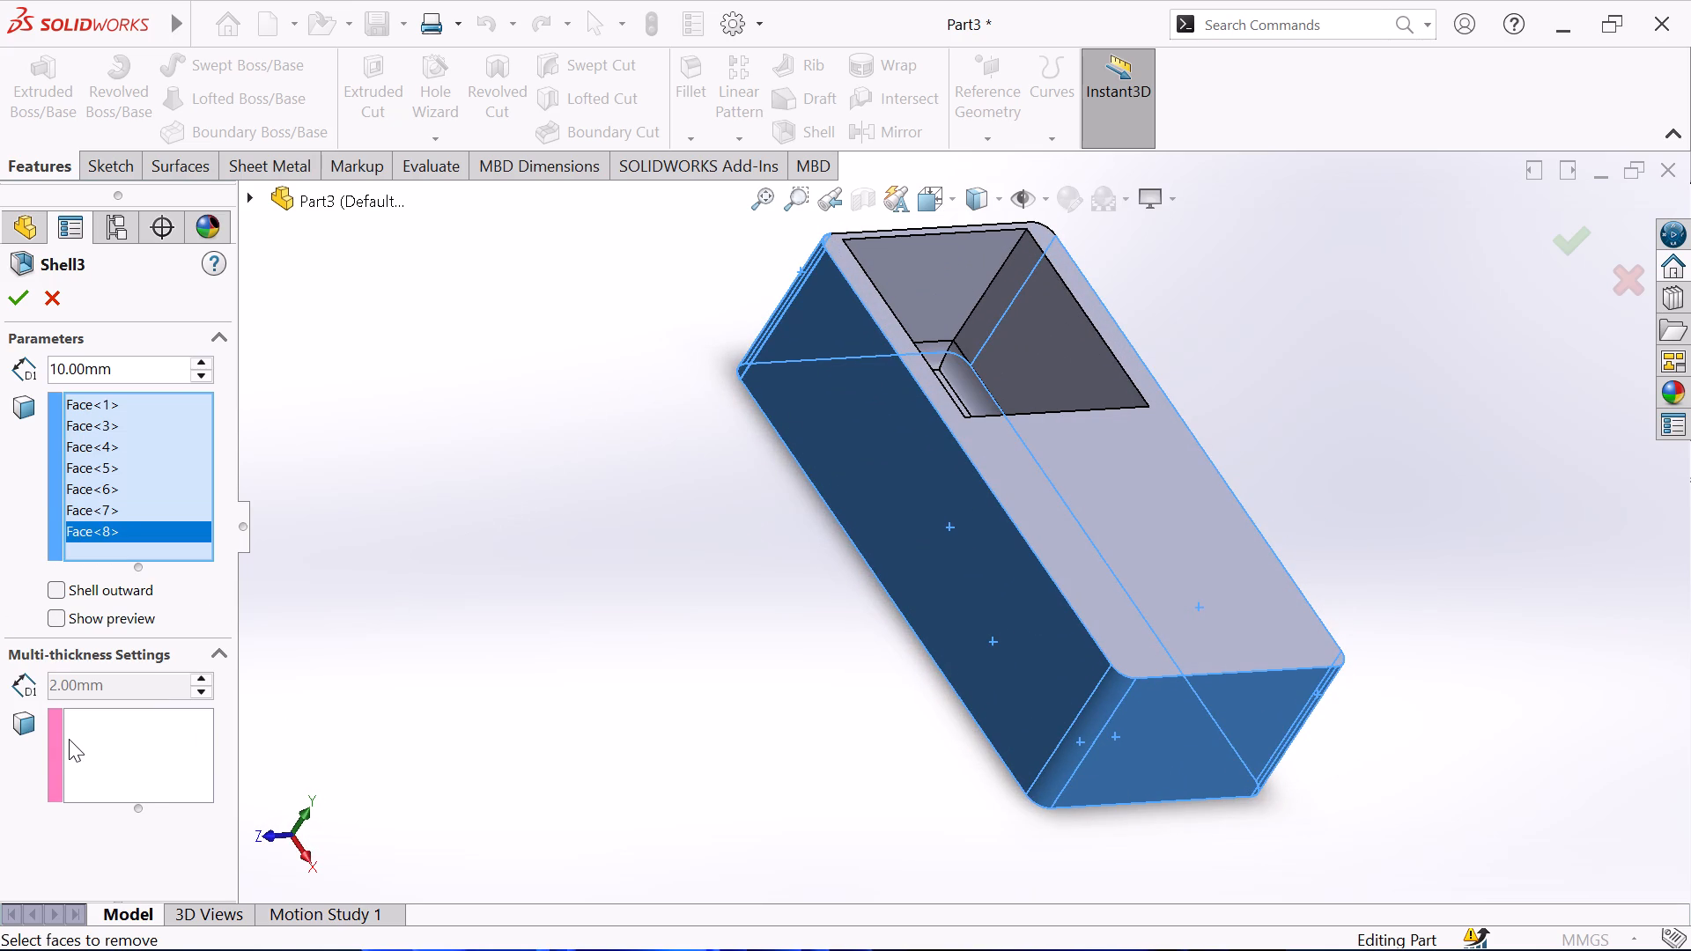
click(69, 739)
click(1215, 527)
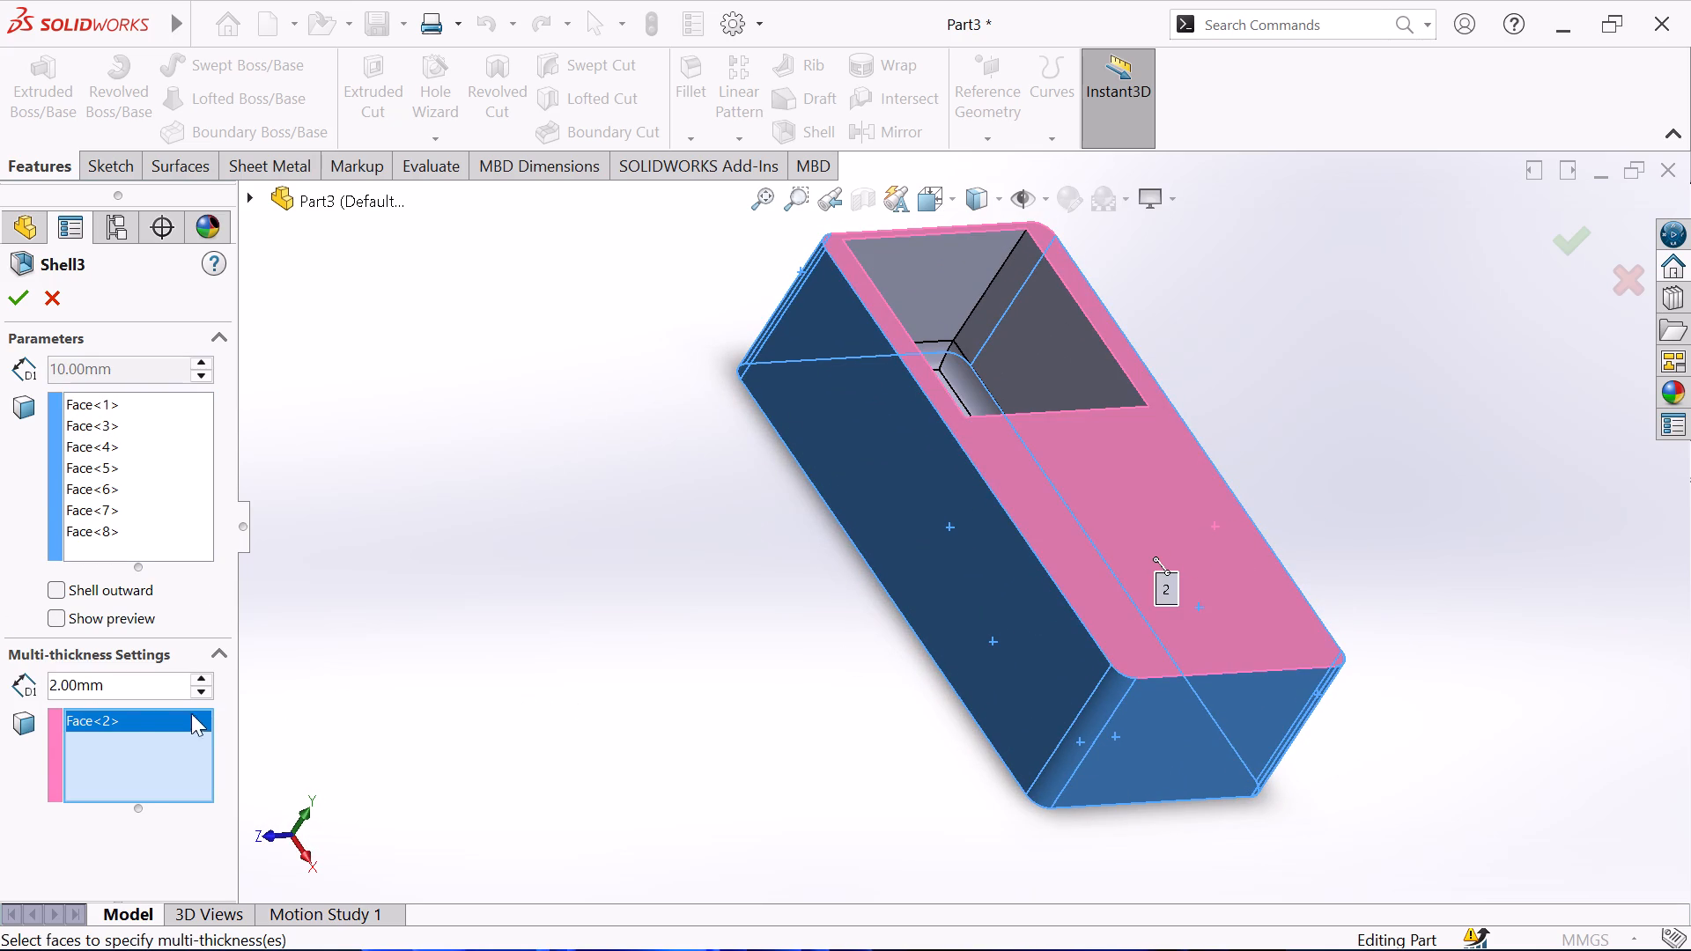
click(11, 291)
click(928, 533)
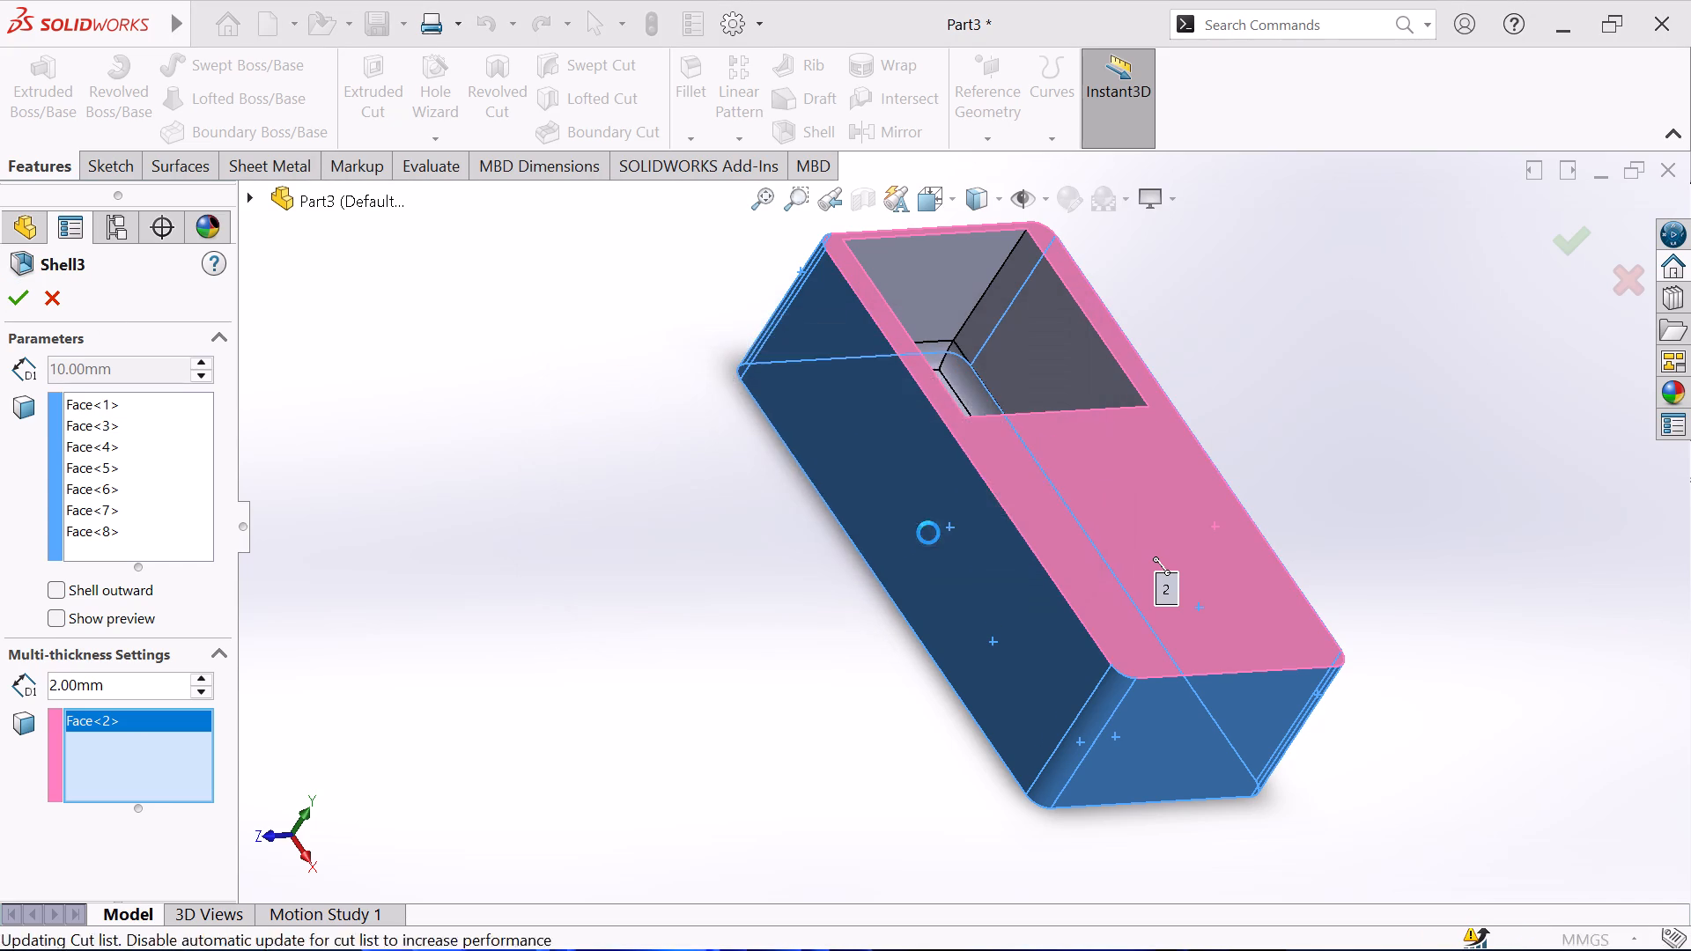
Examine the shelled part from below, above and the sides, checking the top plate, pocket walls and rounded edges.
middle_drag(742, 374, 824, 235)
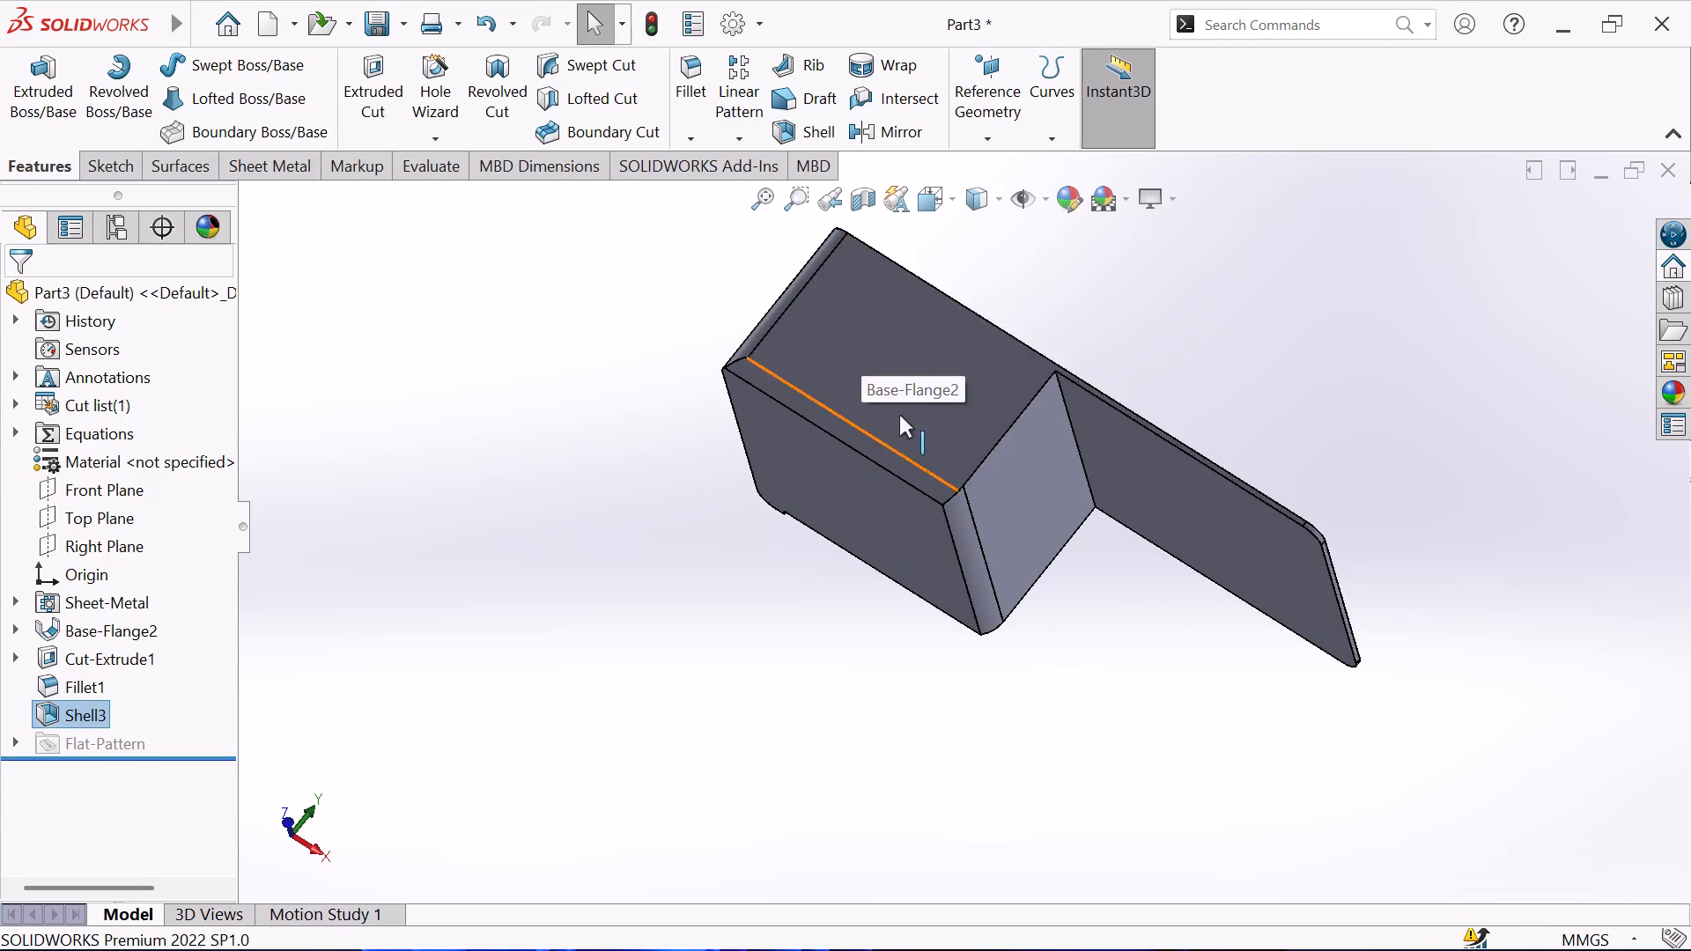
scroll(1110, 232, down, 2)
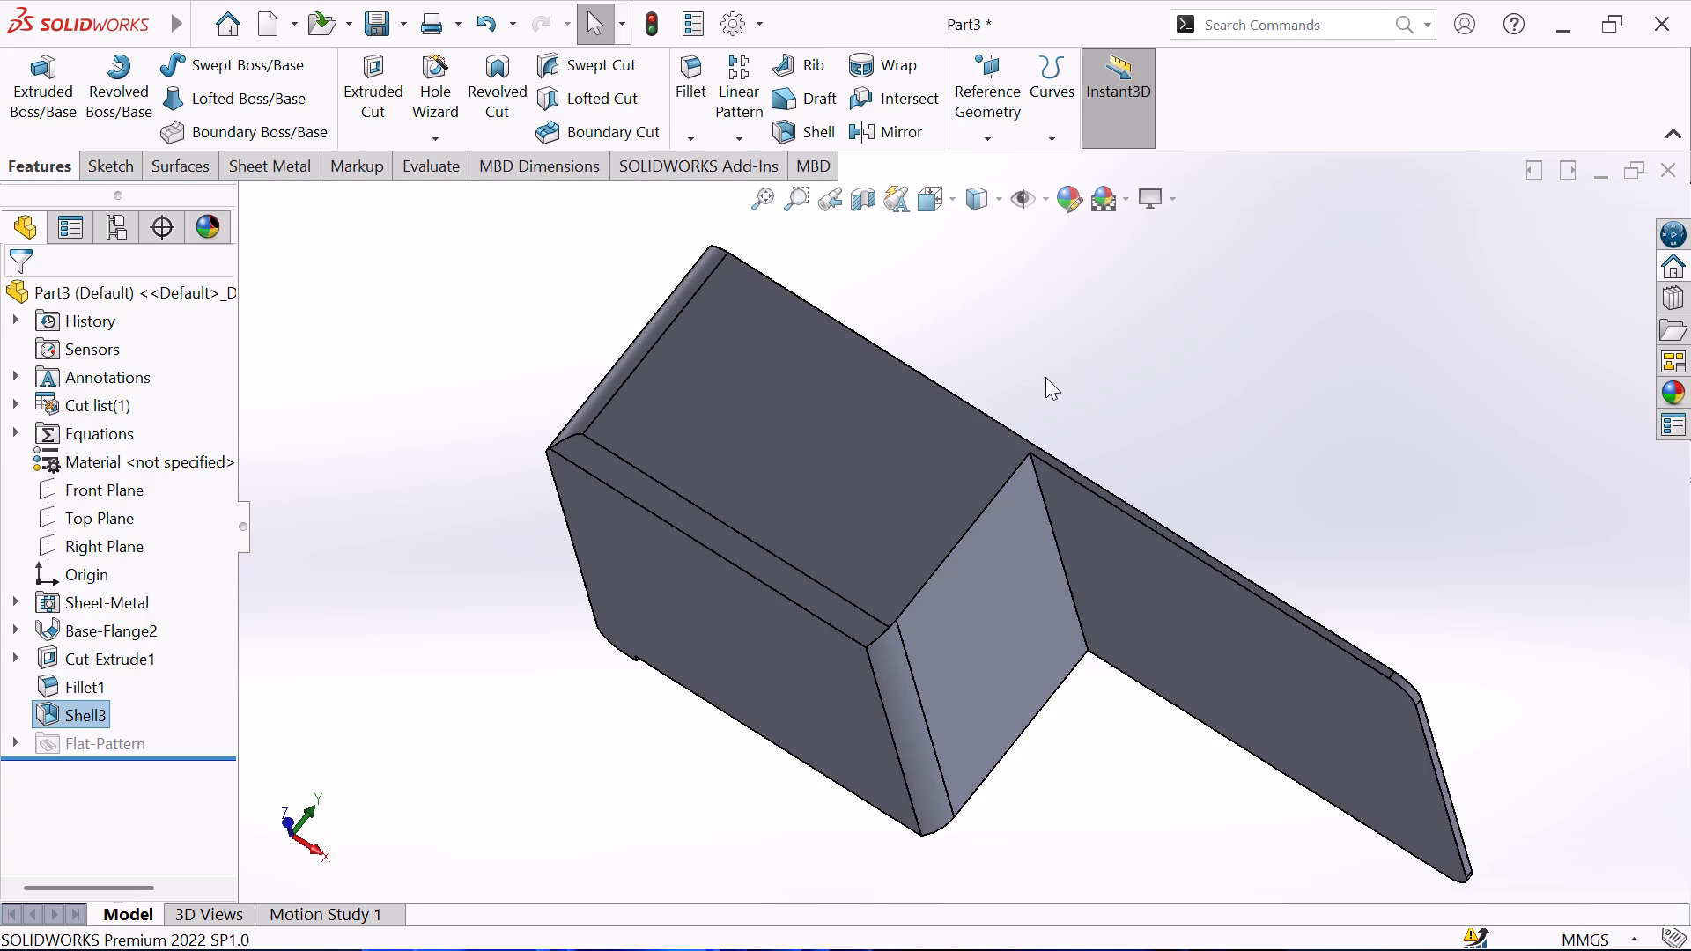
middle_drag(1082, 372, 883, 388)
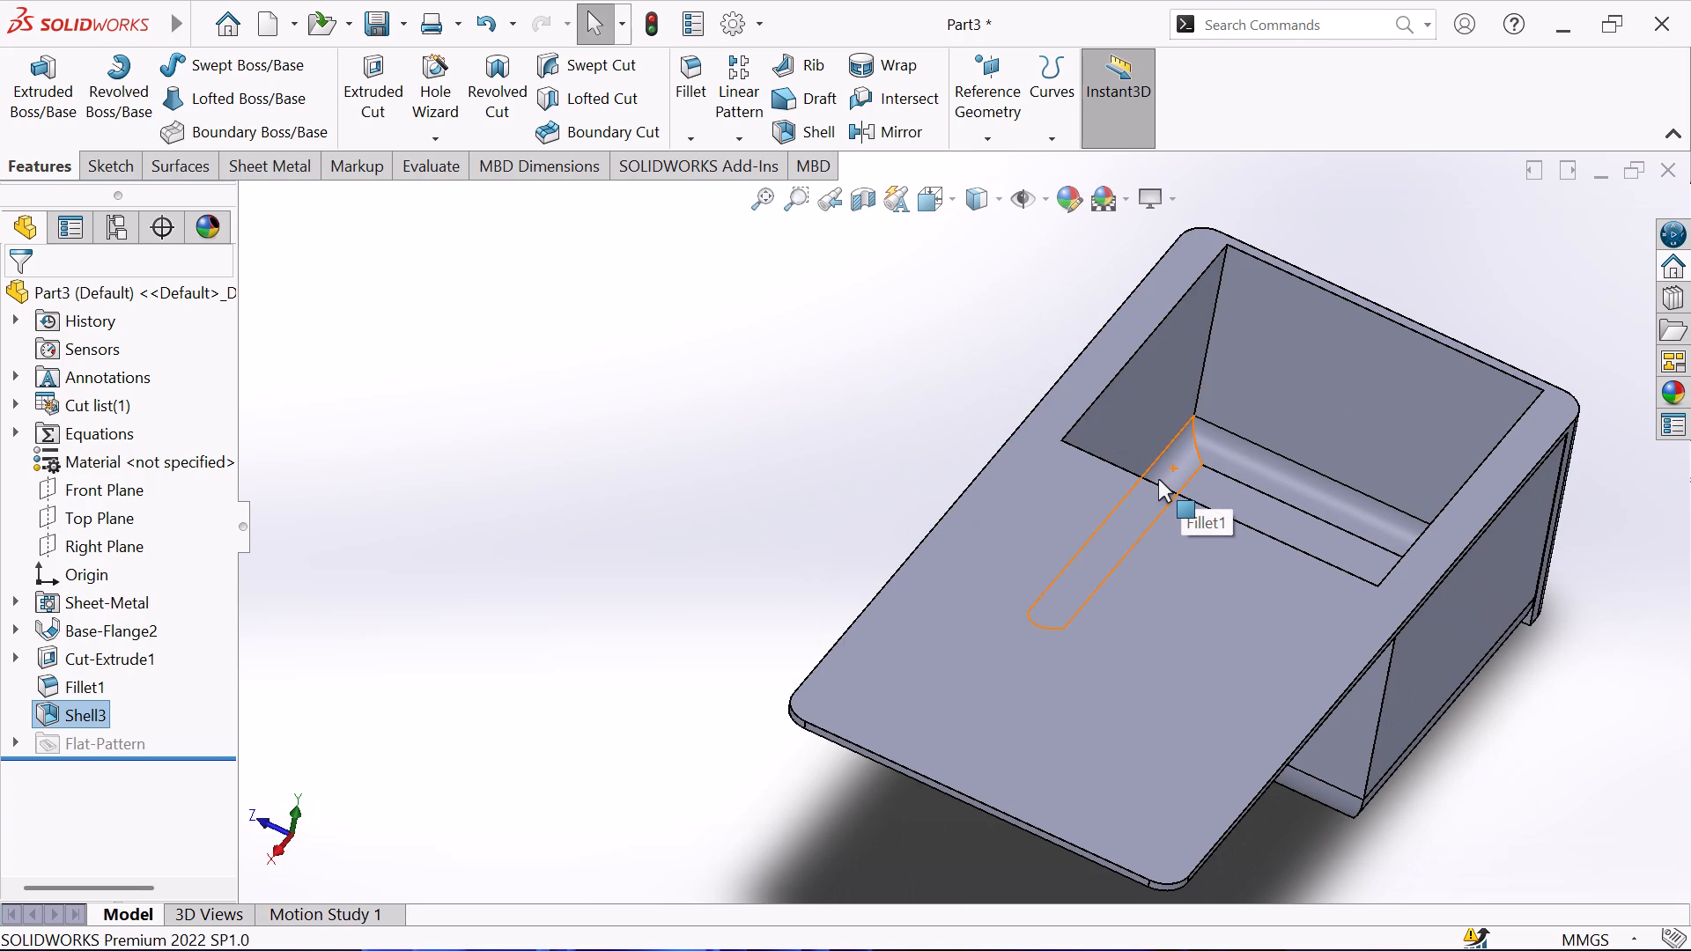
middle_drag(1438, 493, 1374, 316)
middle_drag(1362, 335, 1353, 133)
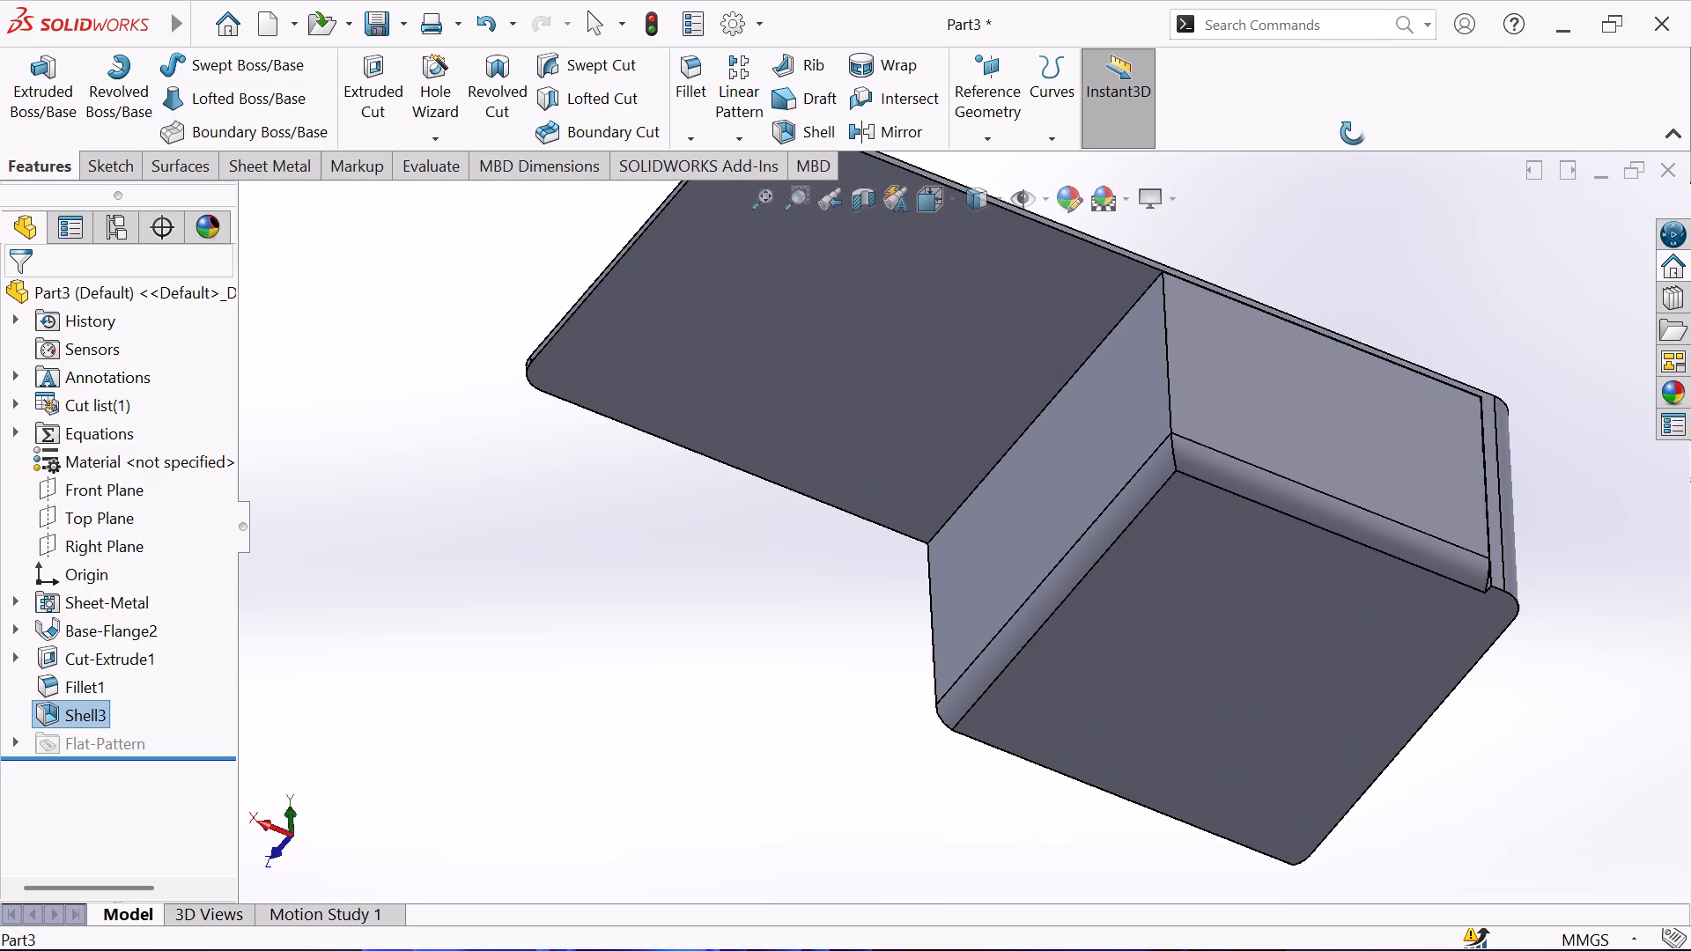
middle_drag(1353, 133, 988, 209)
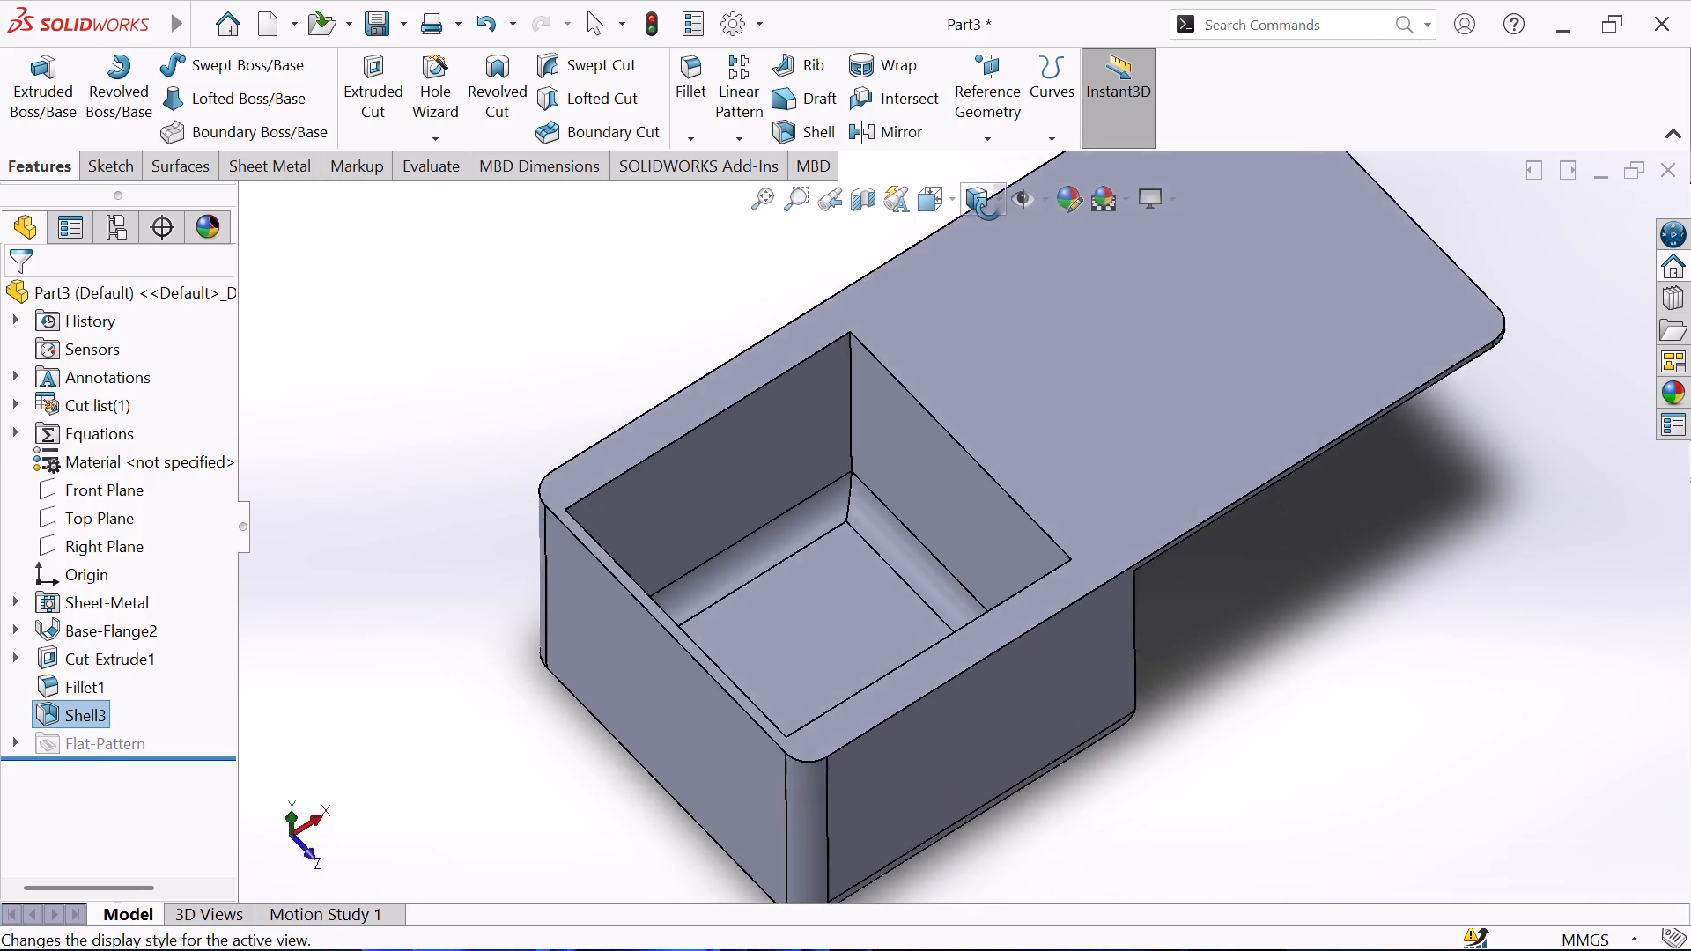
middle_drag(988, 209, 913, 375)
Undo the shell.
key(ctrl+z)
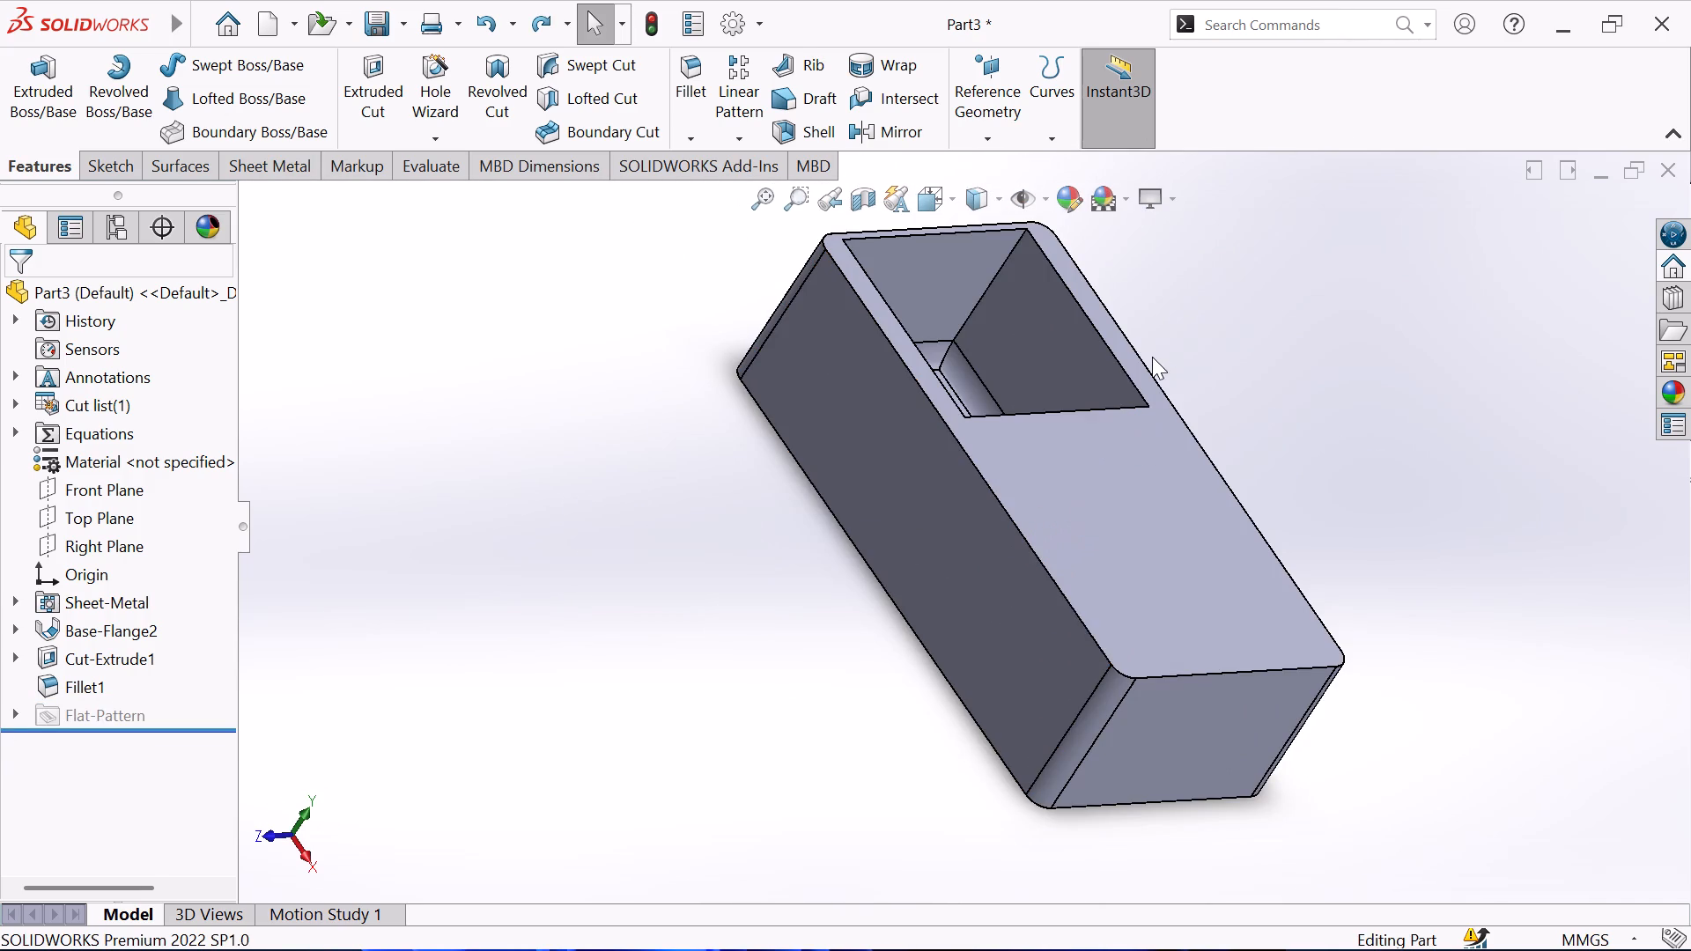
Fillet the four vertical corner edges inside the square pocket with a 6.5 mm radius.
scroll(1152, 357, down, 2)
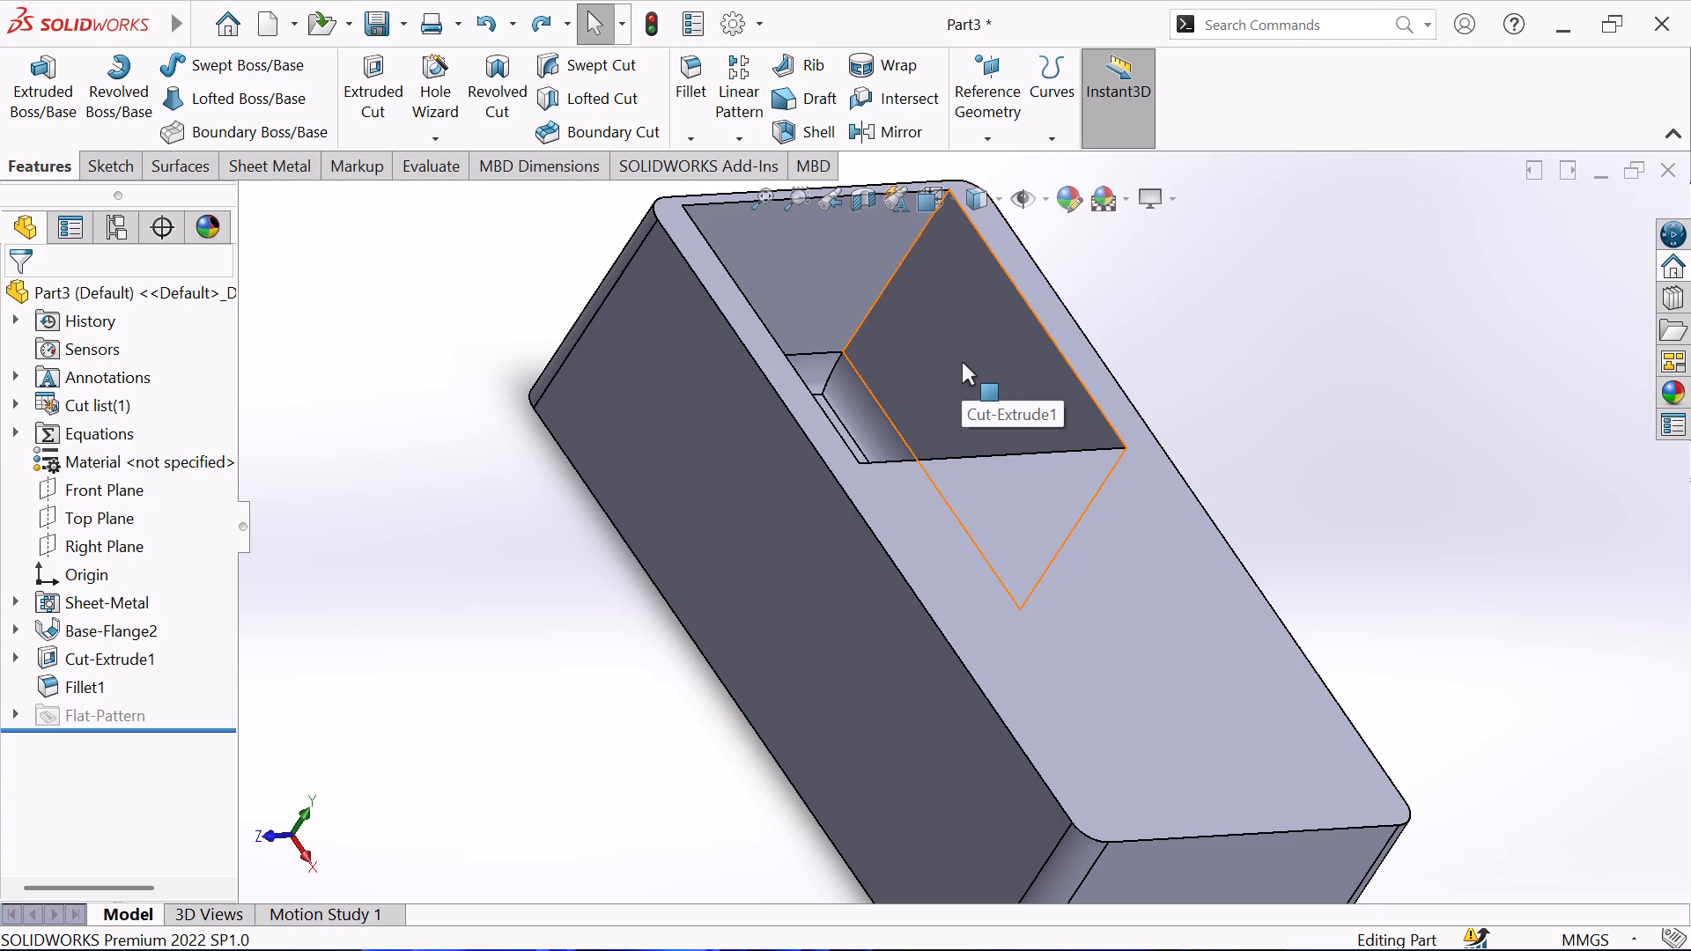
scroll(962, 362, down, 1)
scroll(868, 349, up, 2)
middle_drag(862, 349, 811, 366)
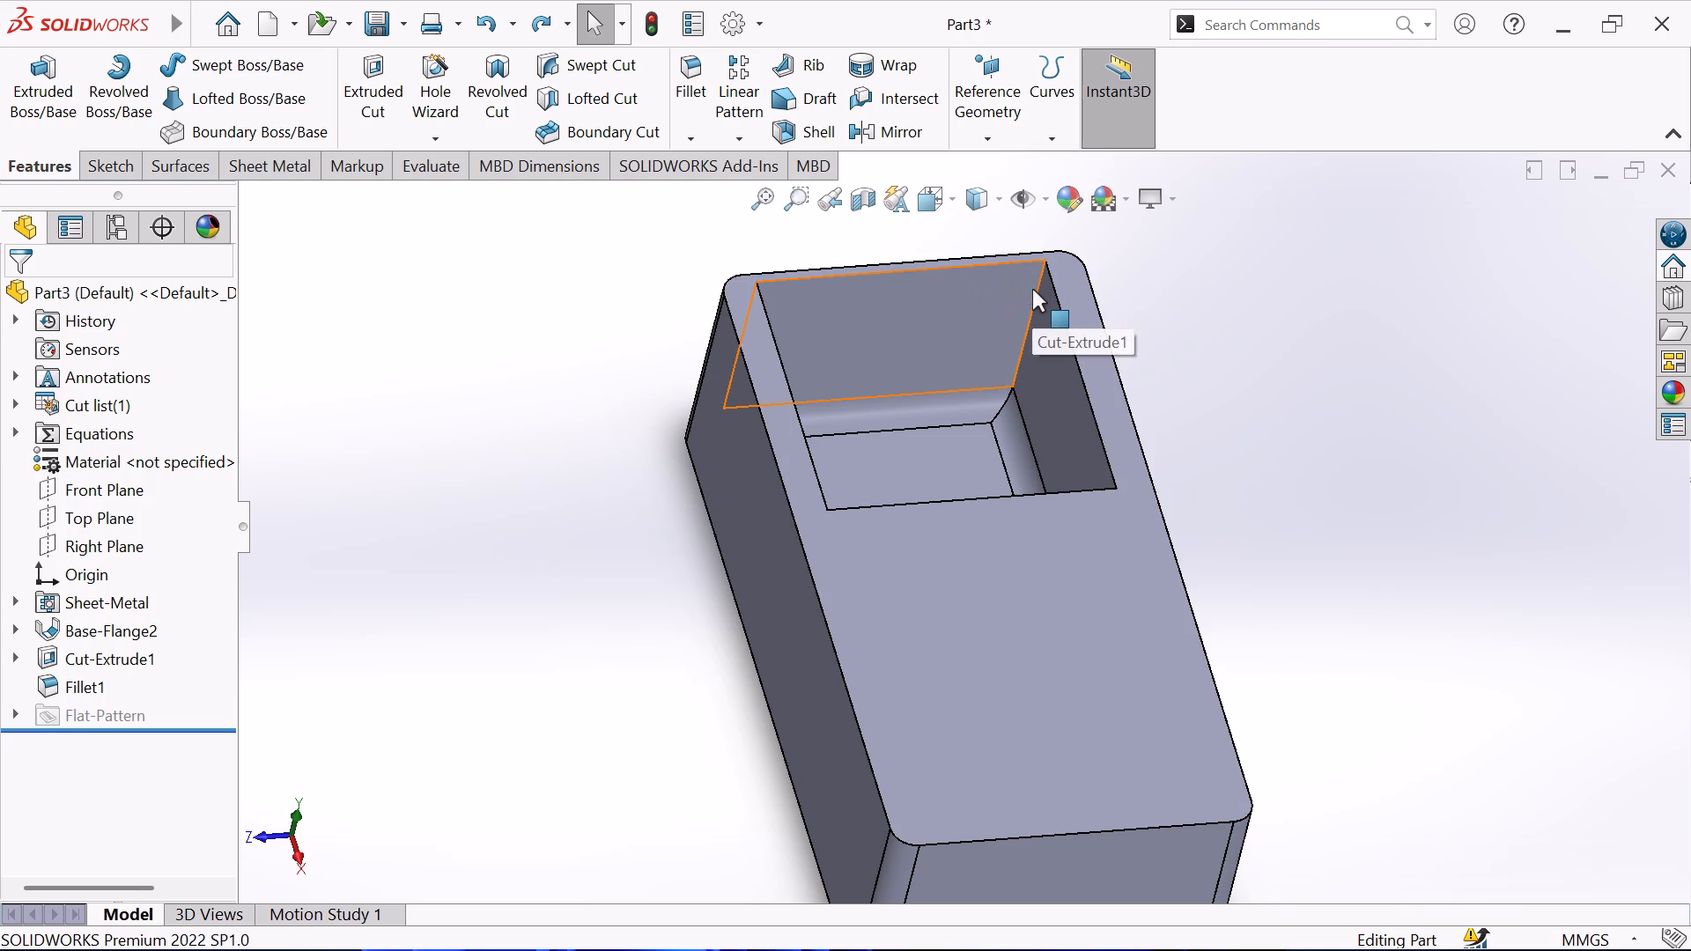
scroll(1032, 289, down, 2)
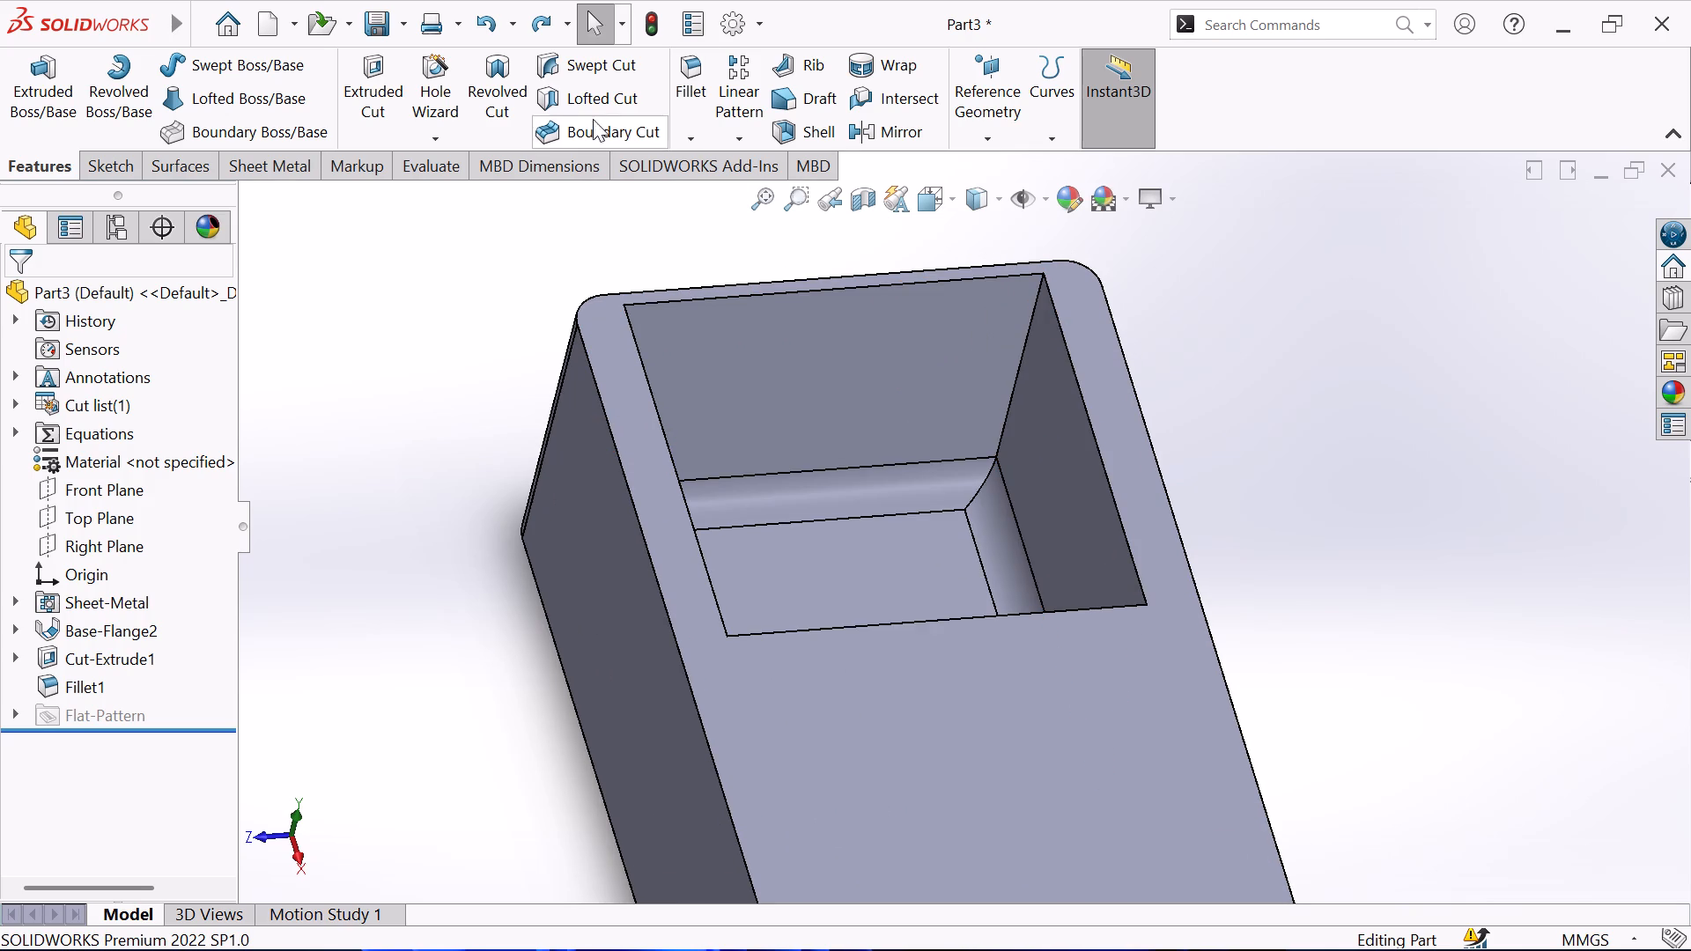
click(698, 75)
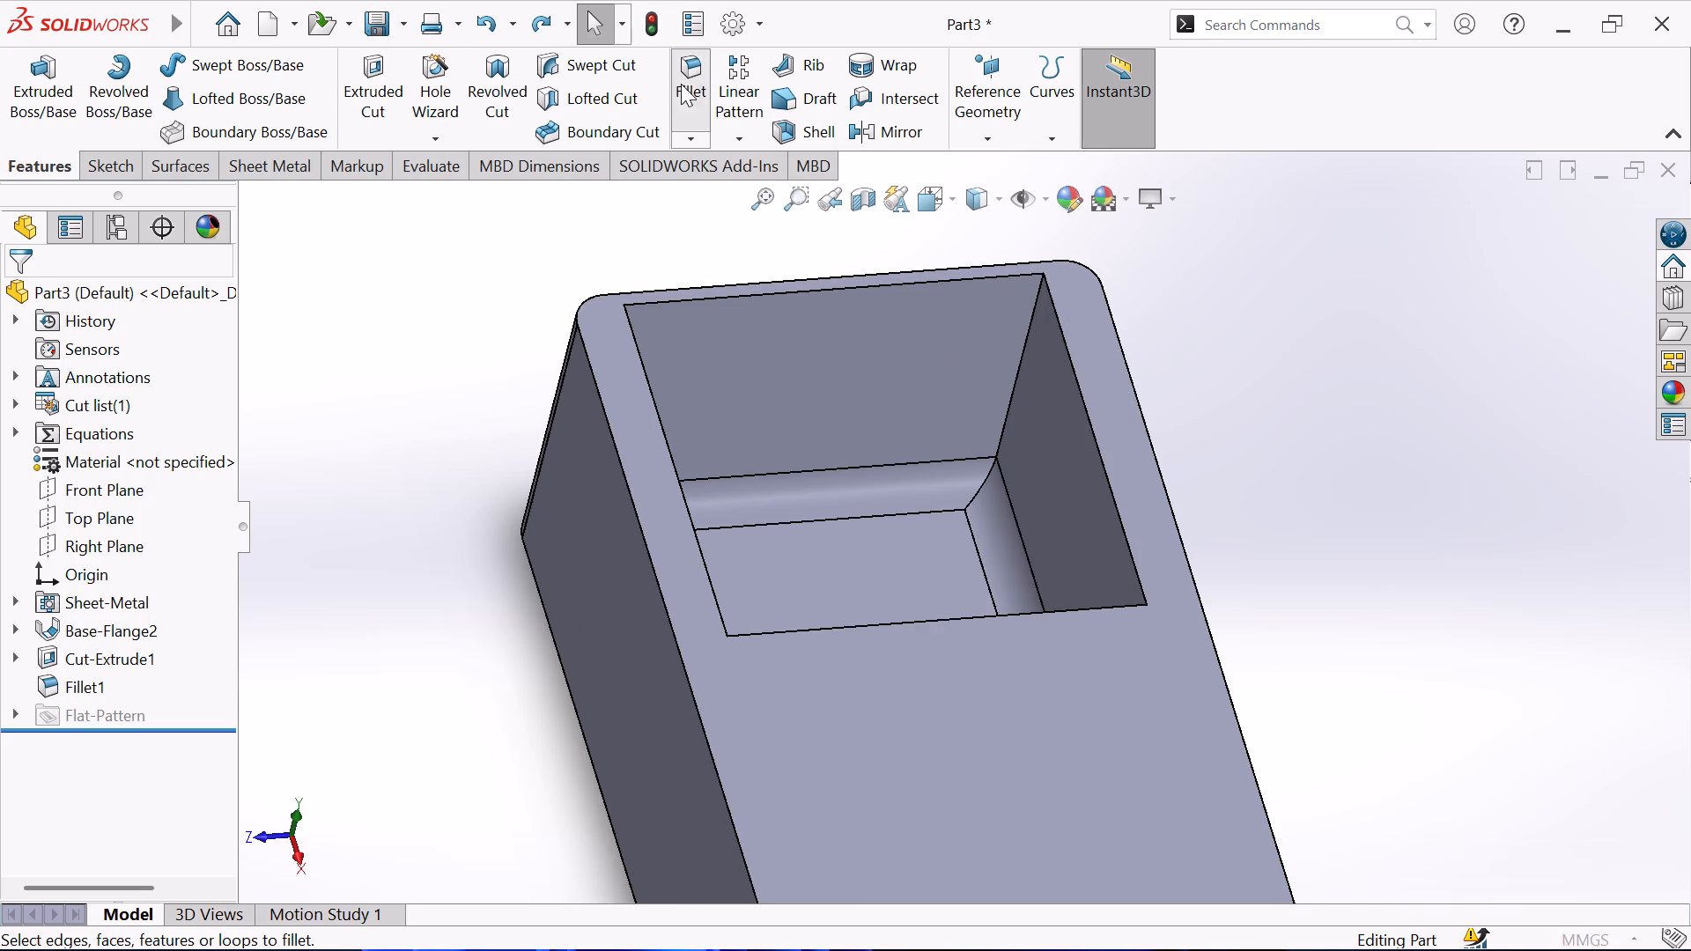
click(1037, 301)
middle_drag(782, 385, 672, 351)
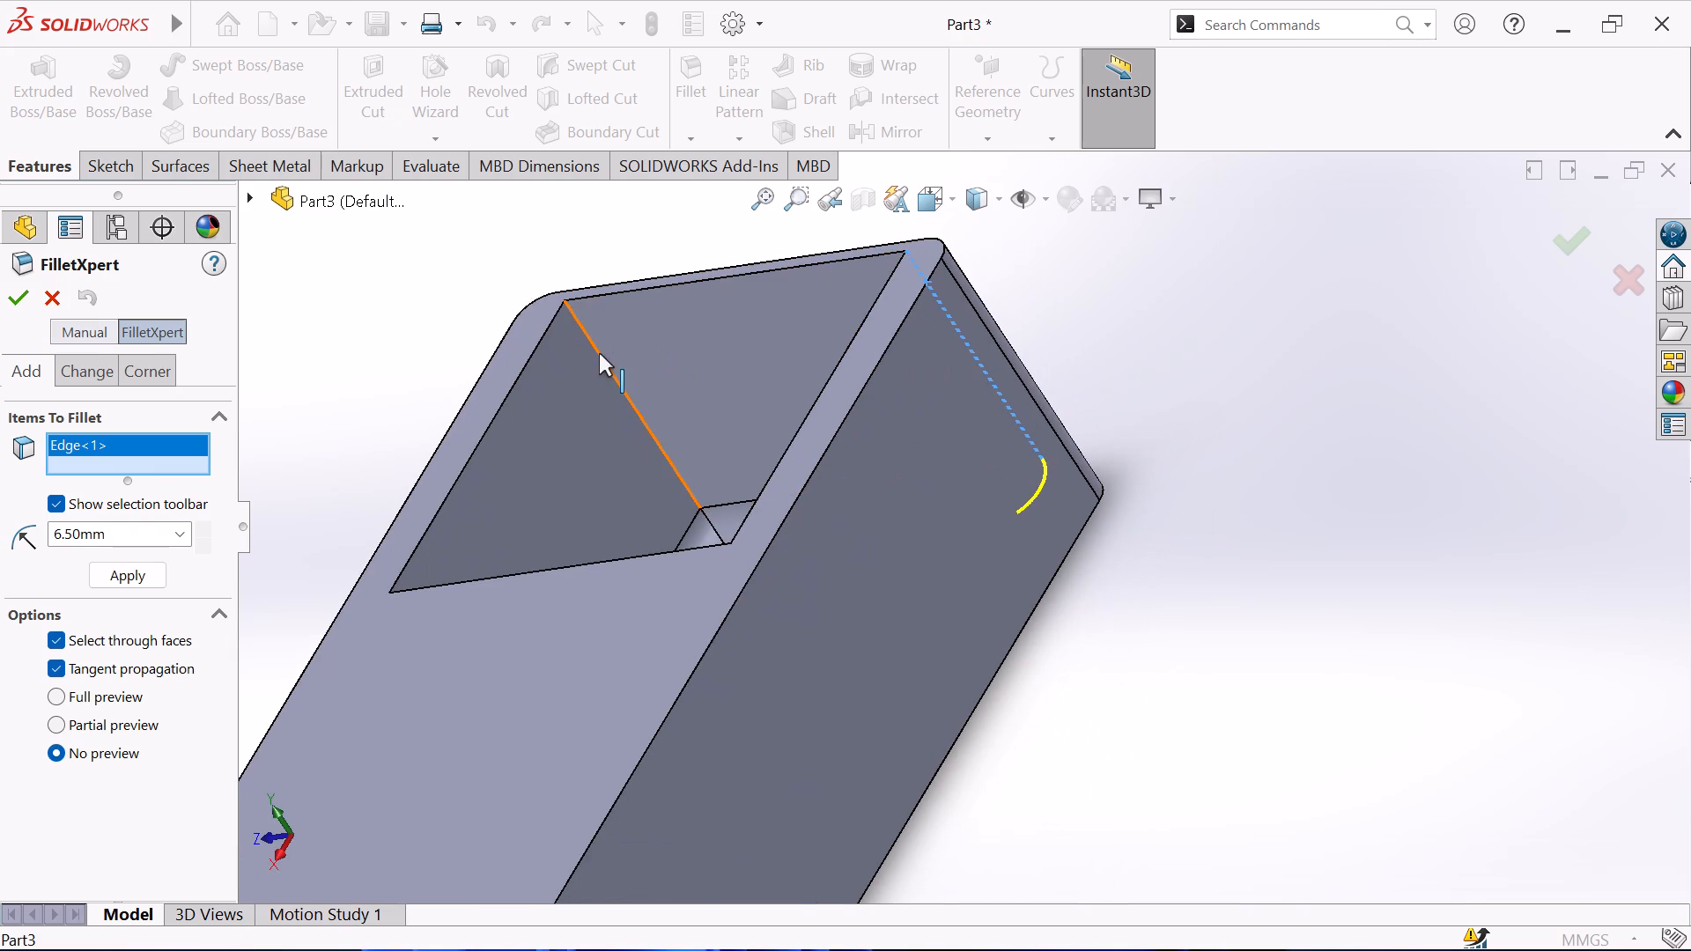
click(599, 353)
middle_drag(742, 360, 667, 620)
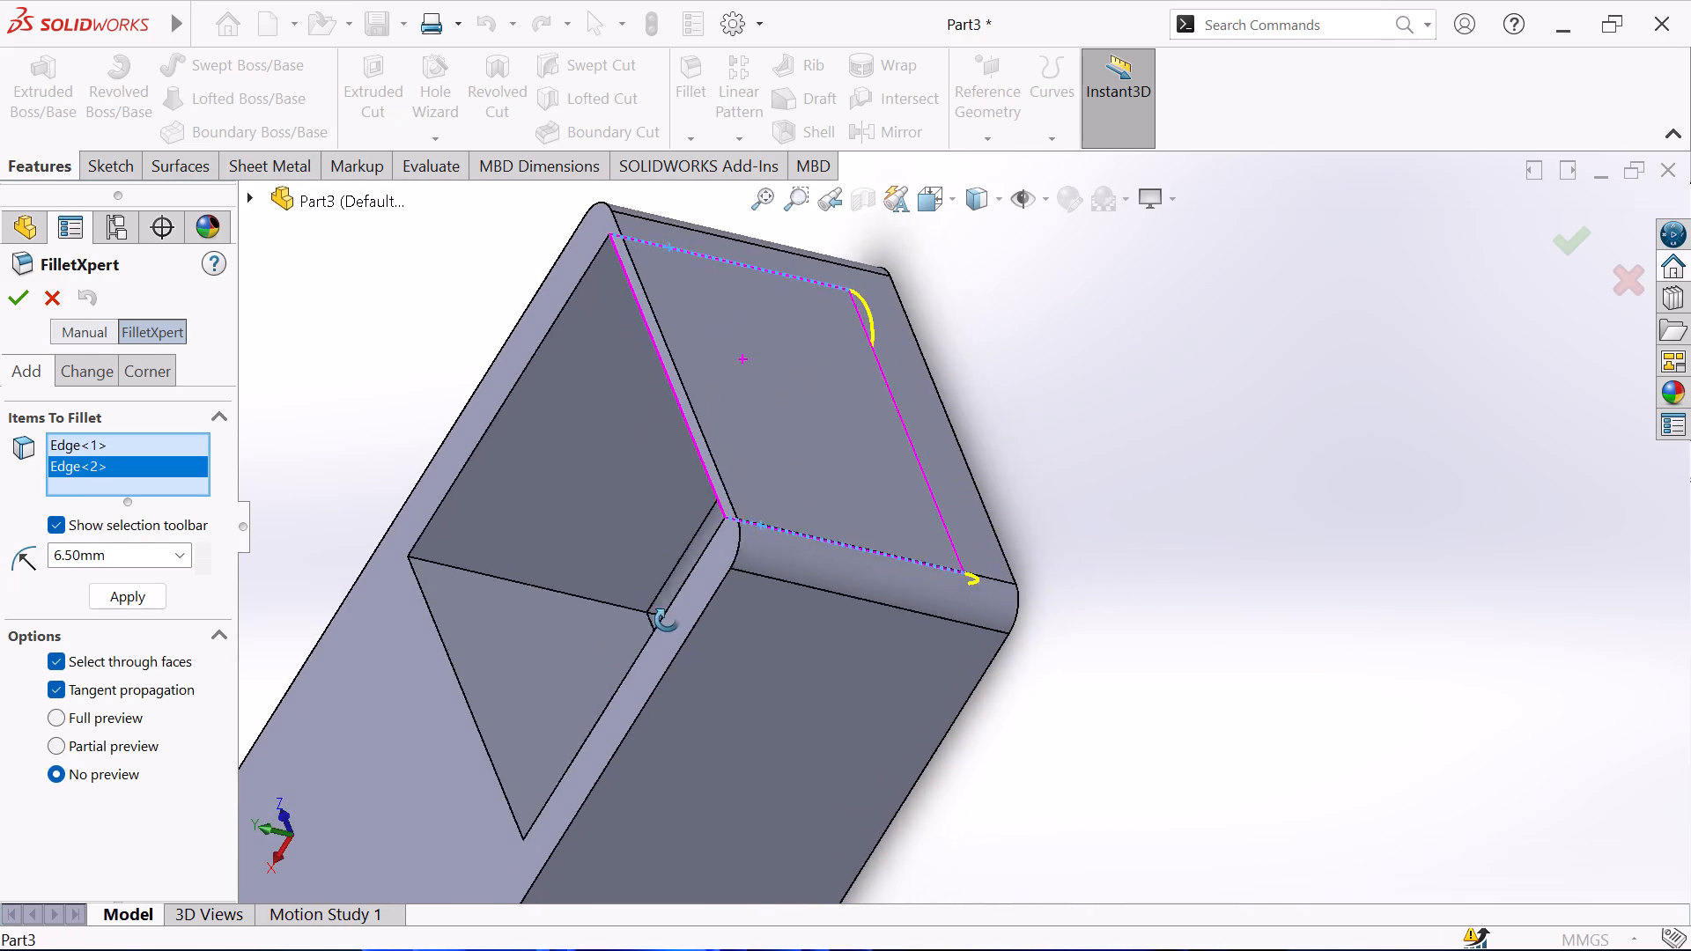
middle_drag(667, 620, 678, 650)
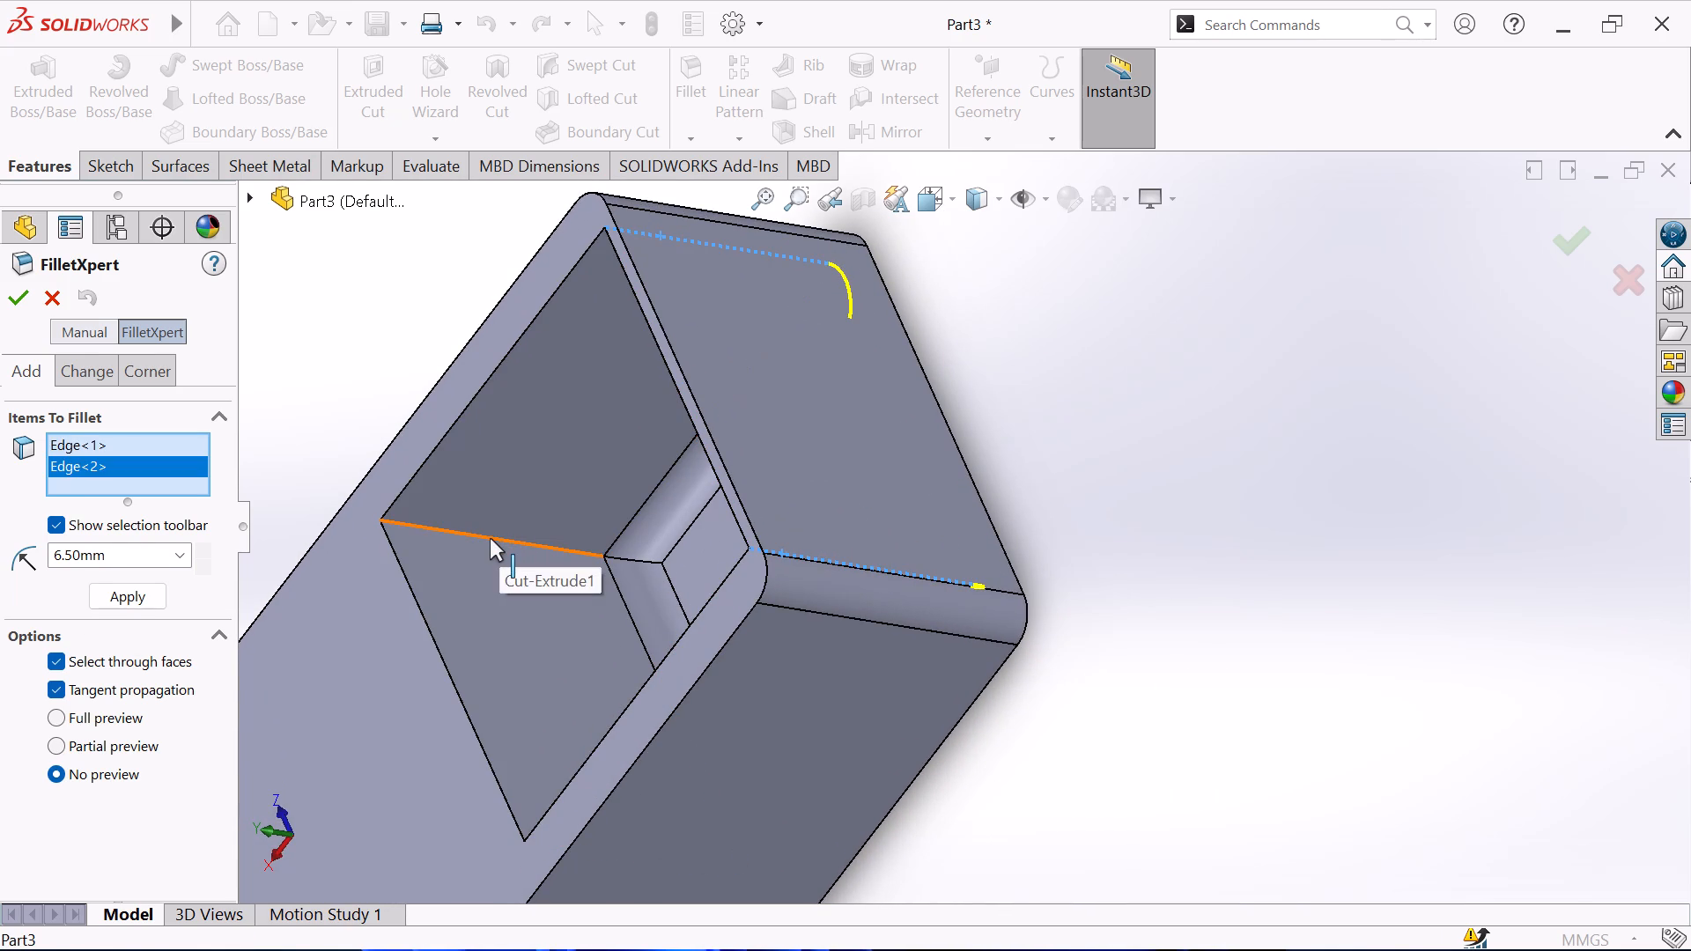
click(490, 538)
middle_drag(675, 534, 654, 701)
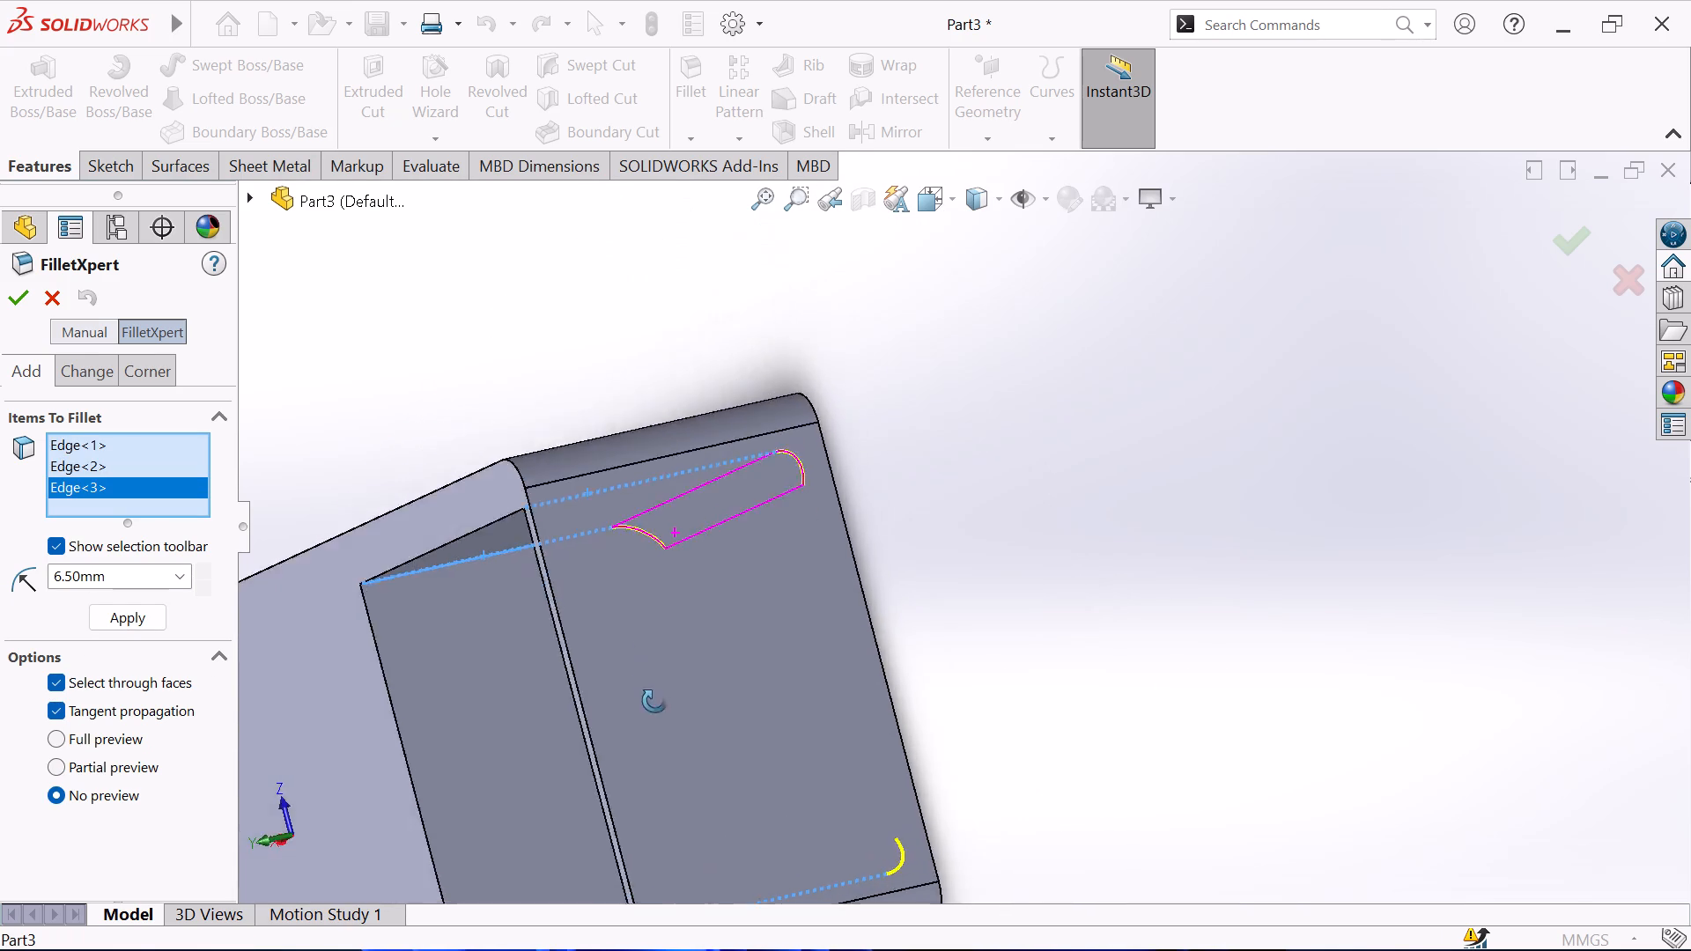
middle_drag(654, 701, 739, 762)
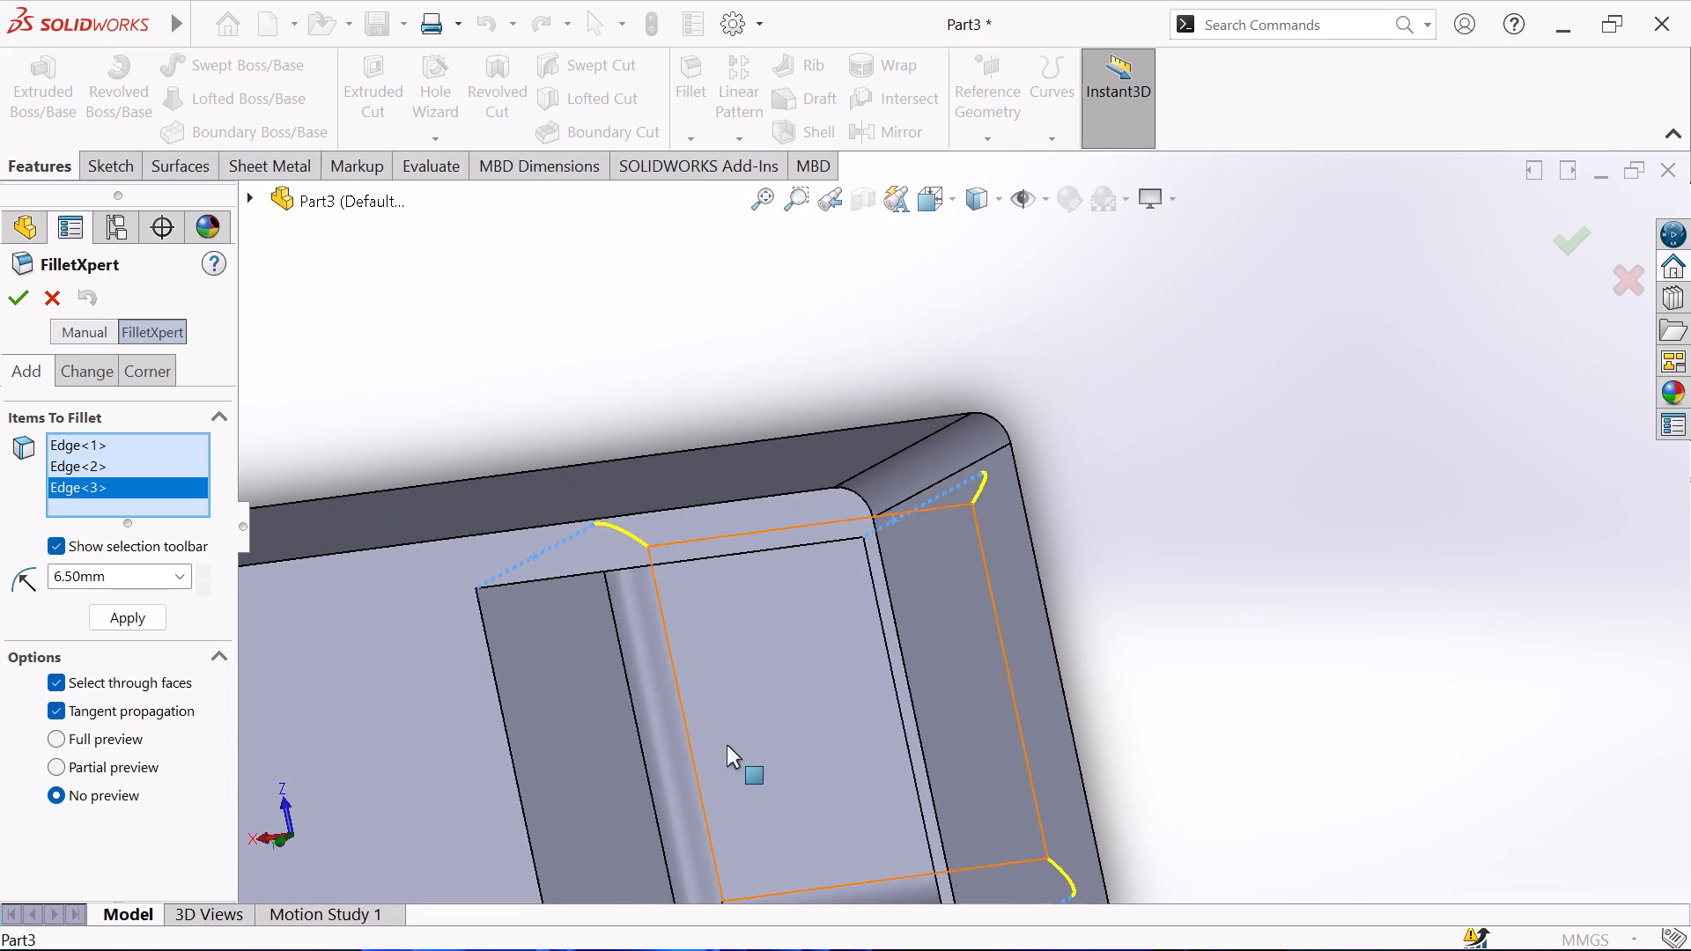
scroll(722, 673, up, 3)
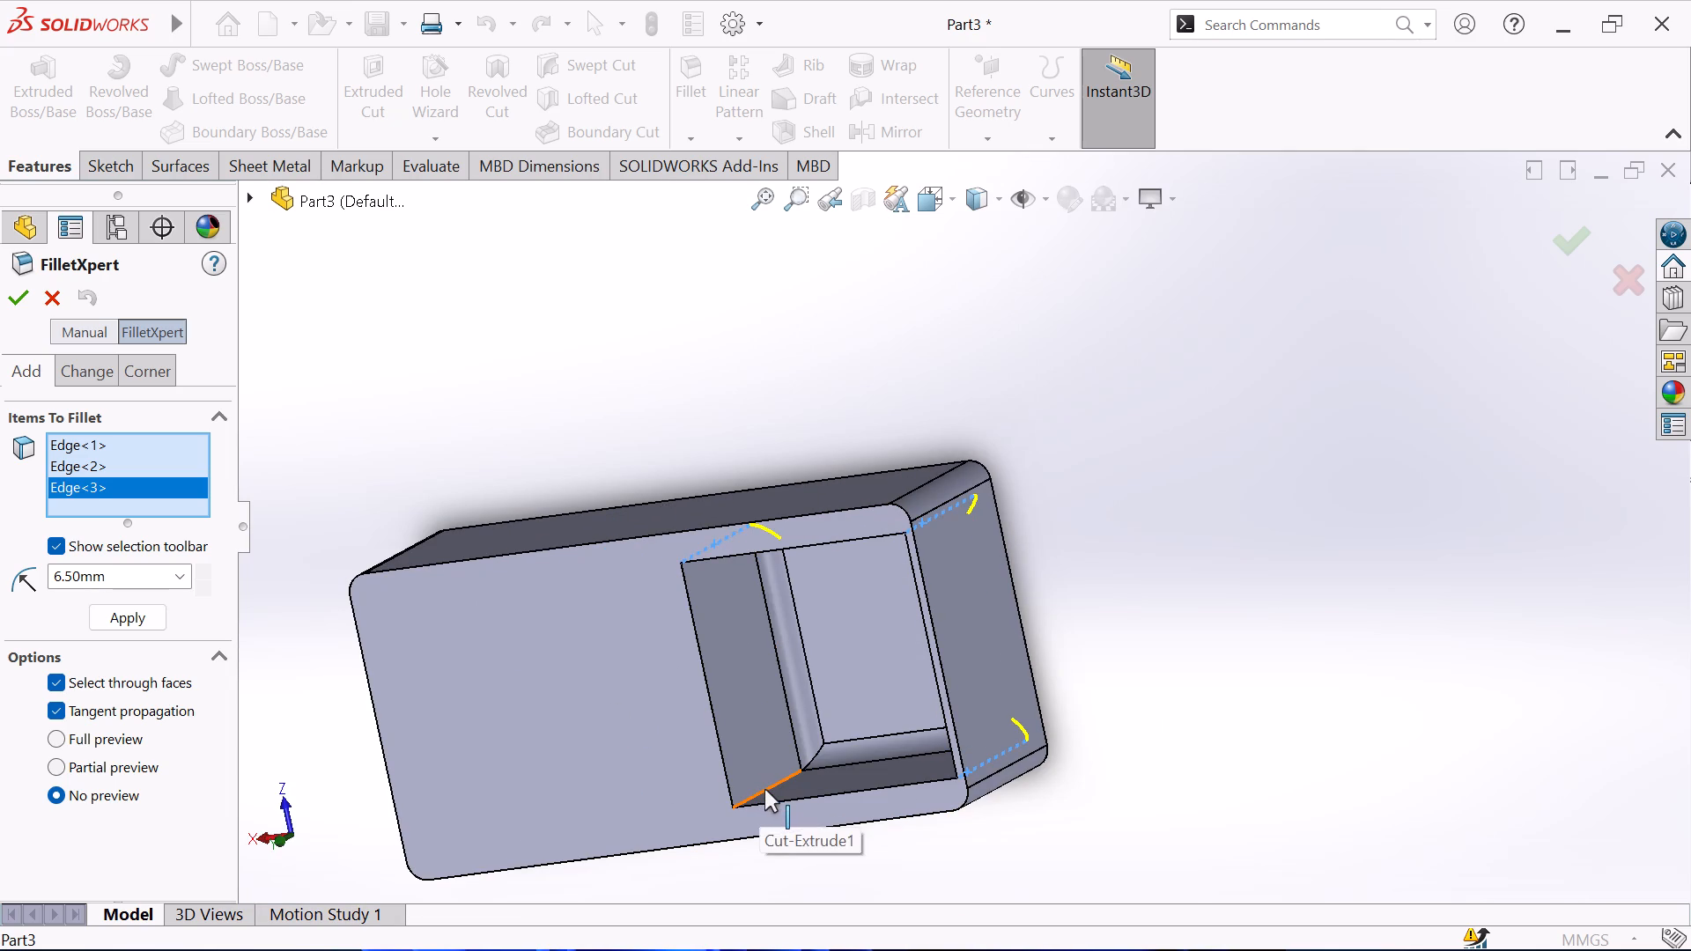
click(764, 789)
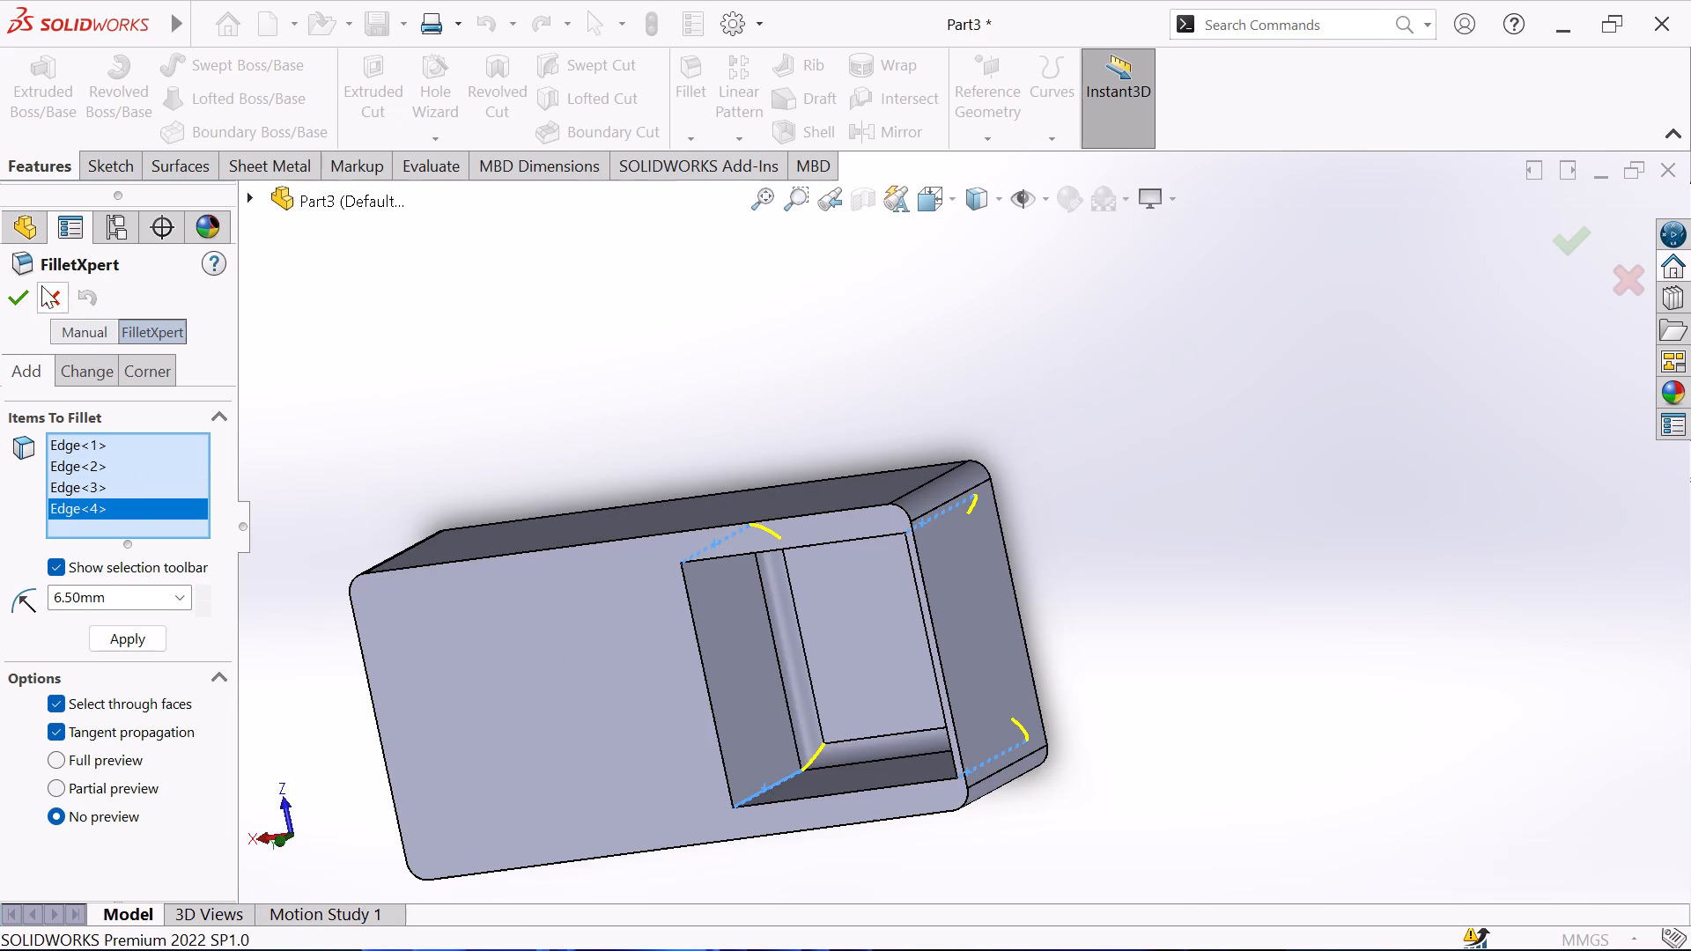
click(27, 305)
Start a 10 mm shell, removing both long side faces, the end face away from the pocket, its two rounded corners and the bottom face.
scroll(672, 349, up, 1)
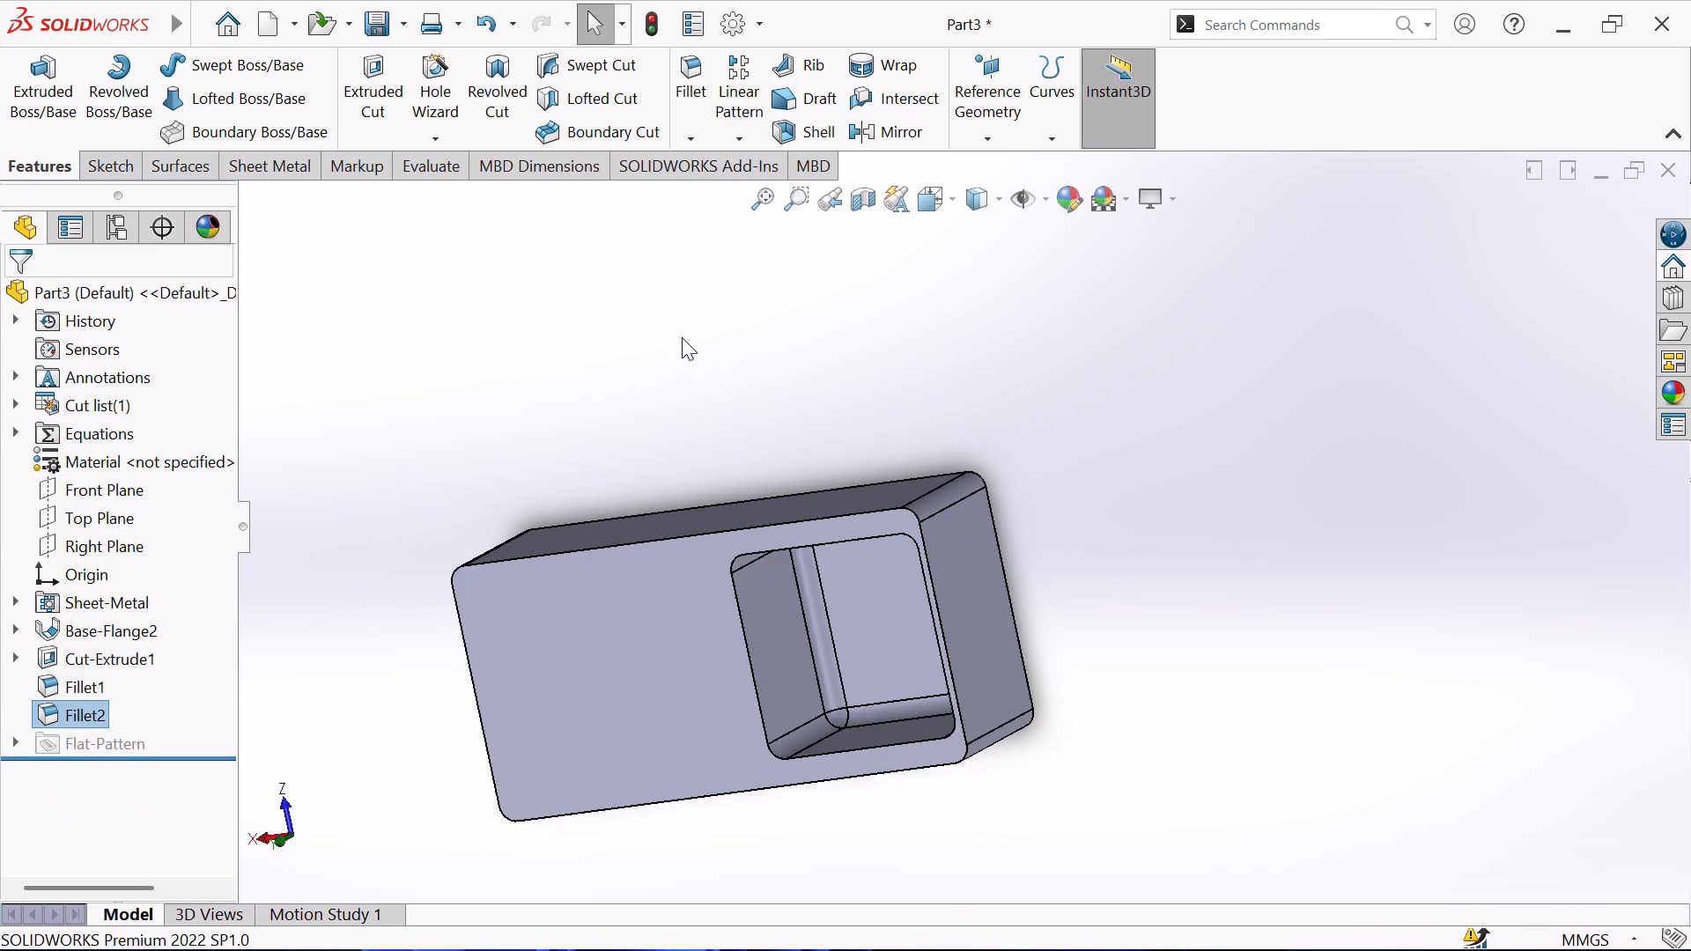
middle_drag(689, 336, 801, 227)
scroll(798, 340, down, 2)
middle_drag(765, 447, 735, 302)
scroll(711, 422, up, 2)
key(Escape)
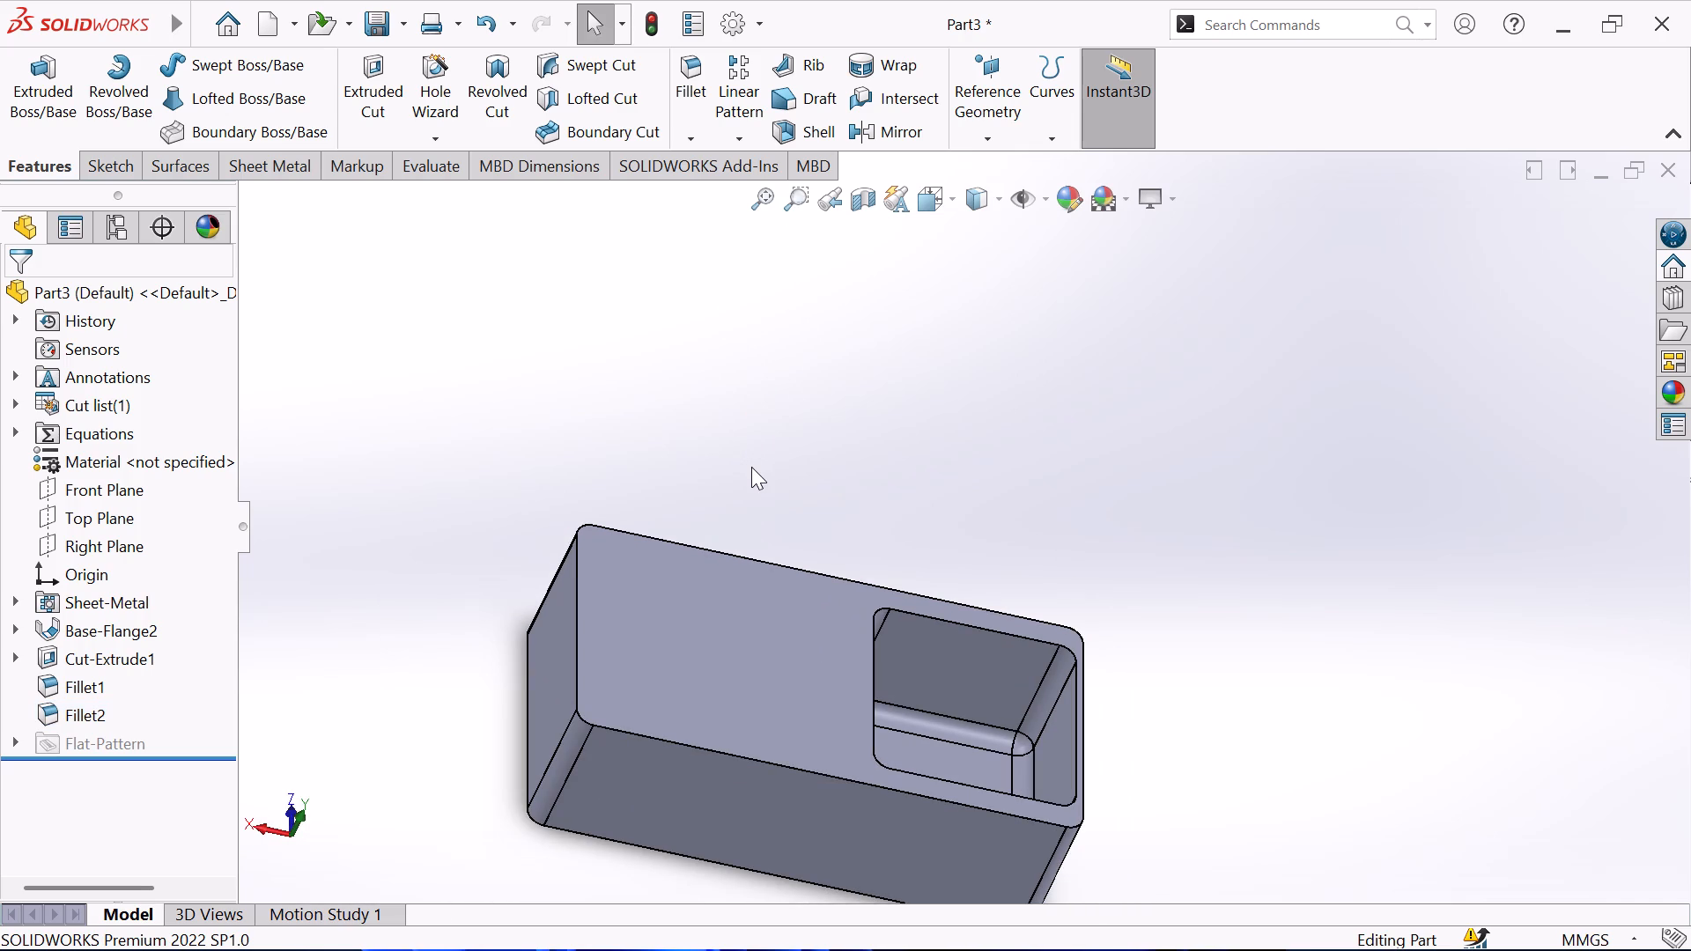
click(789, 129)
scroll(756, 383, up, 2)
click(773, 697)
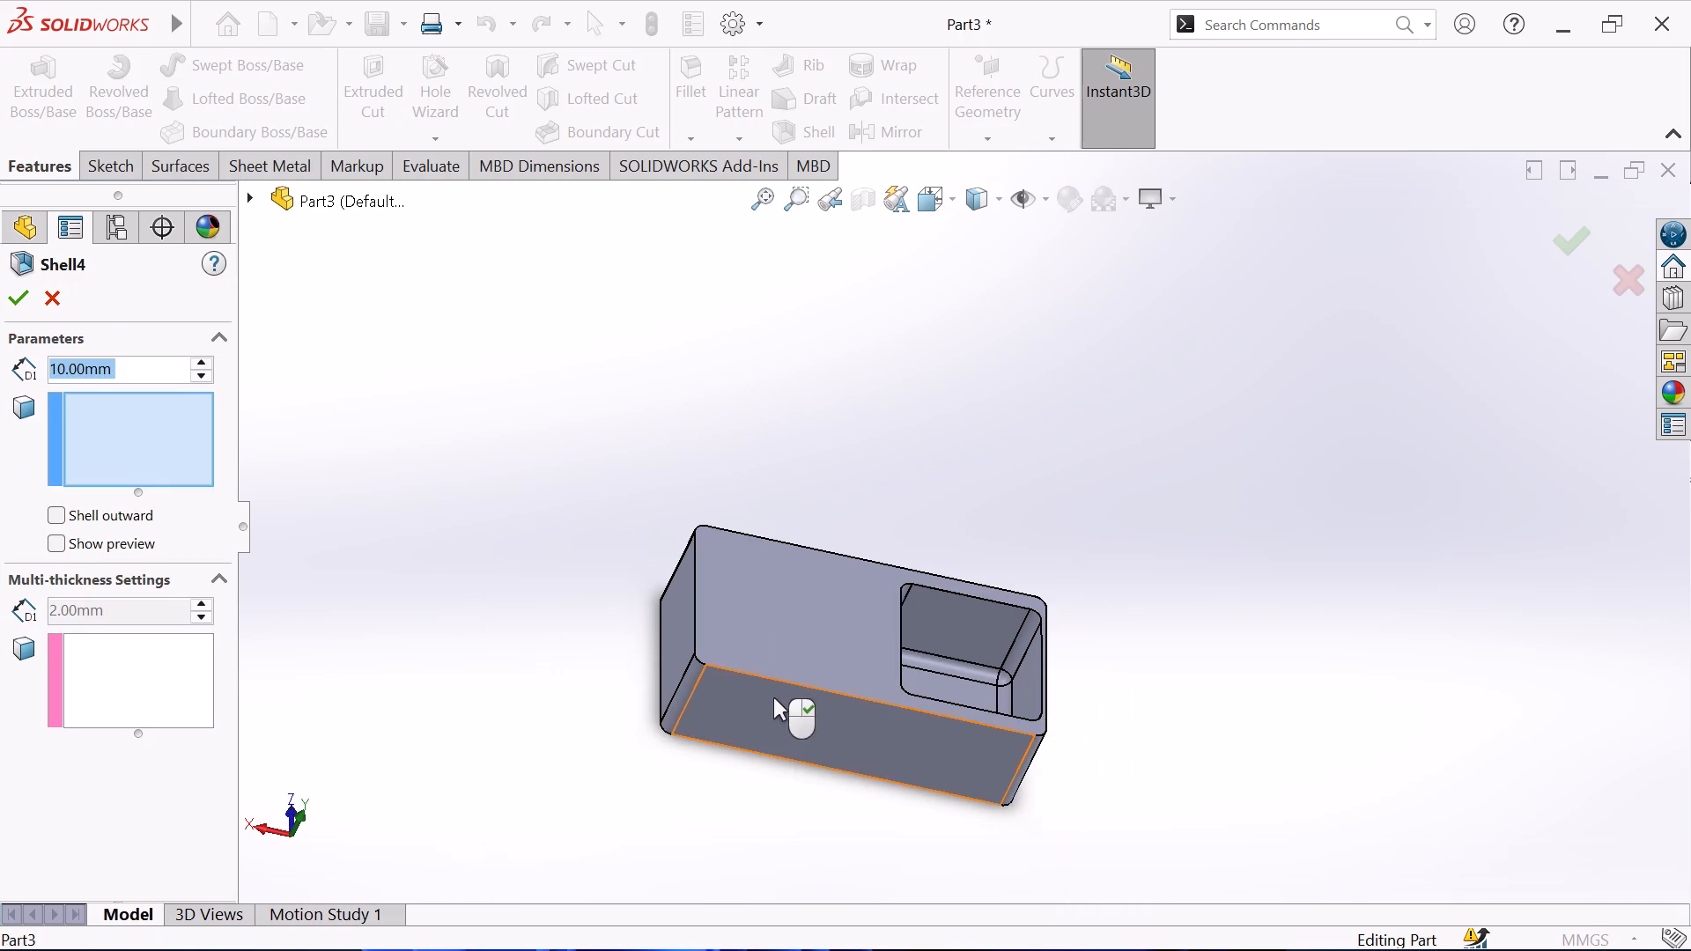
click(670, 628)
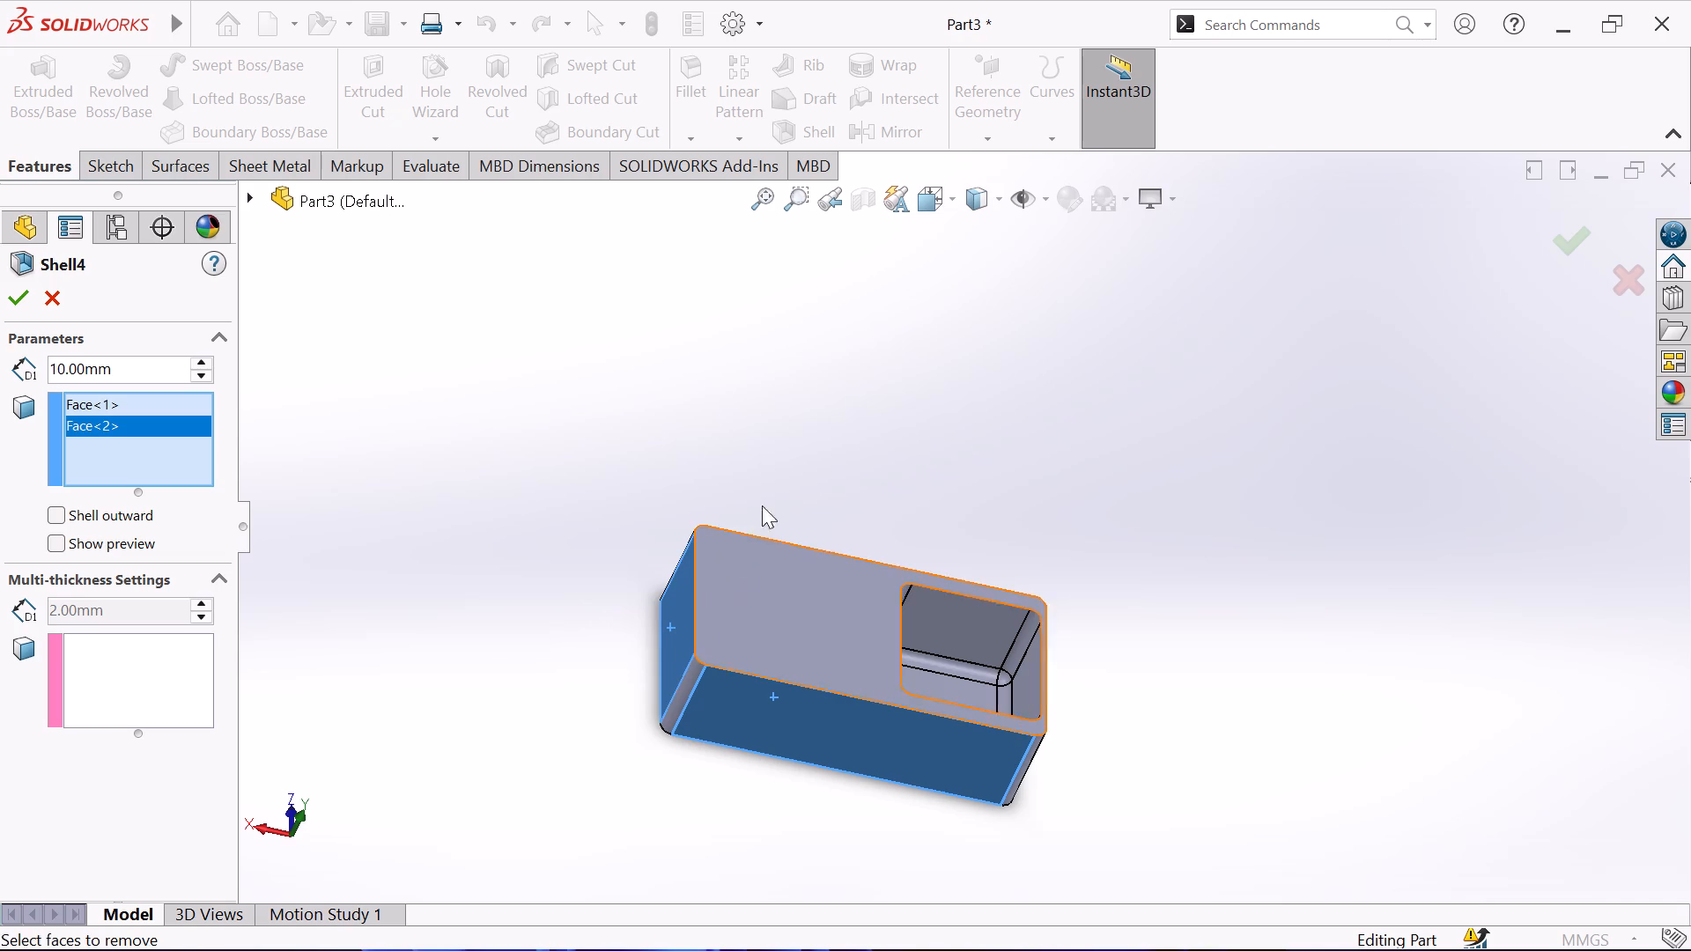
middle_drag(836, 448, 729, 674)
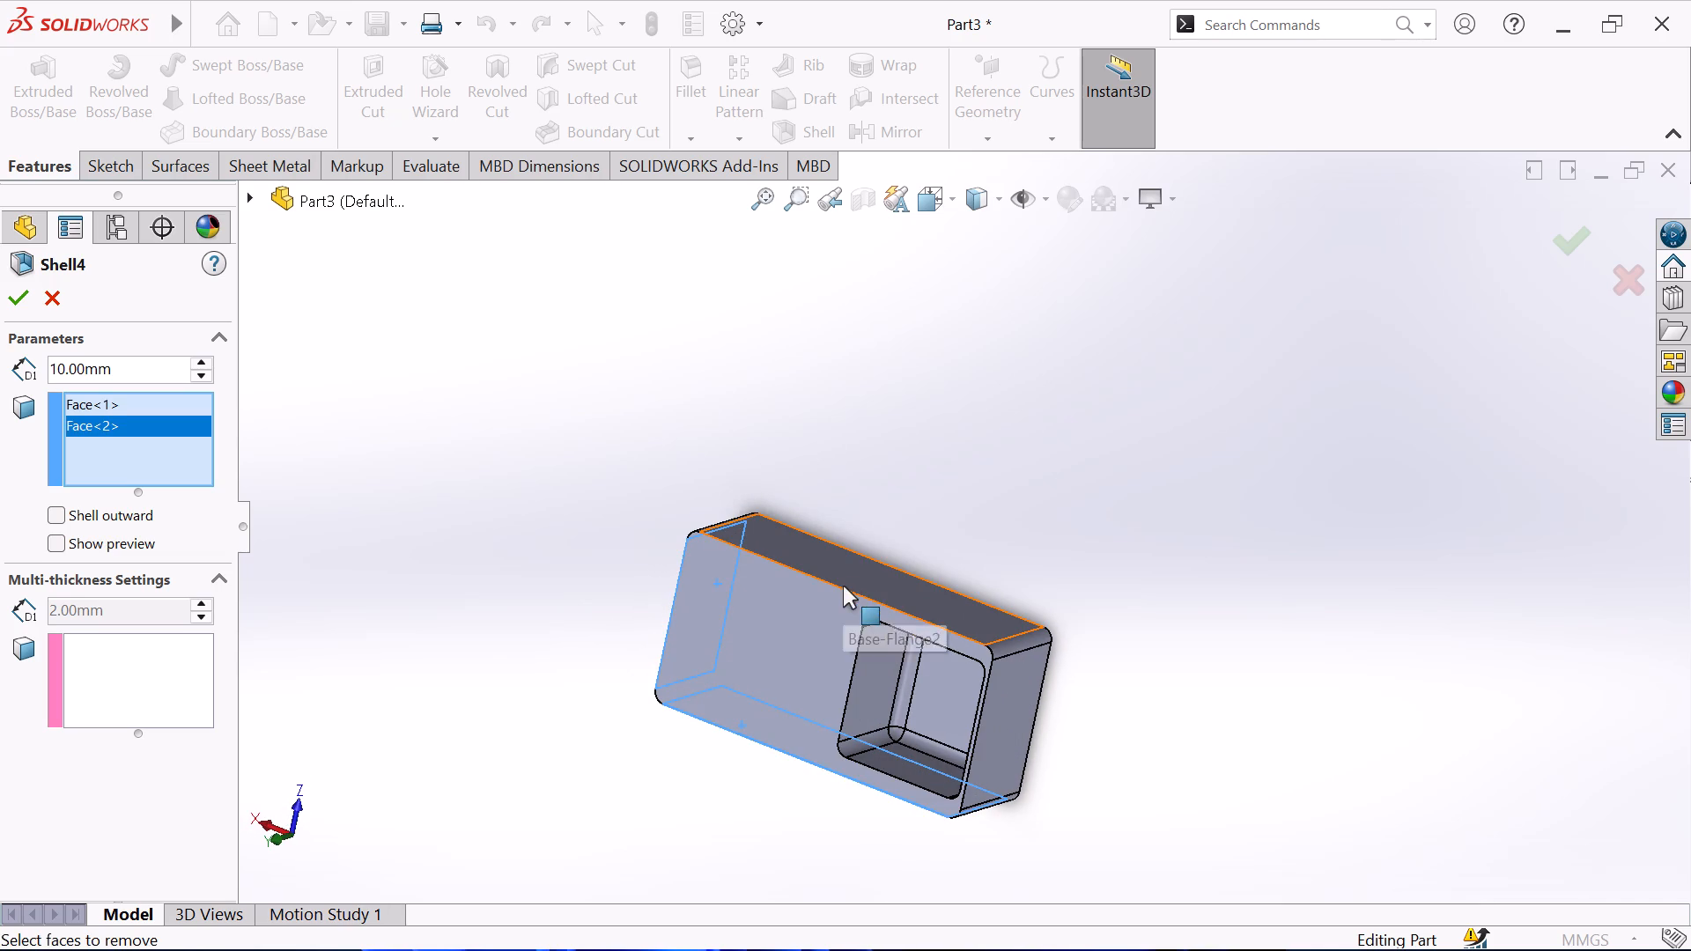
click(851, 576)
middle_drag(919, 468, 1083, 347)
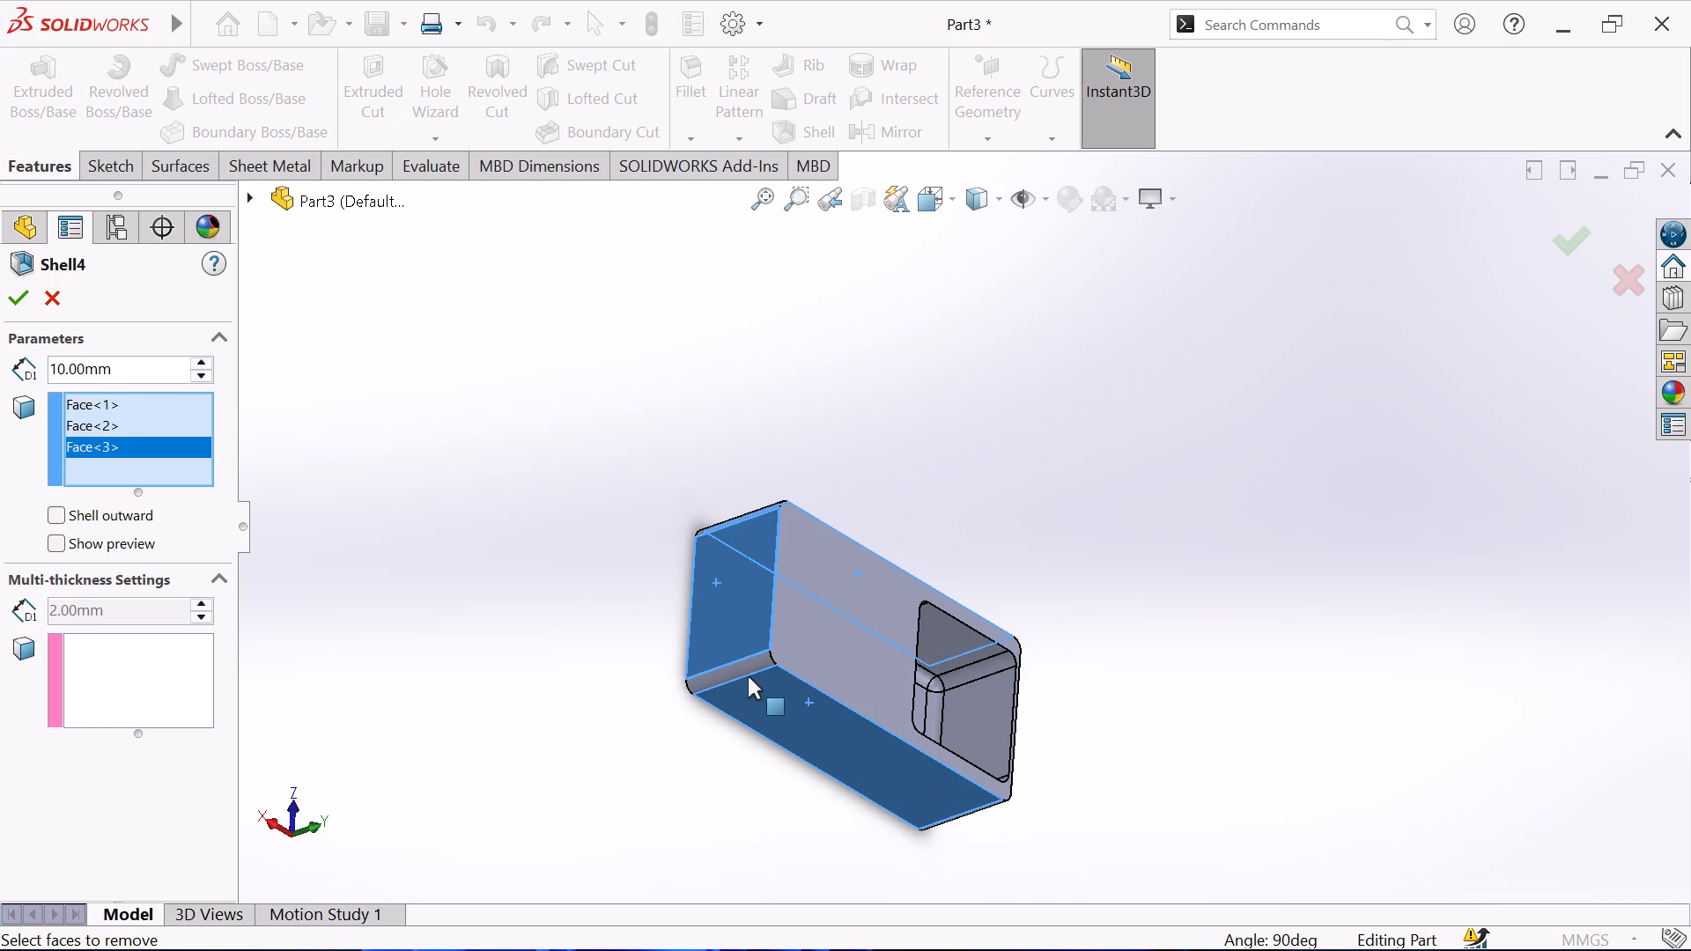
click(750, 667)
middle_drag(794, 364, 771, 518)
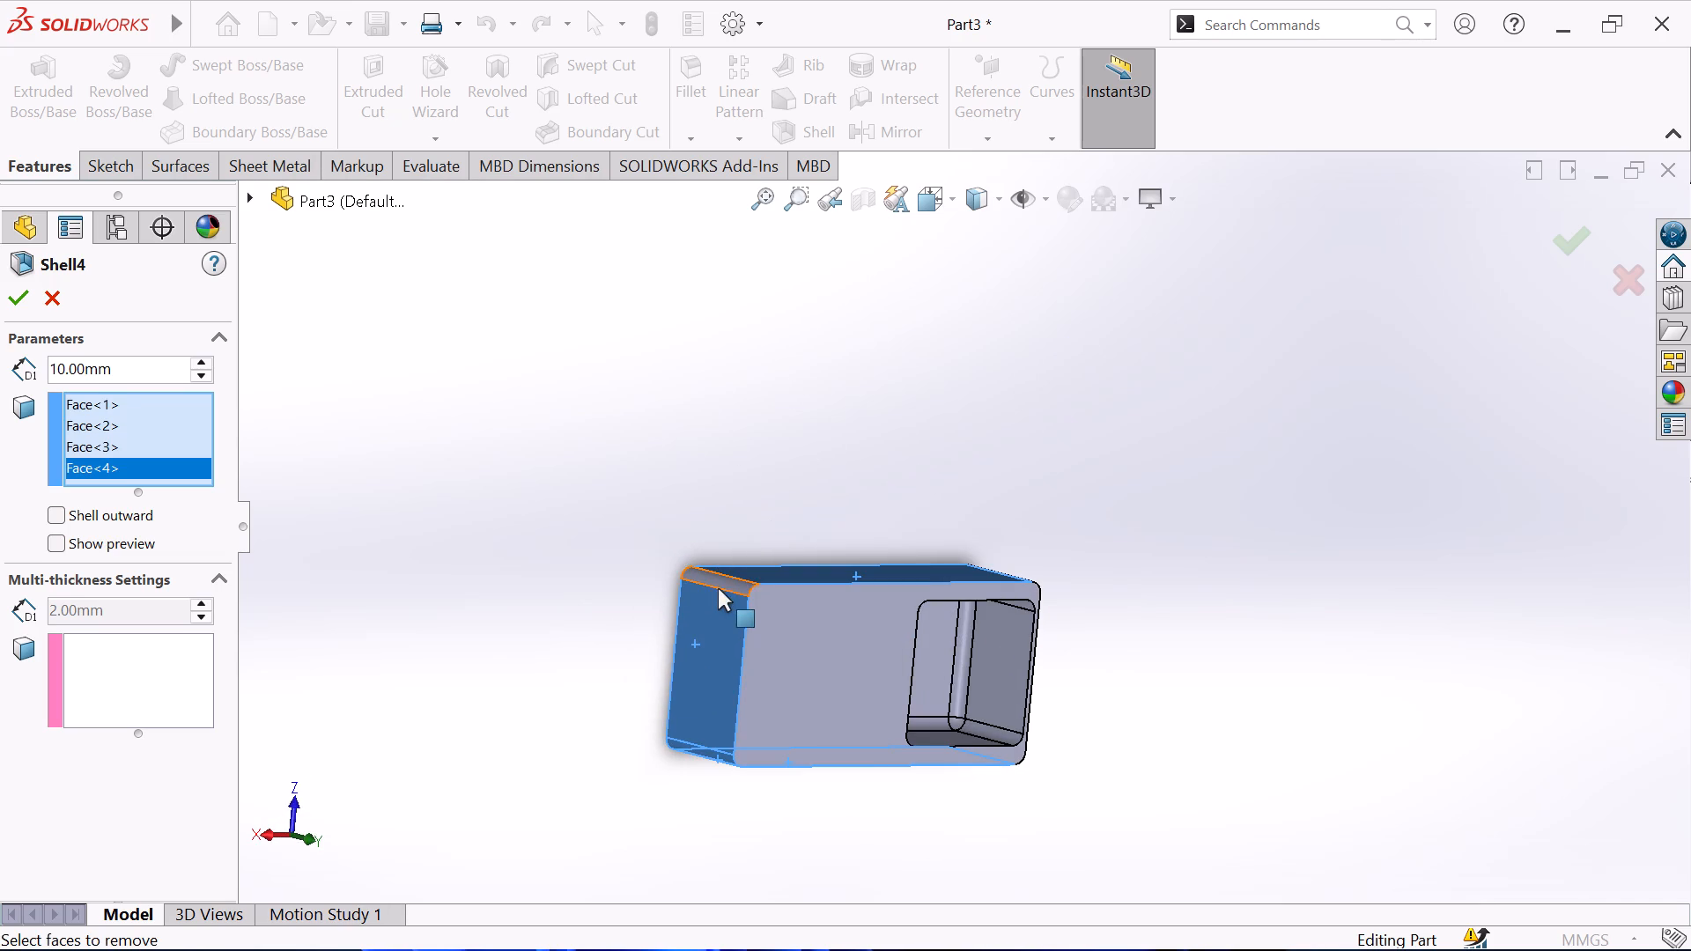
click(724, 586)
middle_drag(631, 535, 764, 543)
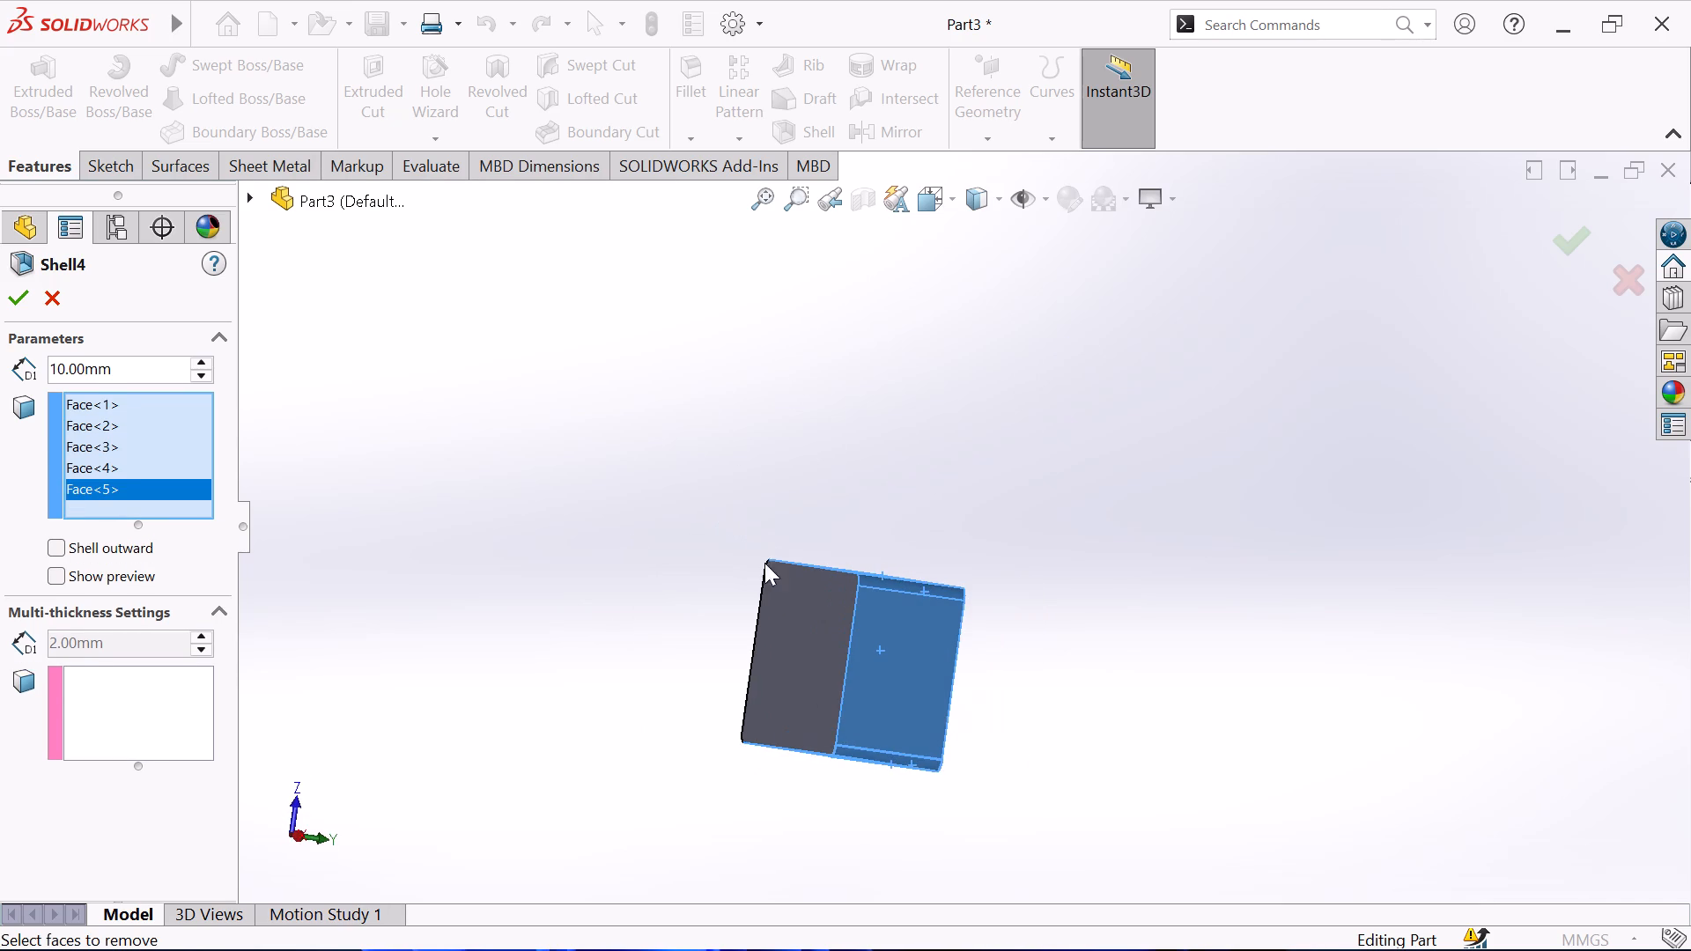
click(806, 625)
Add the end face beside the pocket and its two rounded vertical corners to the shell's faces to remove.
middle_drag(1008, 491, 935, 300)
middle_drag(1028, 517, 1028, 510)
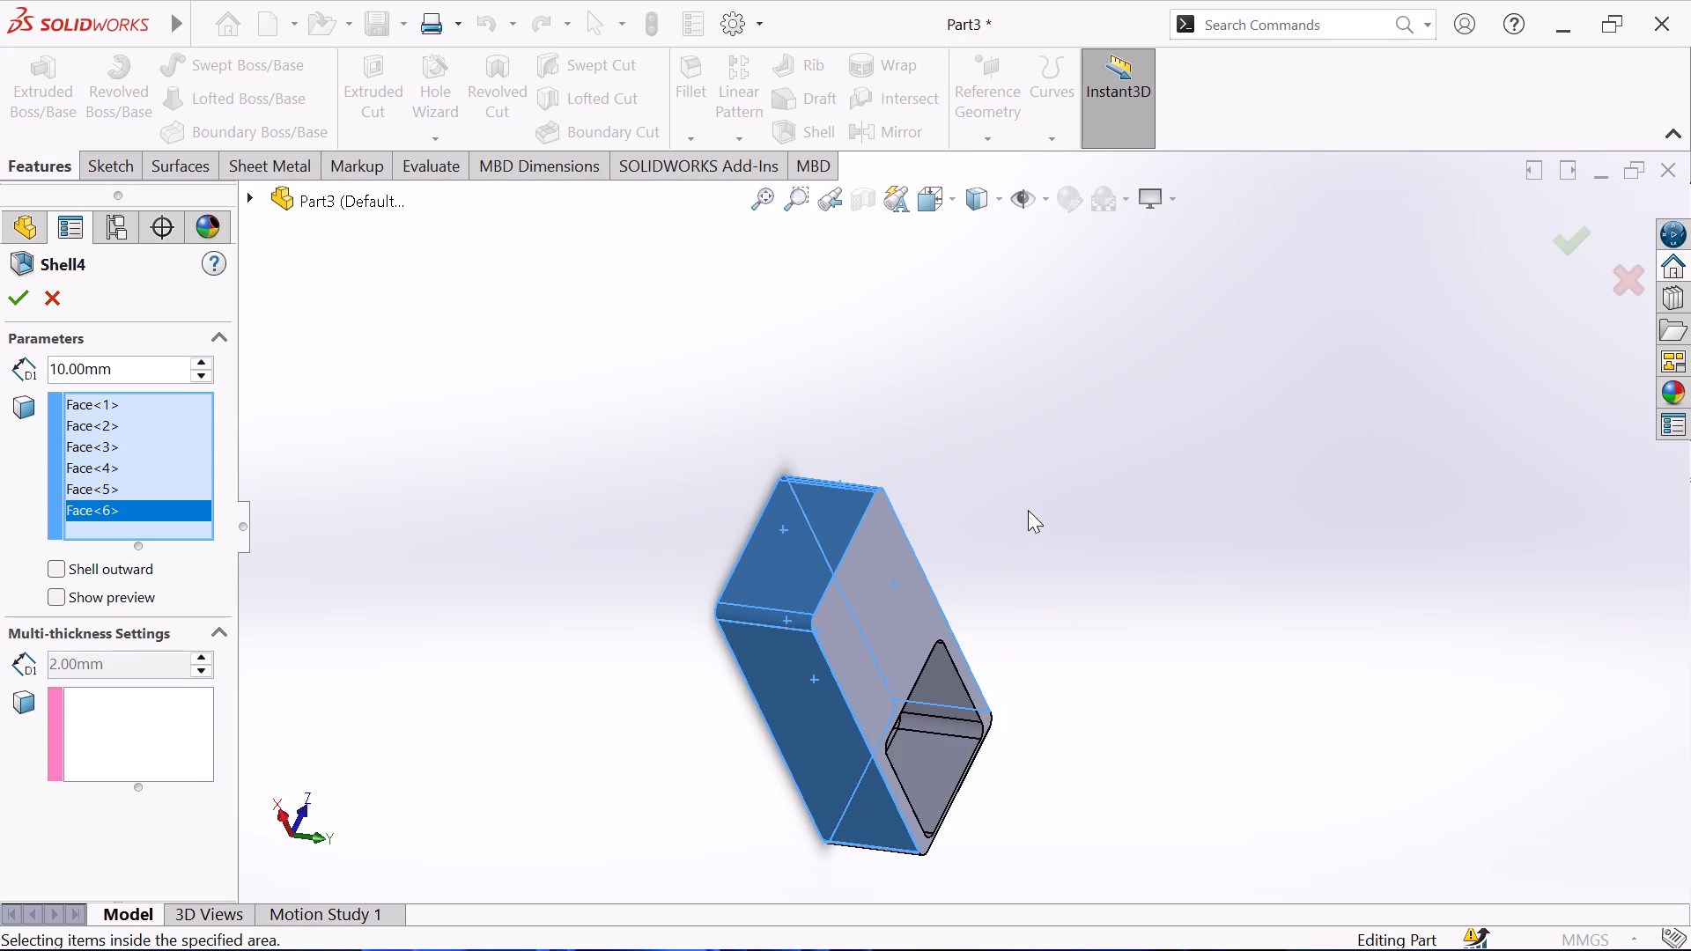
middle_drag(1028, 510, 934, 269)
middle_drag(1127, 614, 1071, 459)
middle_drag(1029, 731, 823, 935)
middle_drag(840, 840, 891, 811)
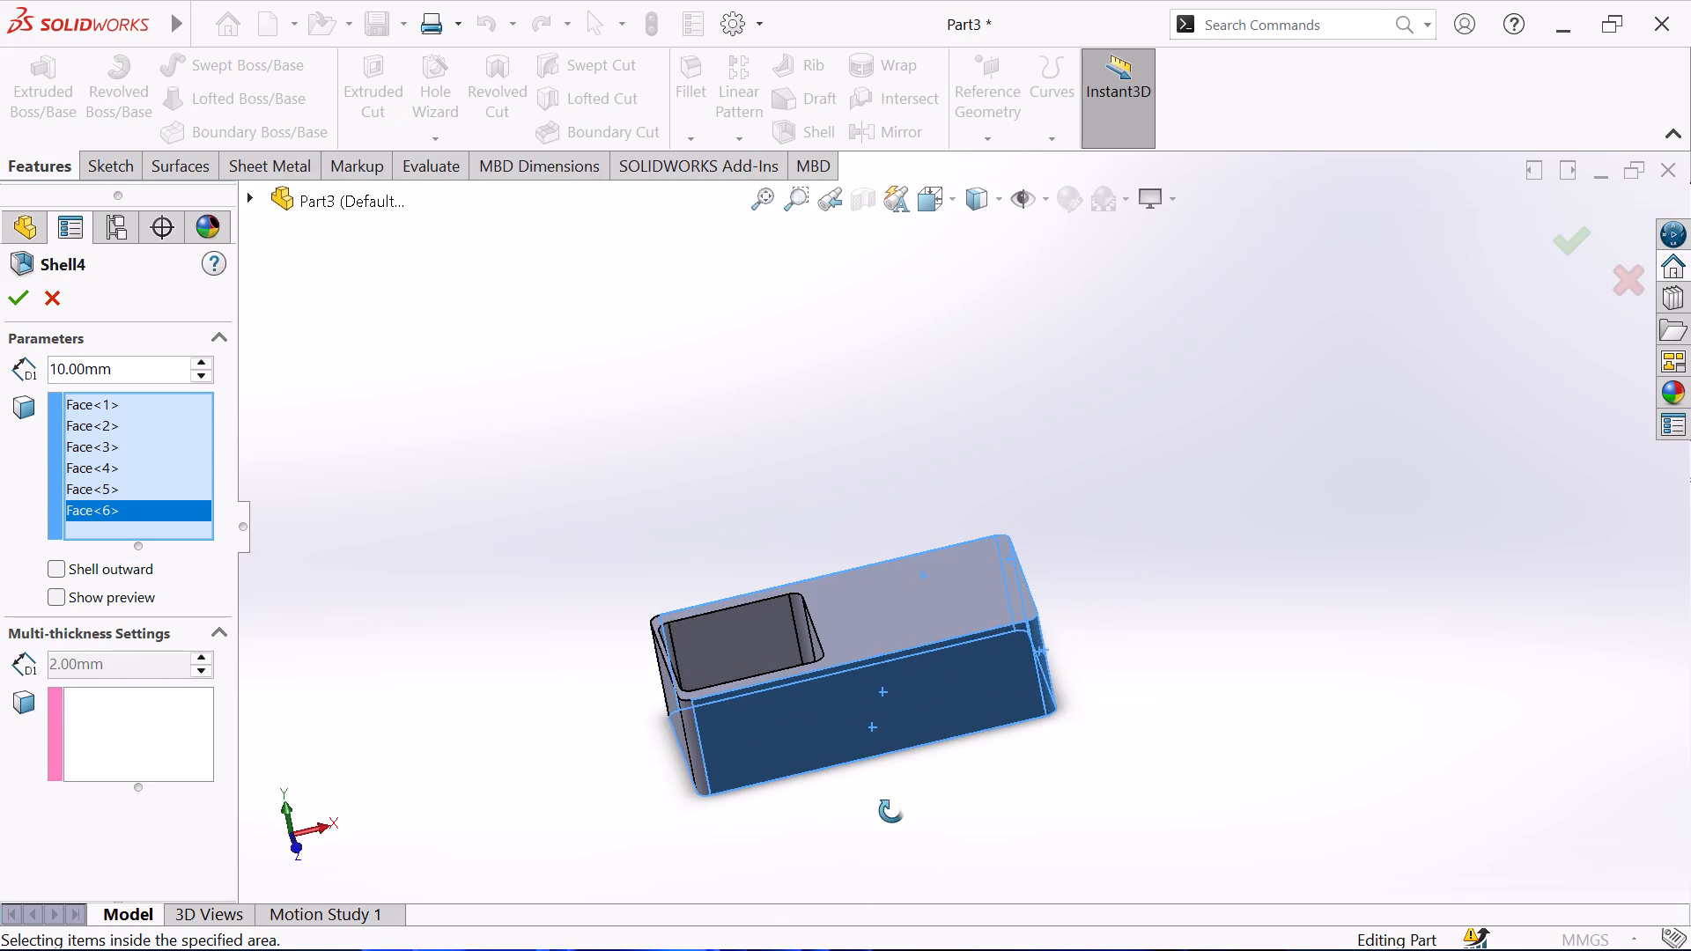
middle_drag(891, 811, 892, 808)
click(690, 722)
middle_drag(518, 595, 585, 638)
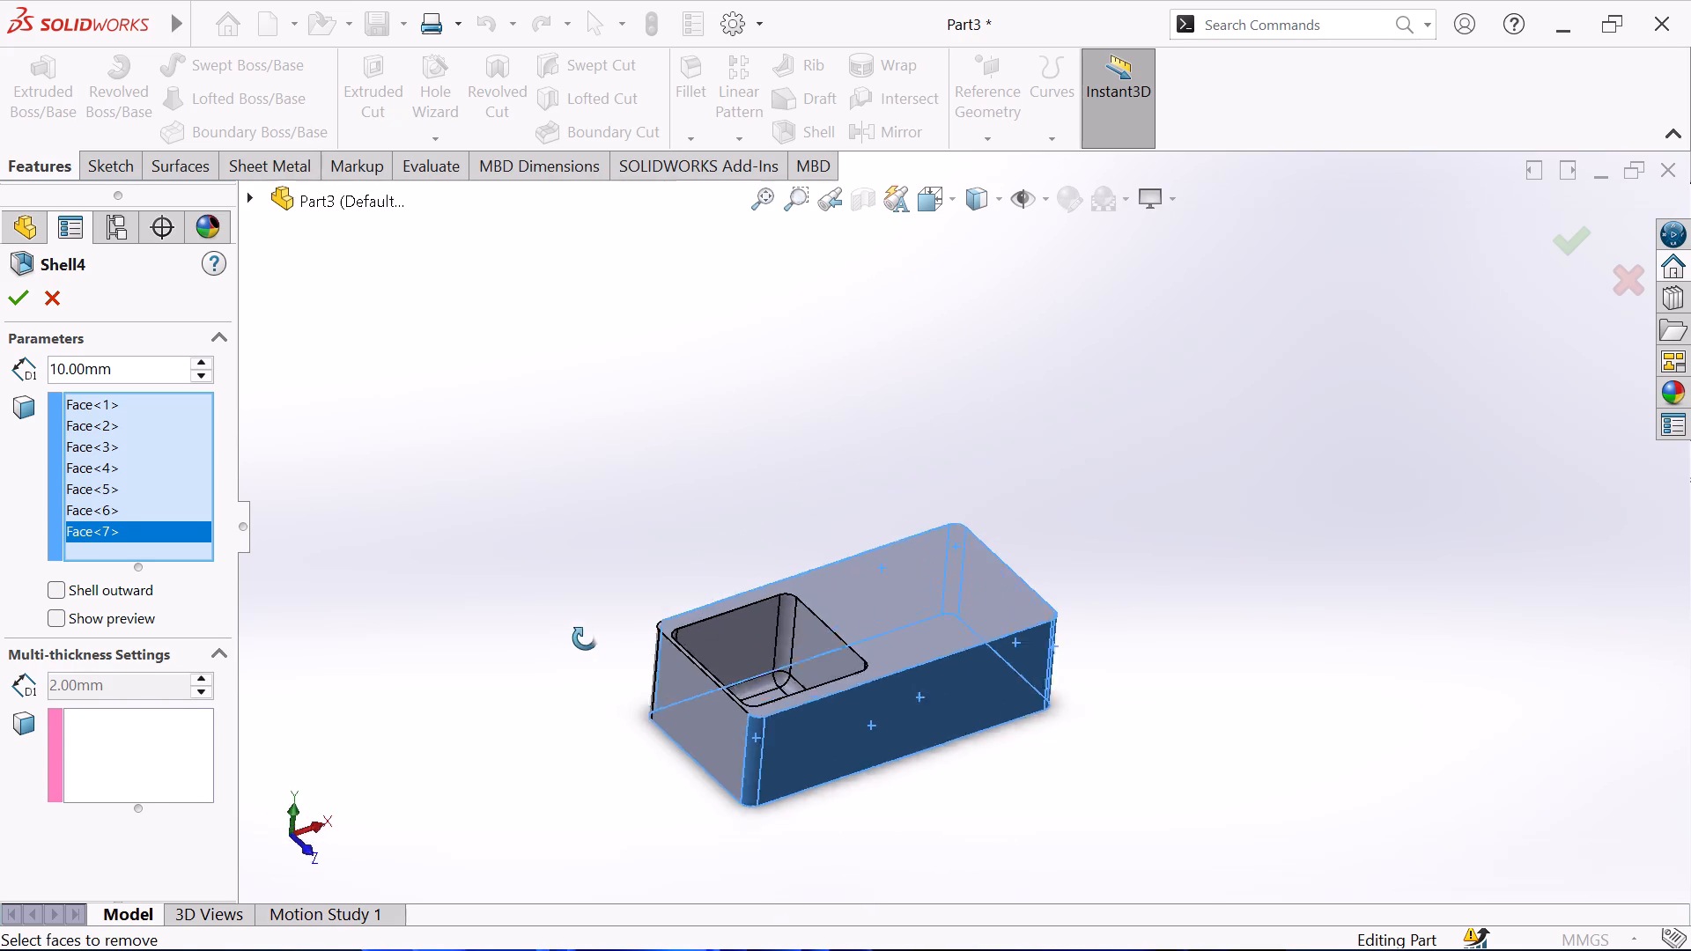
middle_drag(585, 638, 617, 688)
click(691, 672)
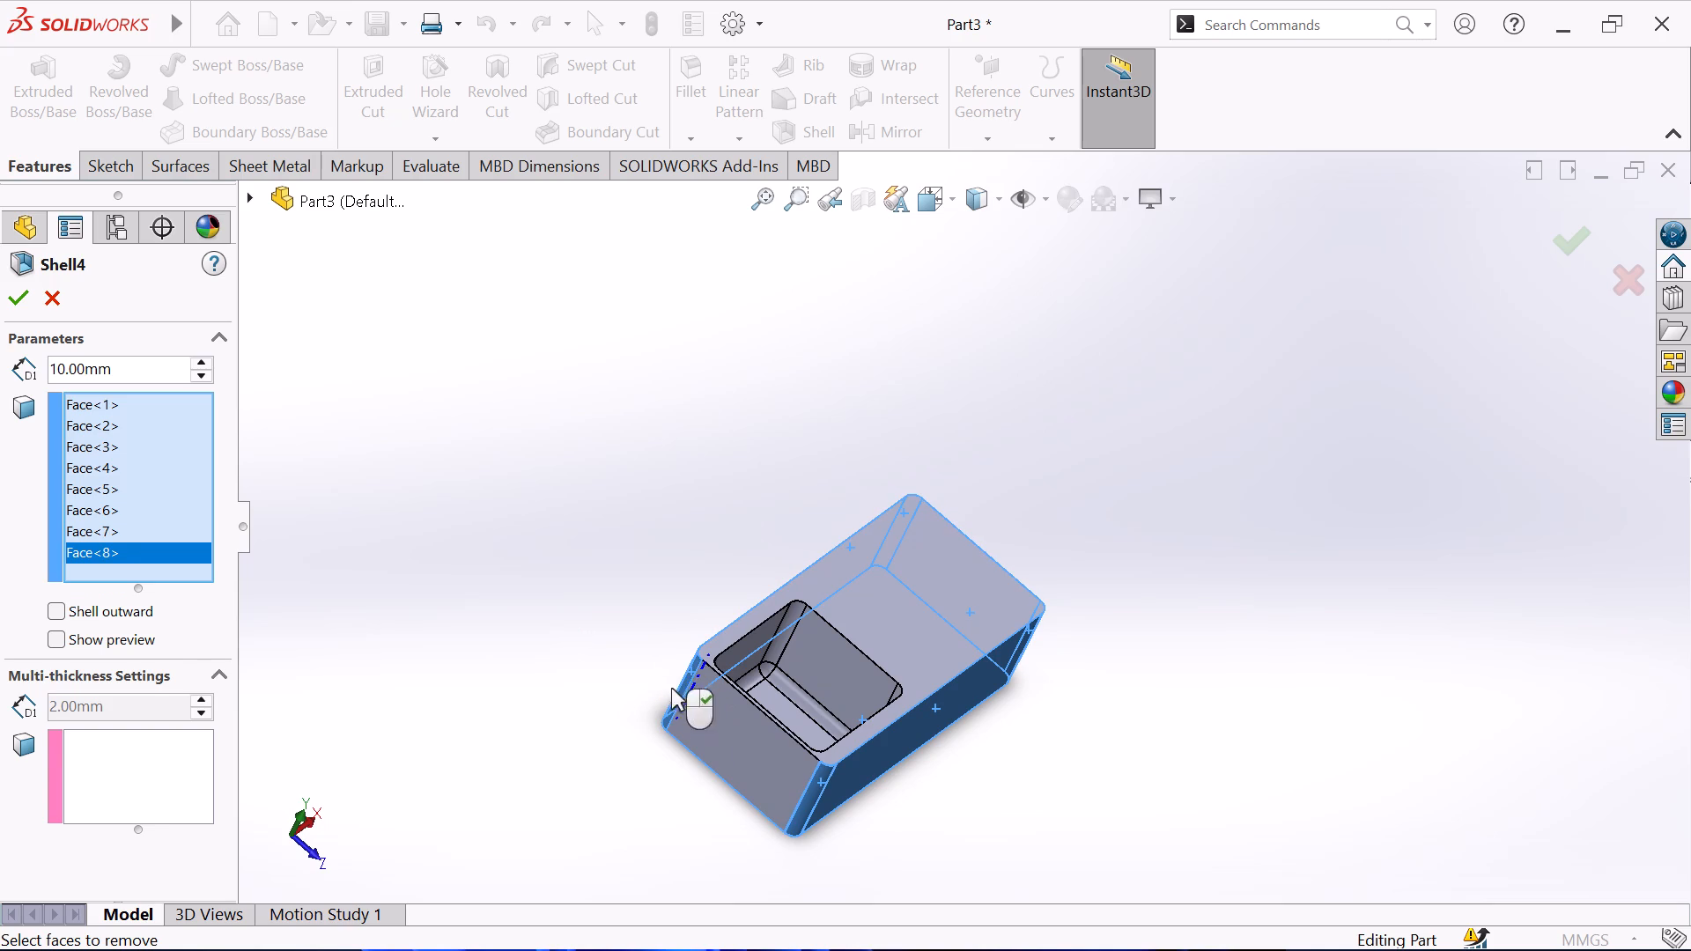
click(746, 734)
middle_drag(499, 675, 324, 571)
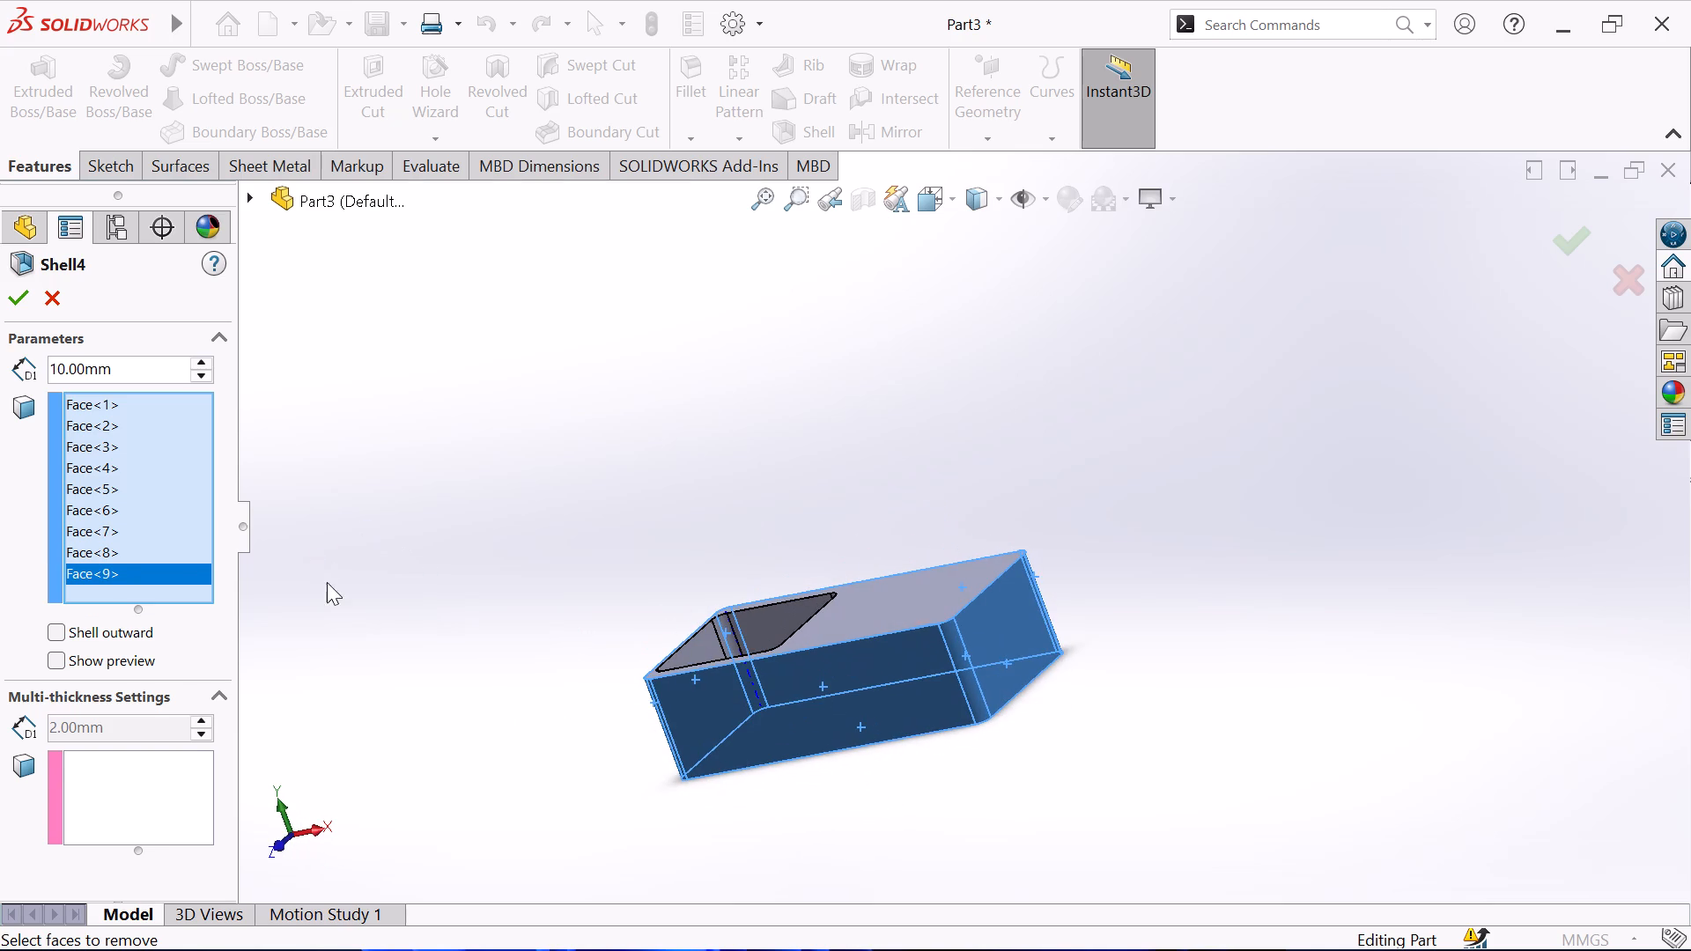
Give the top face its own 2 mm thickness in the multi-thickness settings and create the shell at 10 mm.
click(137, 778)
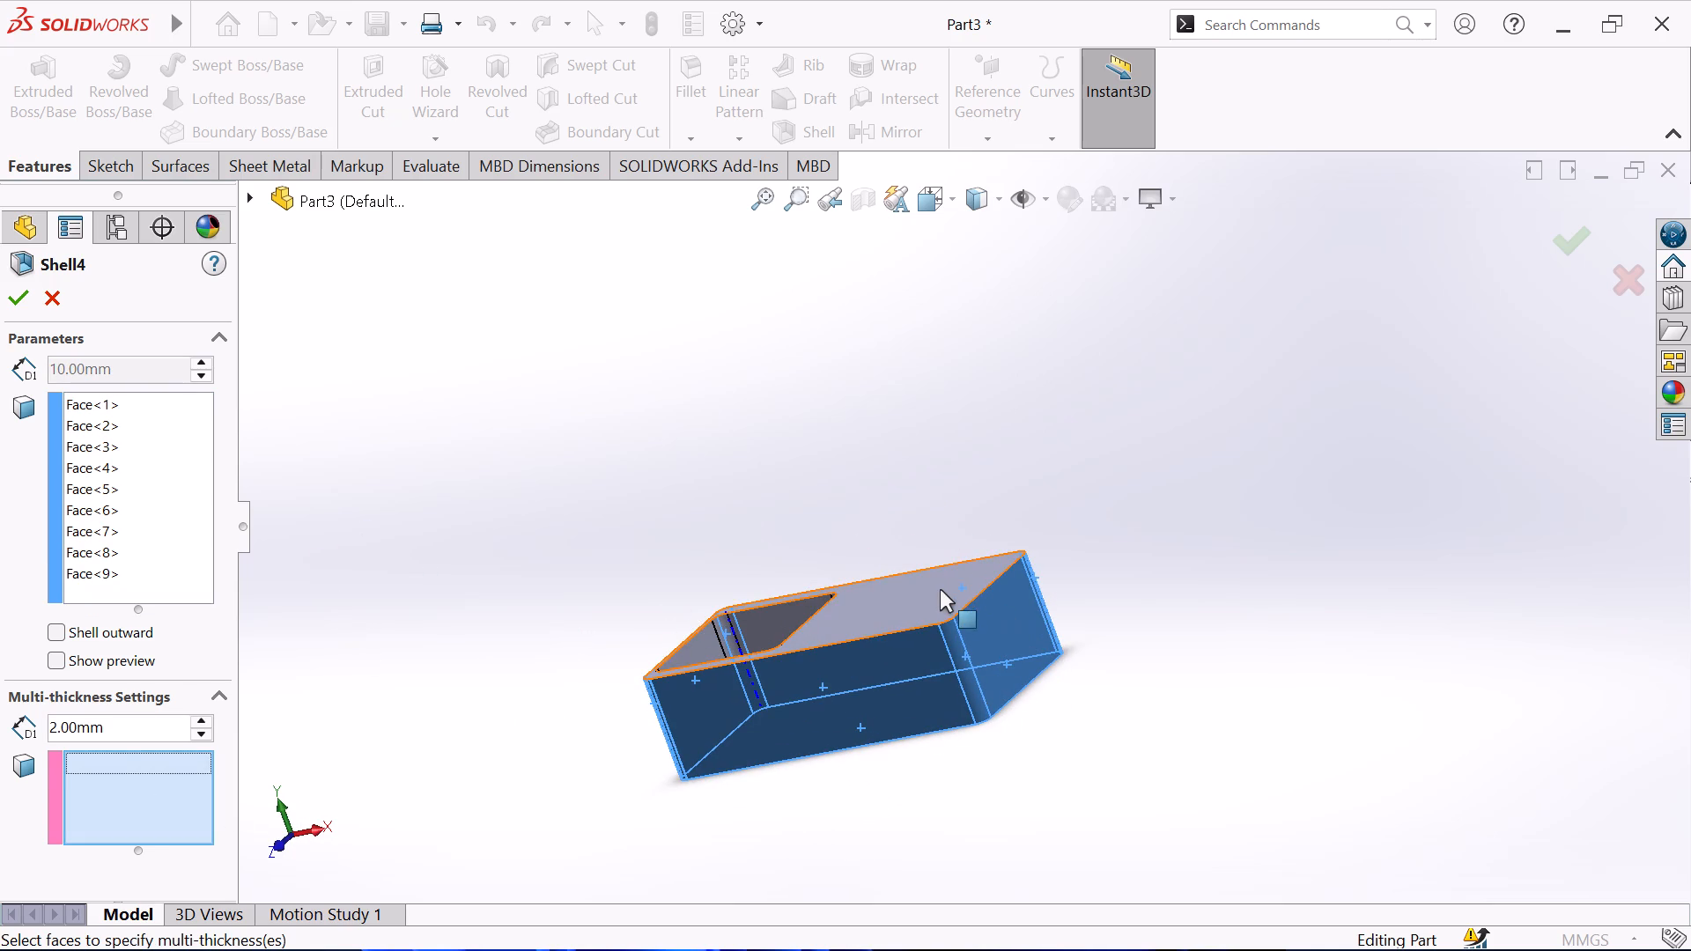
click(940, 589)
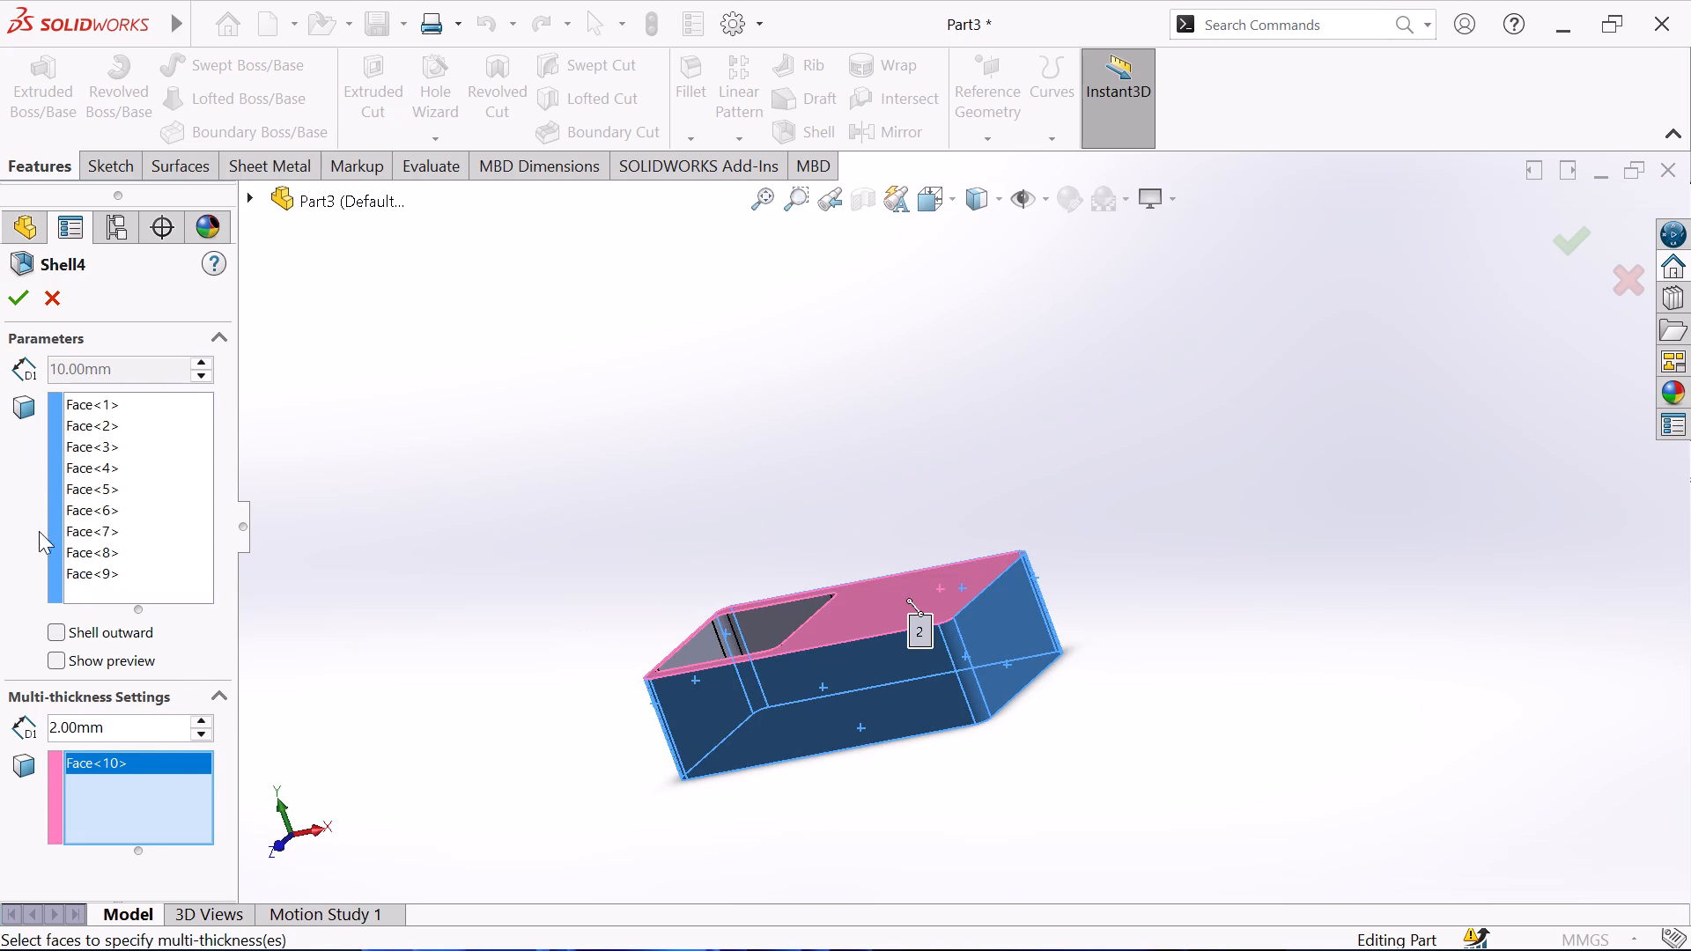
click(15, 297)
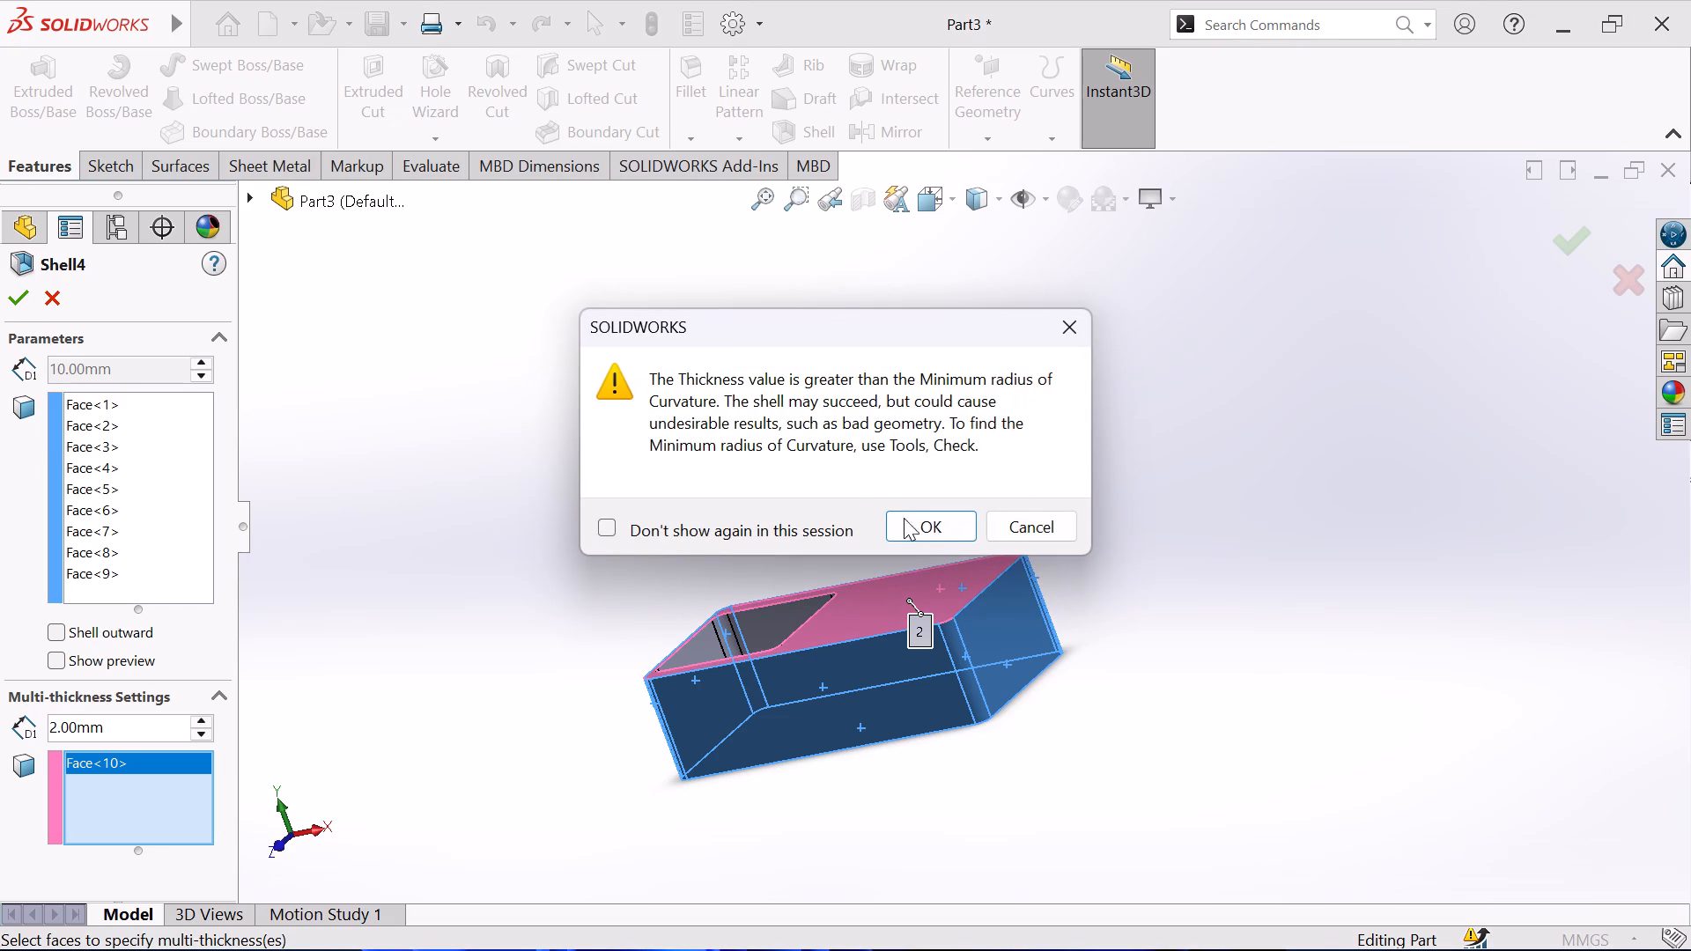
click(918, 523)
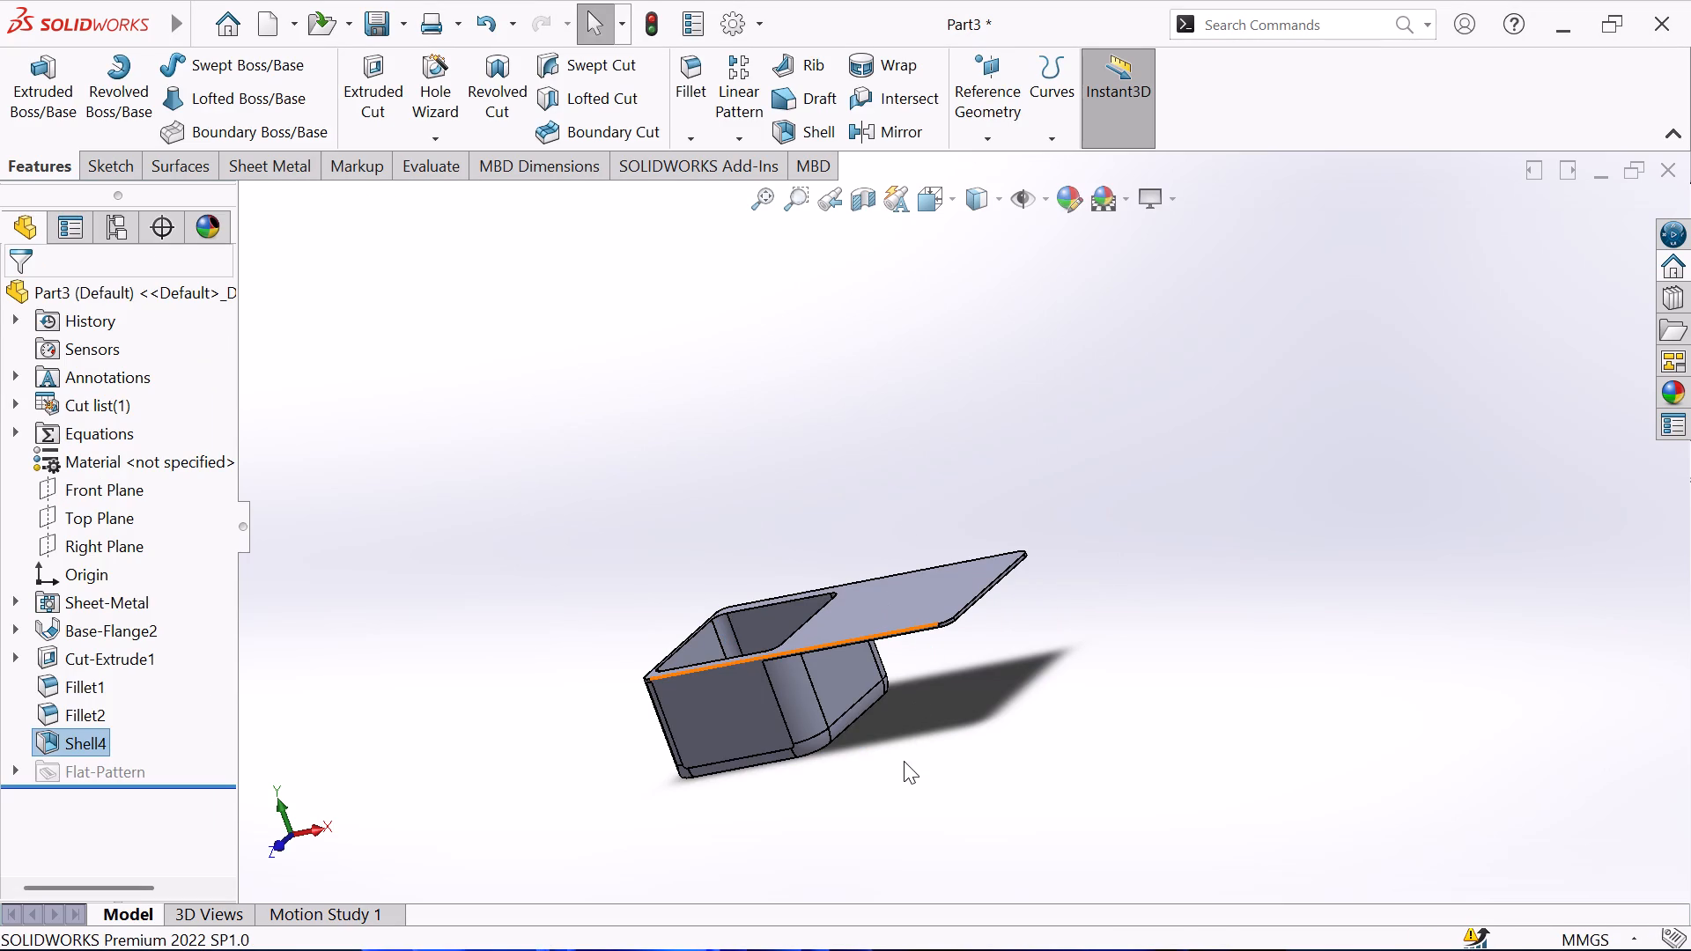
key(Escape)
Examine the shelled part, checking the top plate, pocket walls and the outer corner beside the pocket up close.
middle_drag(965, 638, 1051, 536)
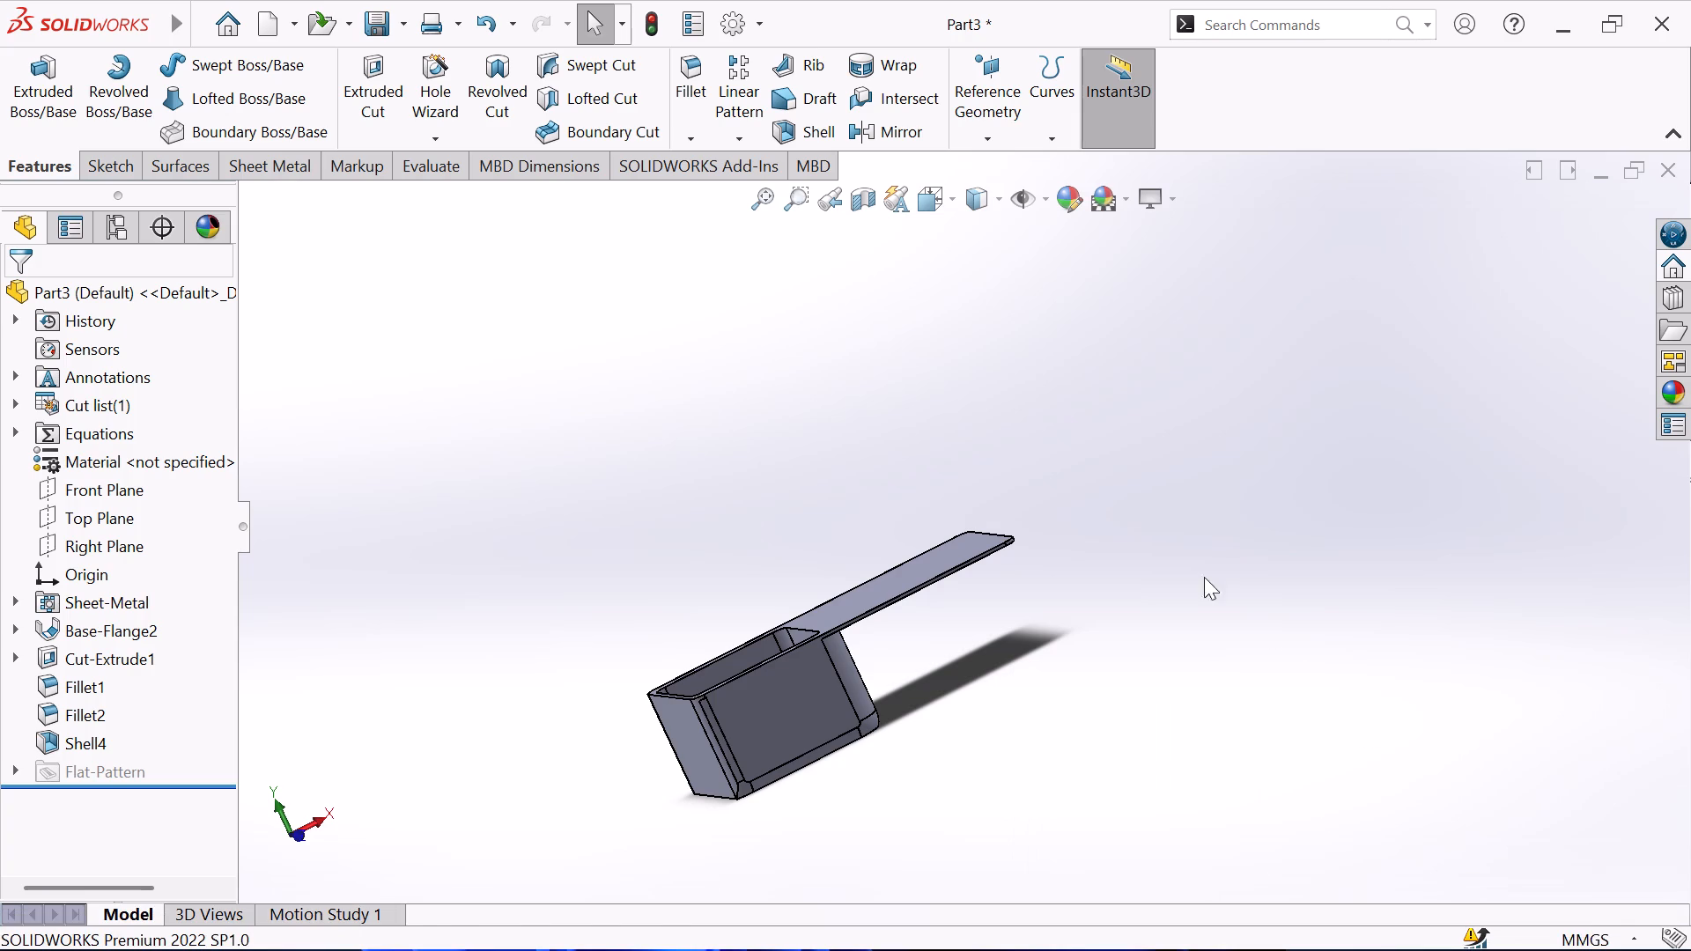
scroll(823, 519, down, 3)
scroll(653, 663, up, 4)
middle_drag(689, 649, 595, 738)
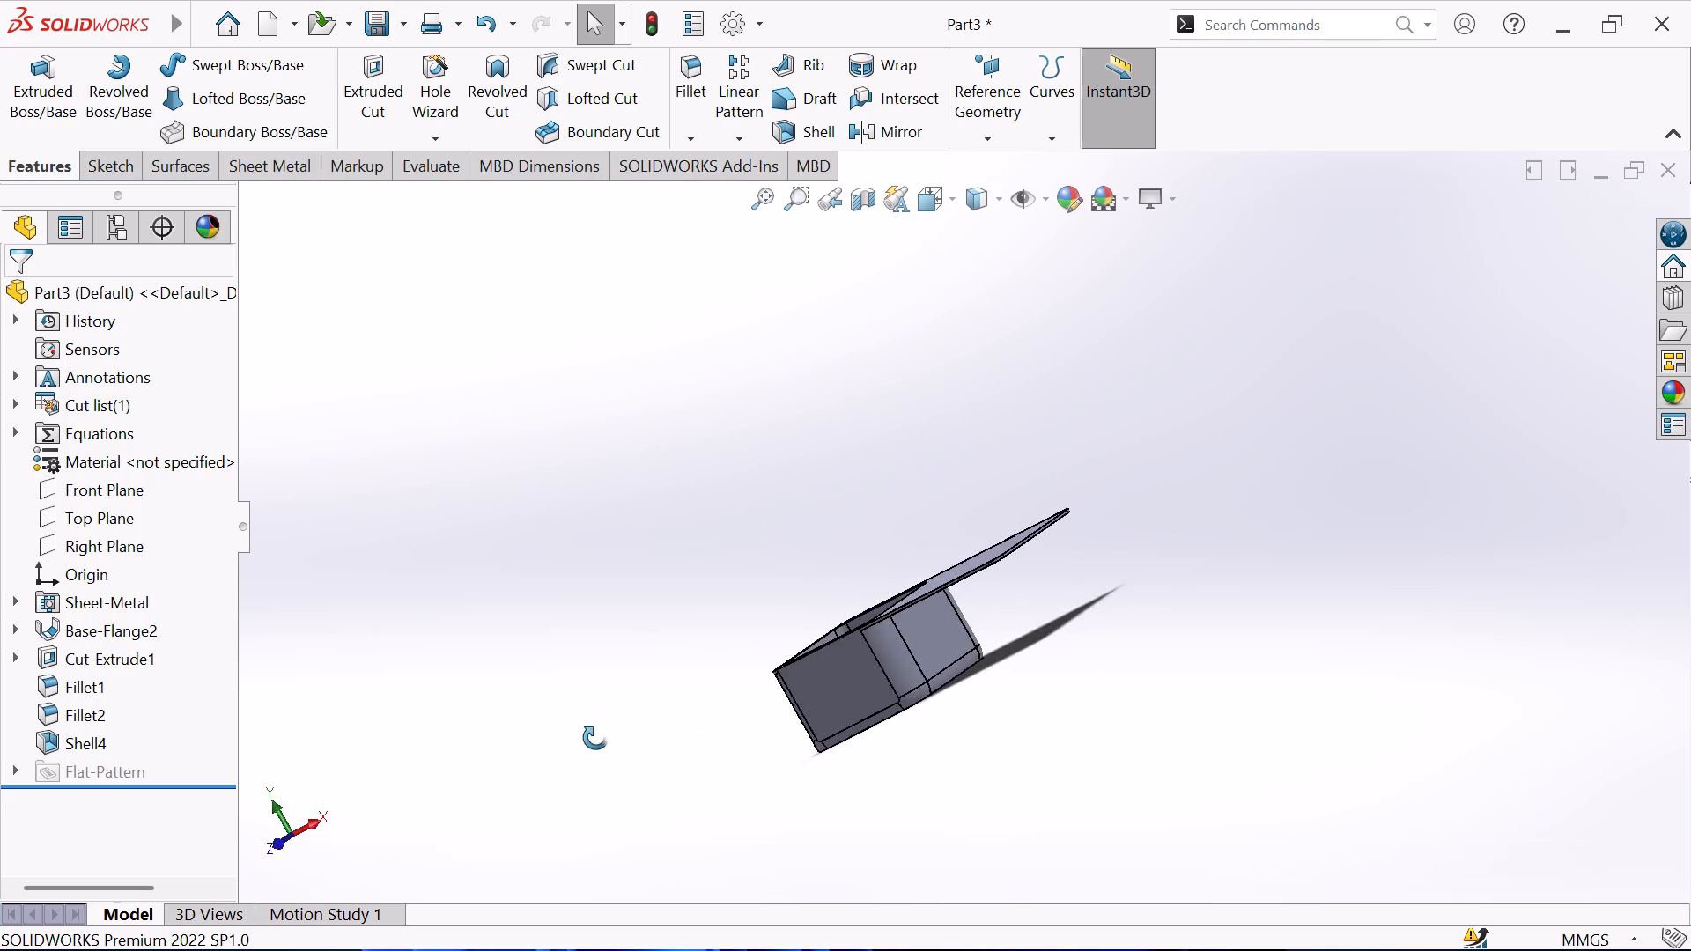
middle_drag(595, 738, 585, 771)
scroll(774, 765, down, 3)
scroll(919, 509, down, 3)
scroll(845, 655, down, 1)
middle_drag(722, 673, 871, 570)
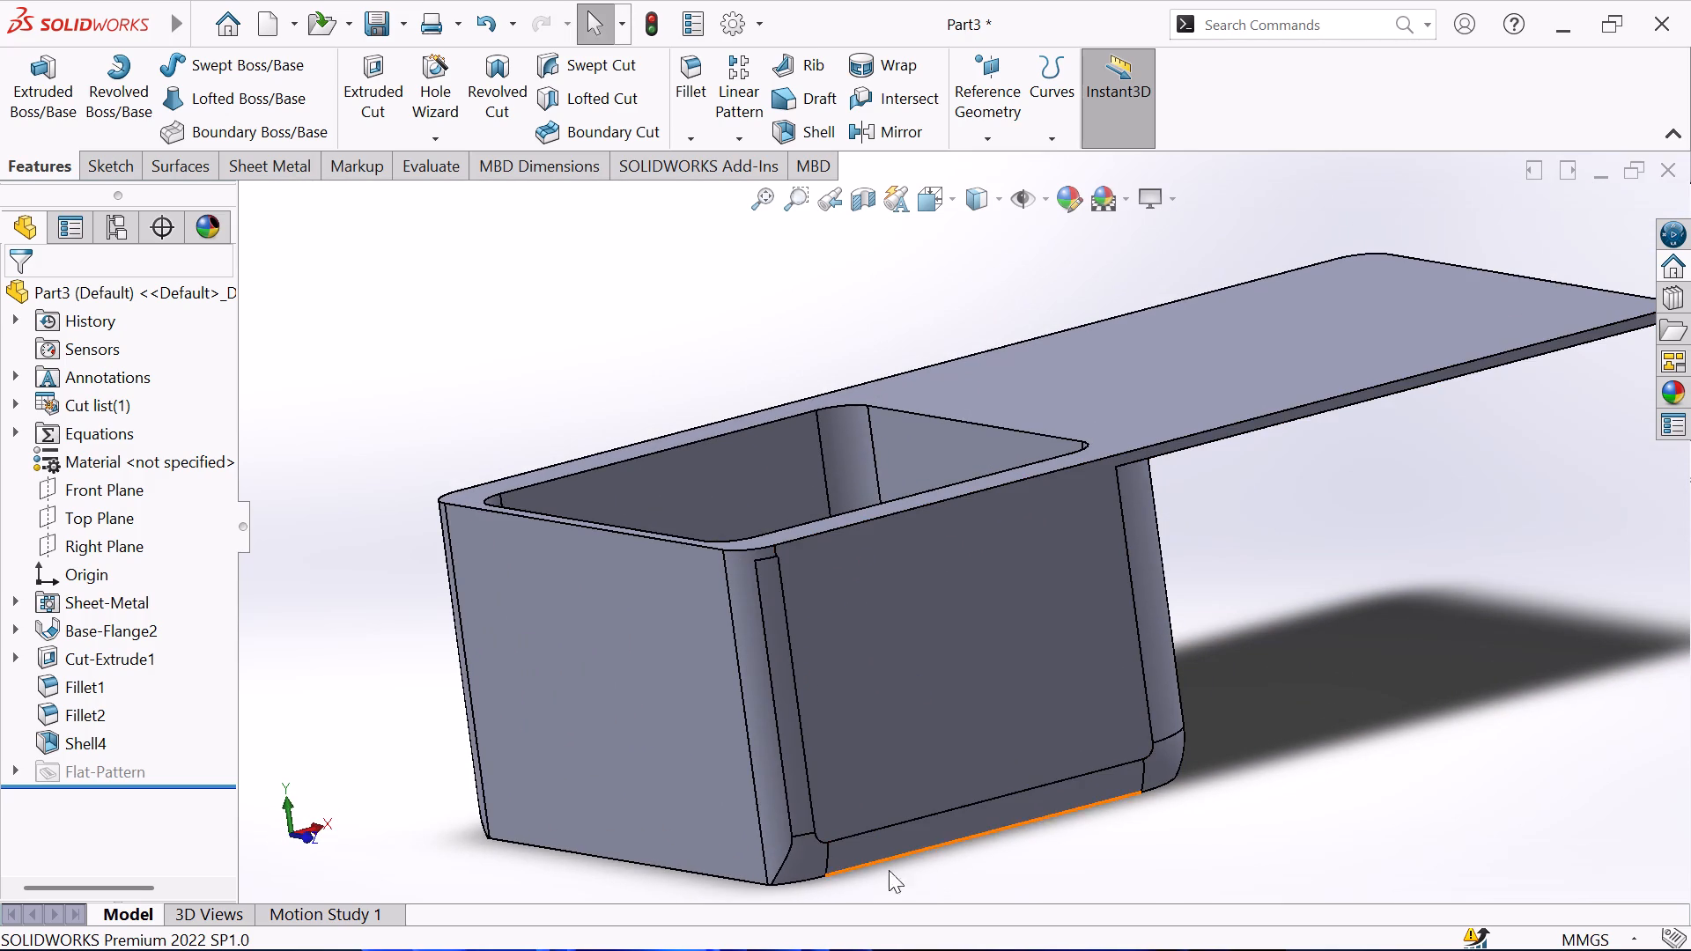
scroll(720, 676, down, 3)
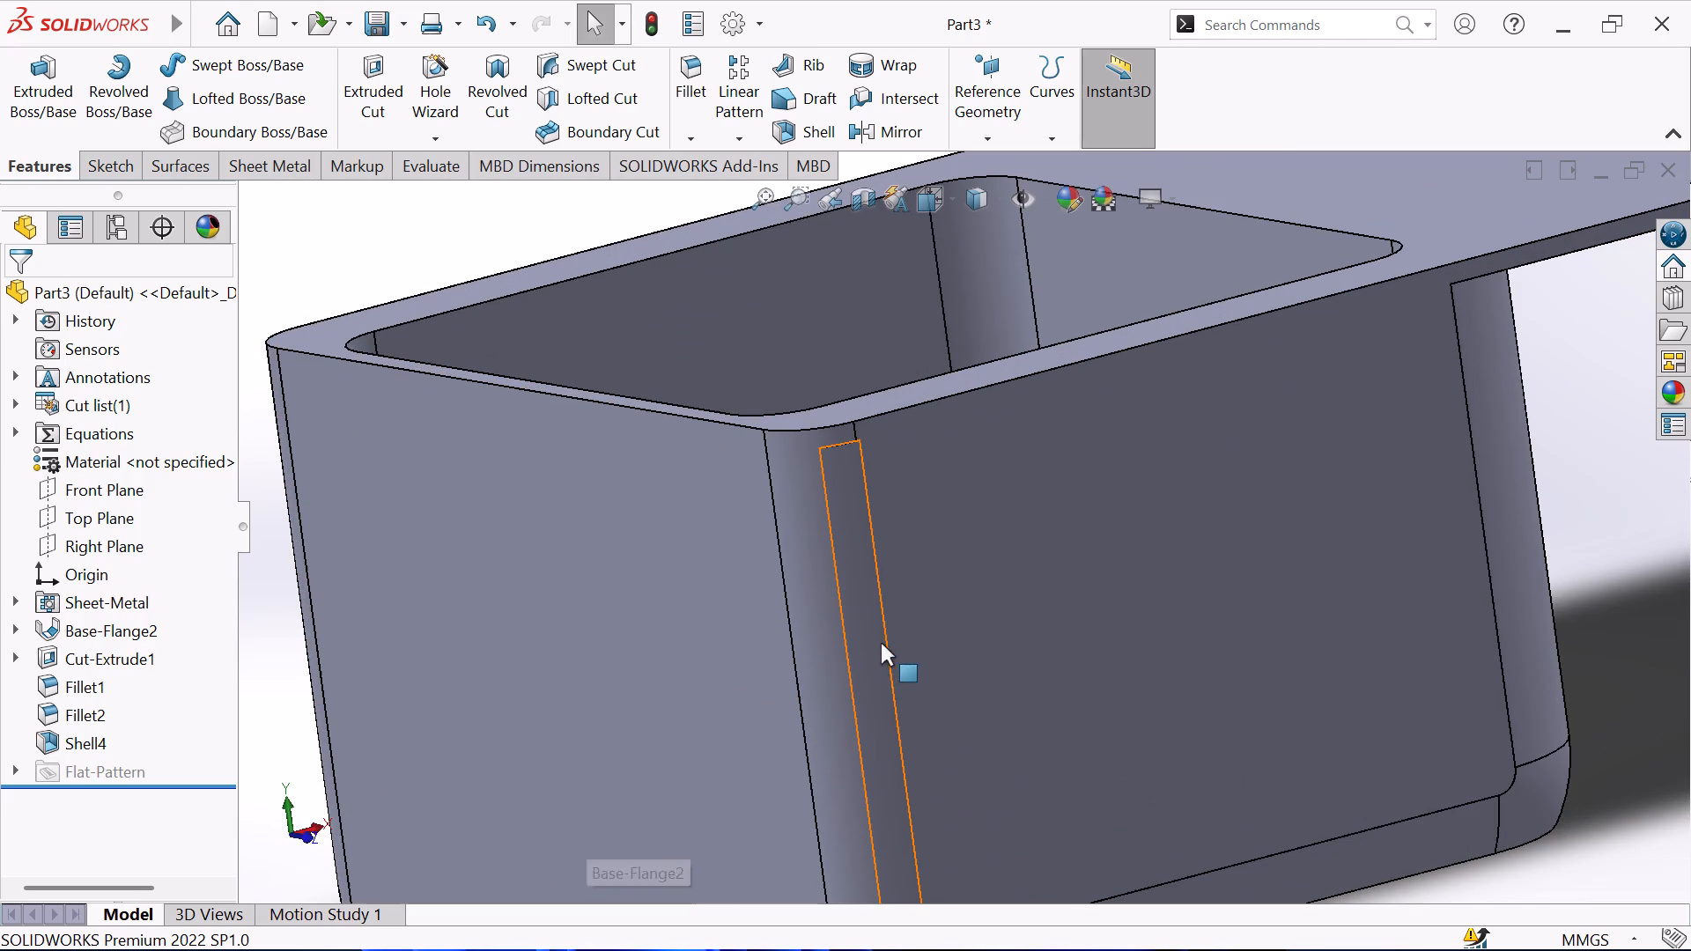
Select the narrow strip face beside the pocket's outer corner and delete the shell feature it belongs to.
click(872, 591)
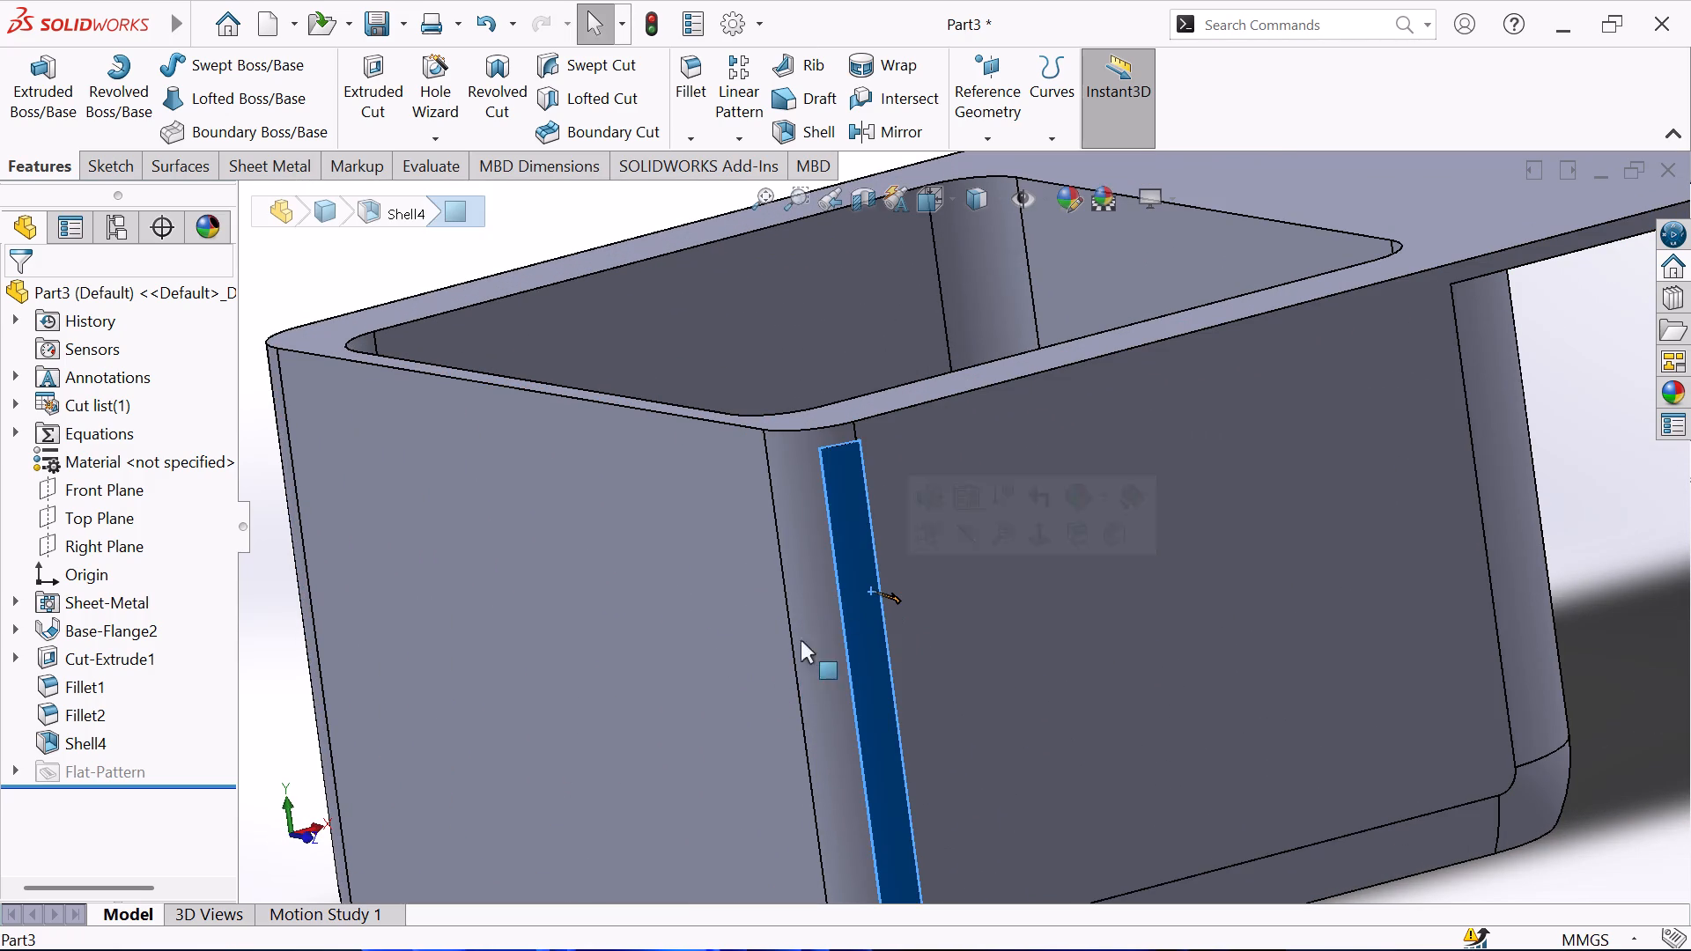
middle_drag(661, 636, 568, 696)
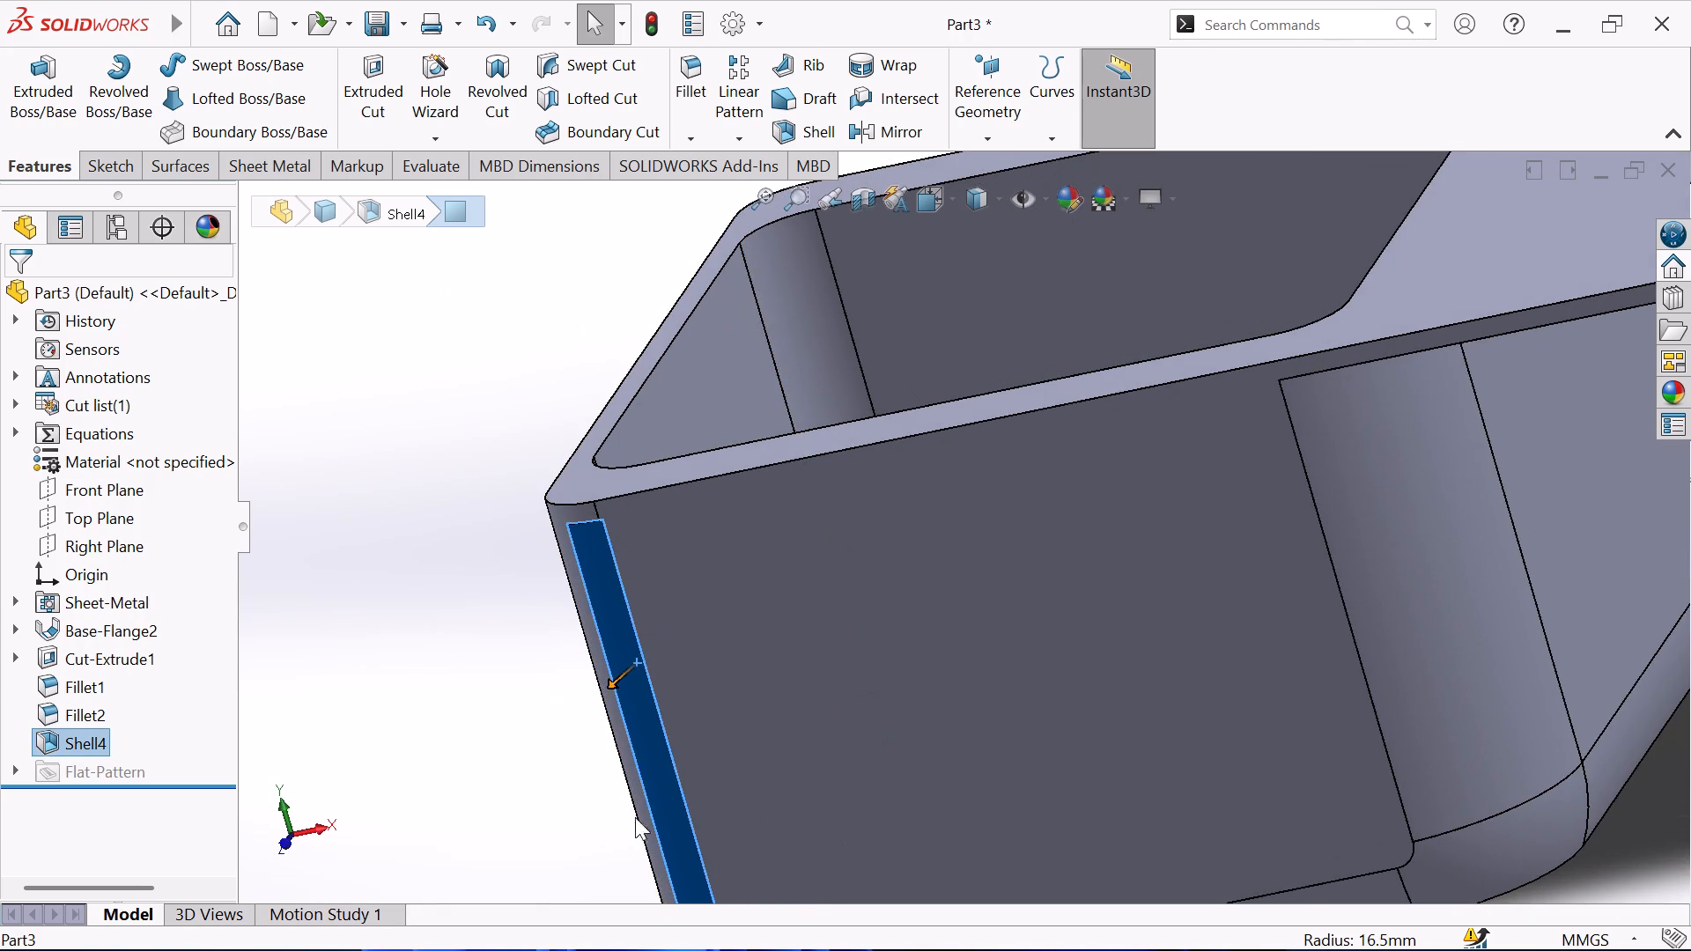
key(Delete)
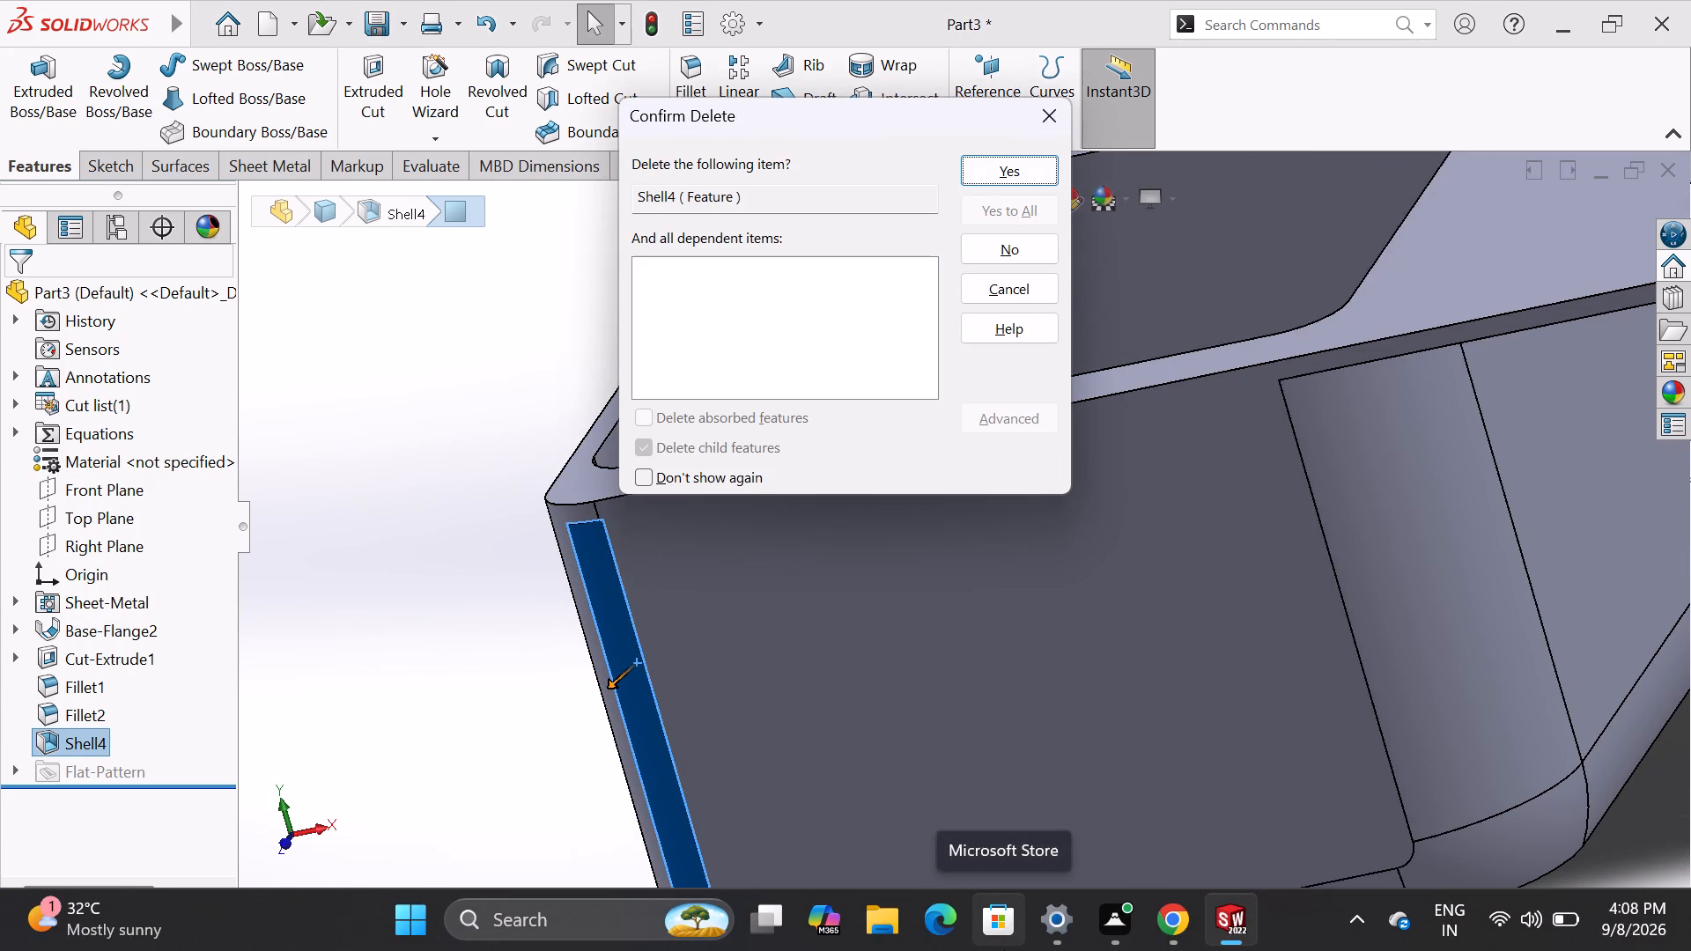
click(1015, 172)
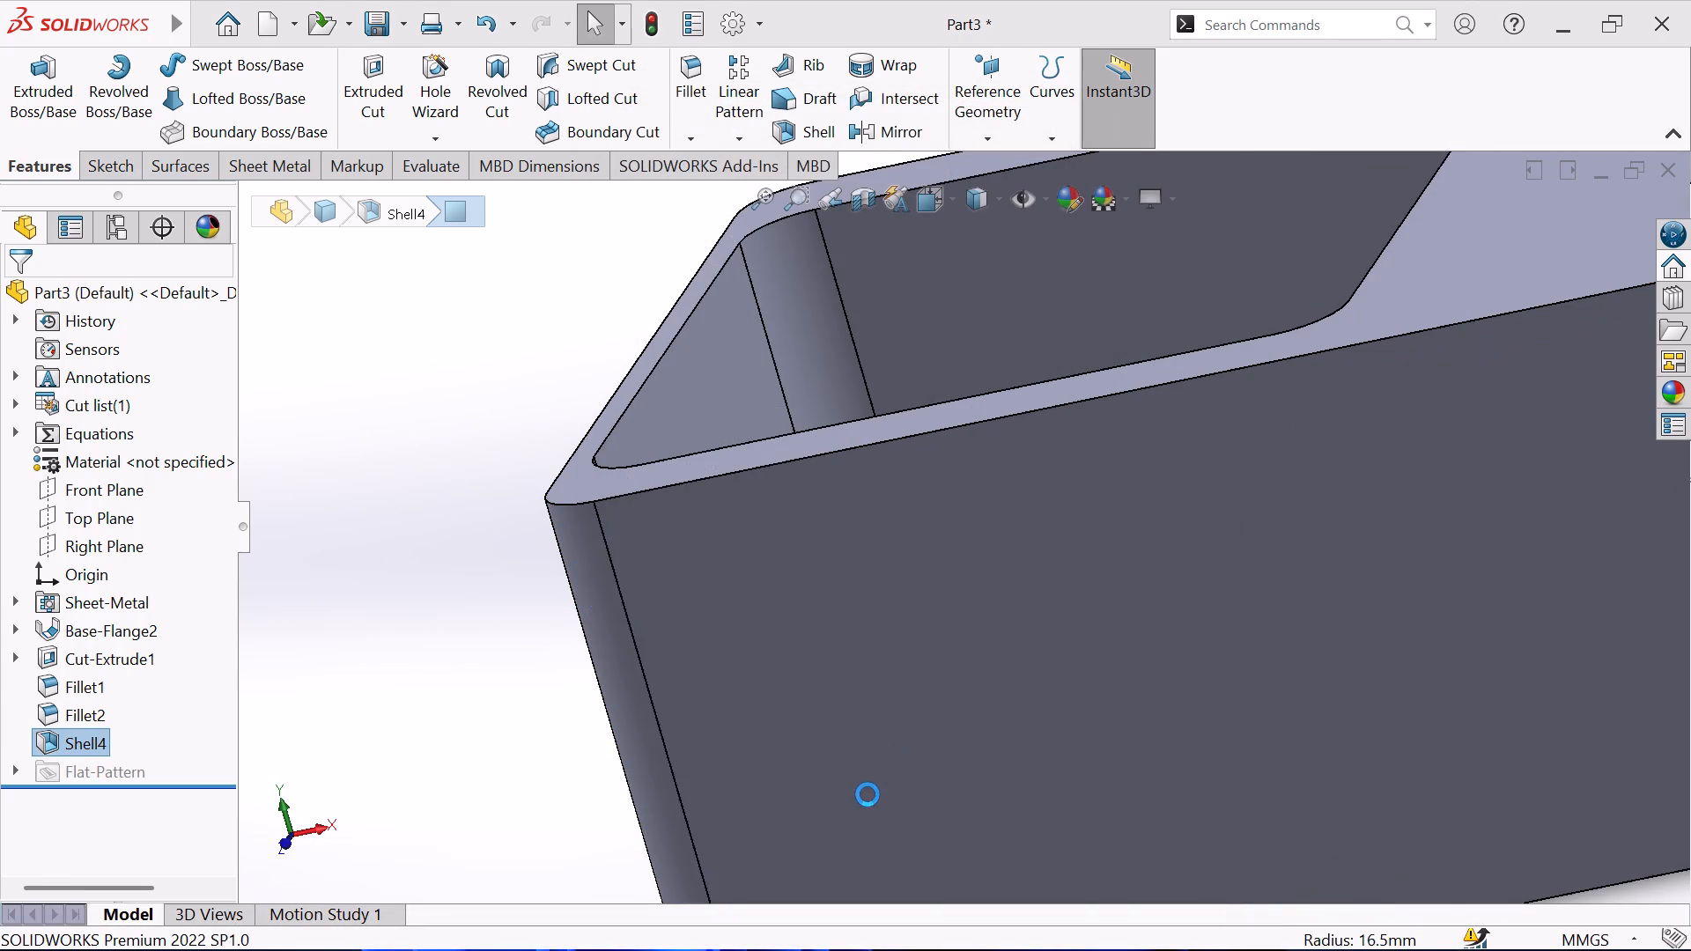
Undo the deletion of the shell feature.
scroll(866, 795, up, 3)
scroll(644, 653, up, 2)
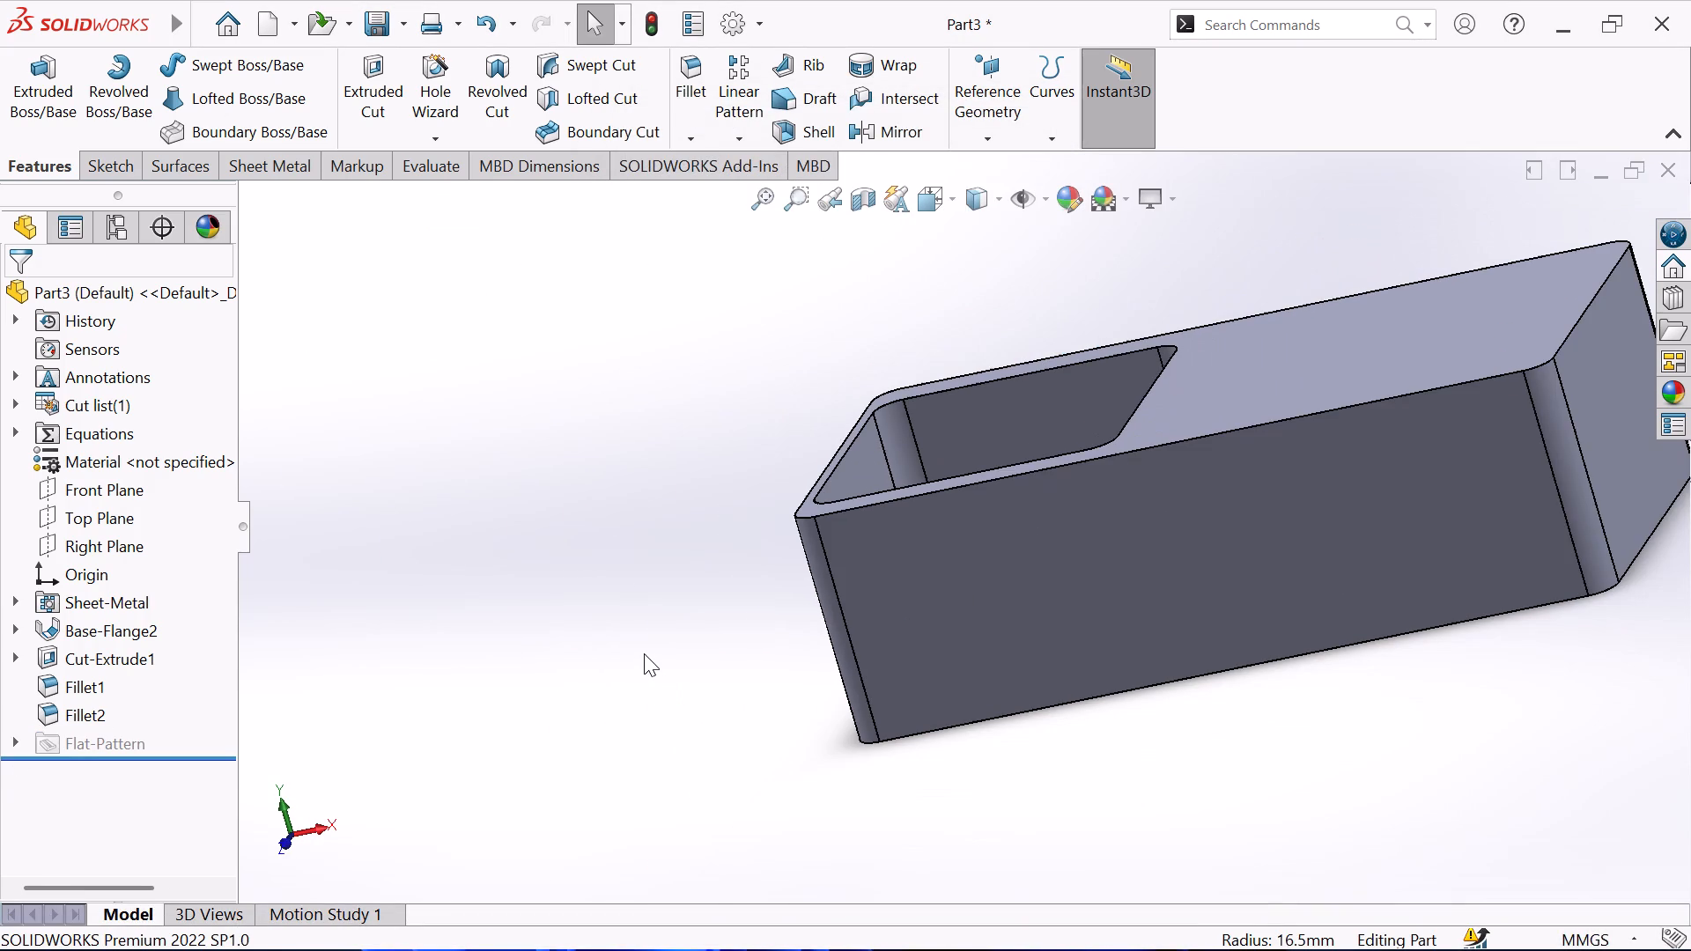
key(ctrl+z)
Examine the shelled pocket from all sides and from below, checking its walls, corners, bottom edges and the top plate.
scroll(644, 653, up, 1)
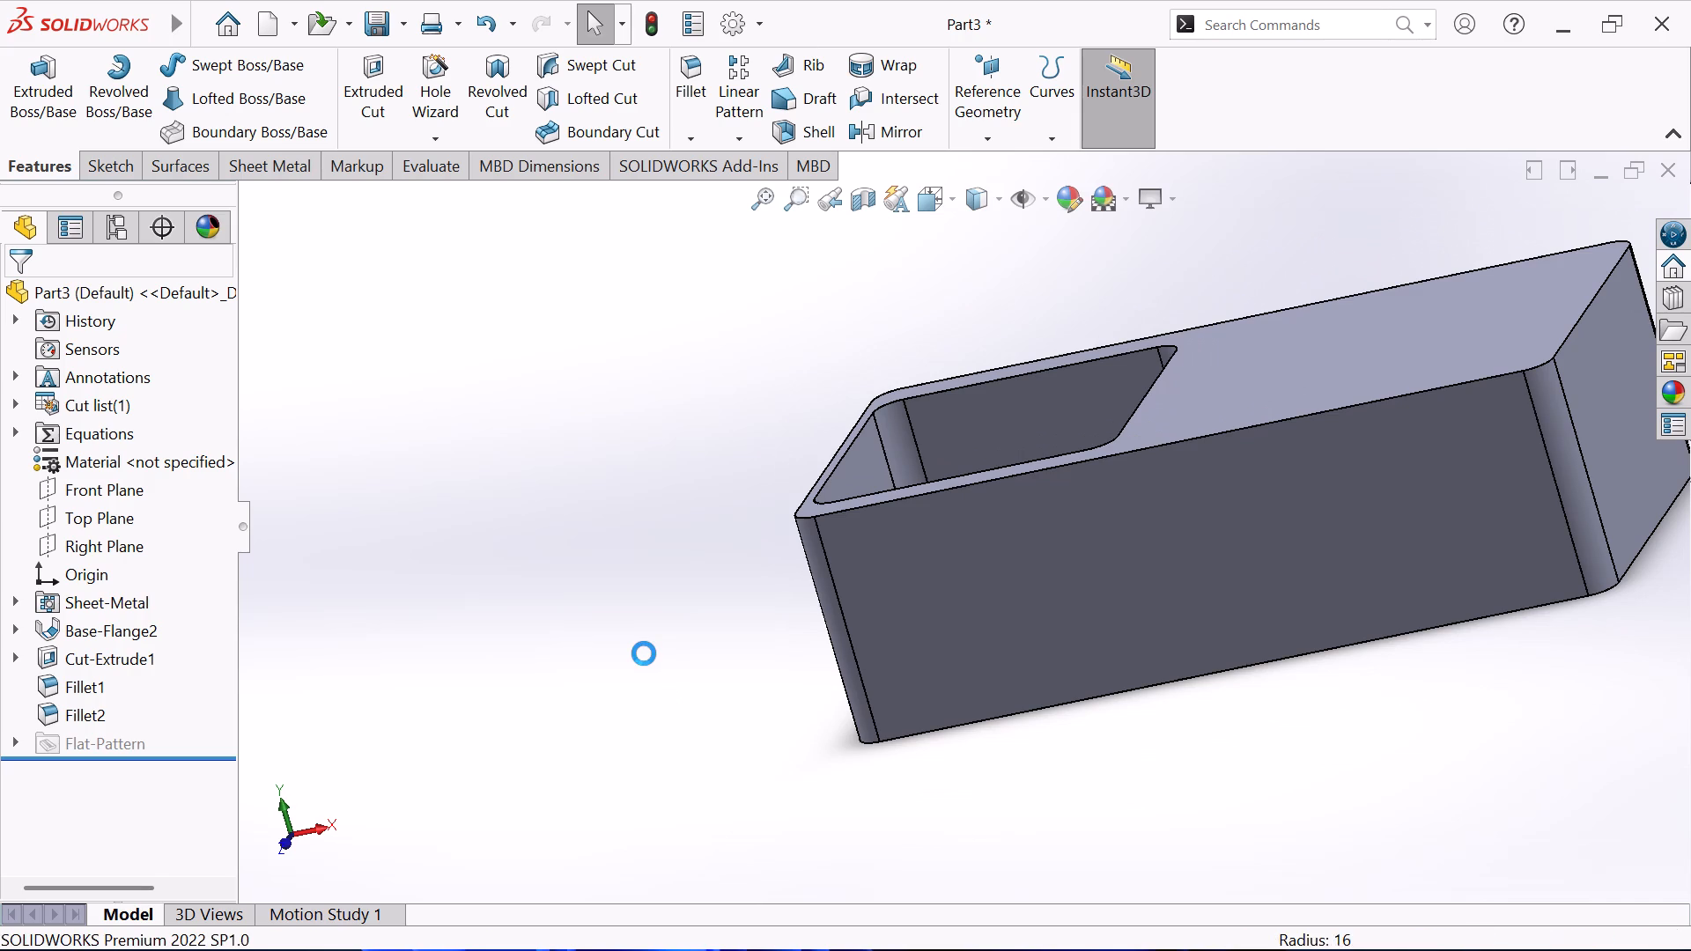
scroll(701, 662, down, 2)
middle_drag(762, 662, 846, 620)
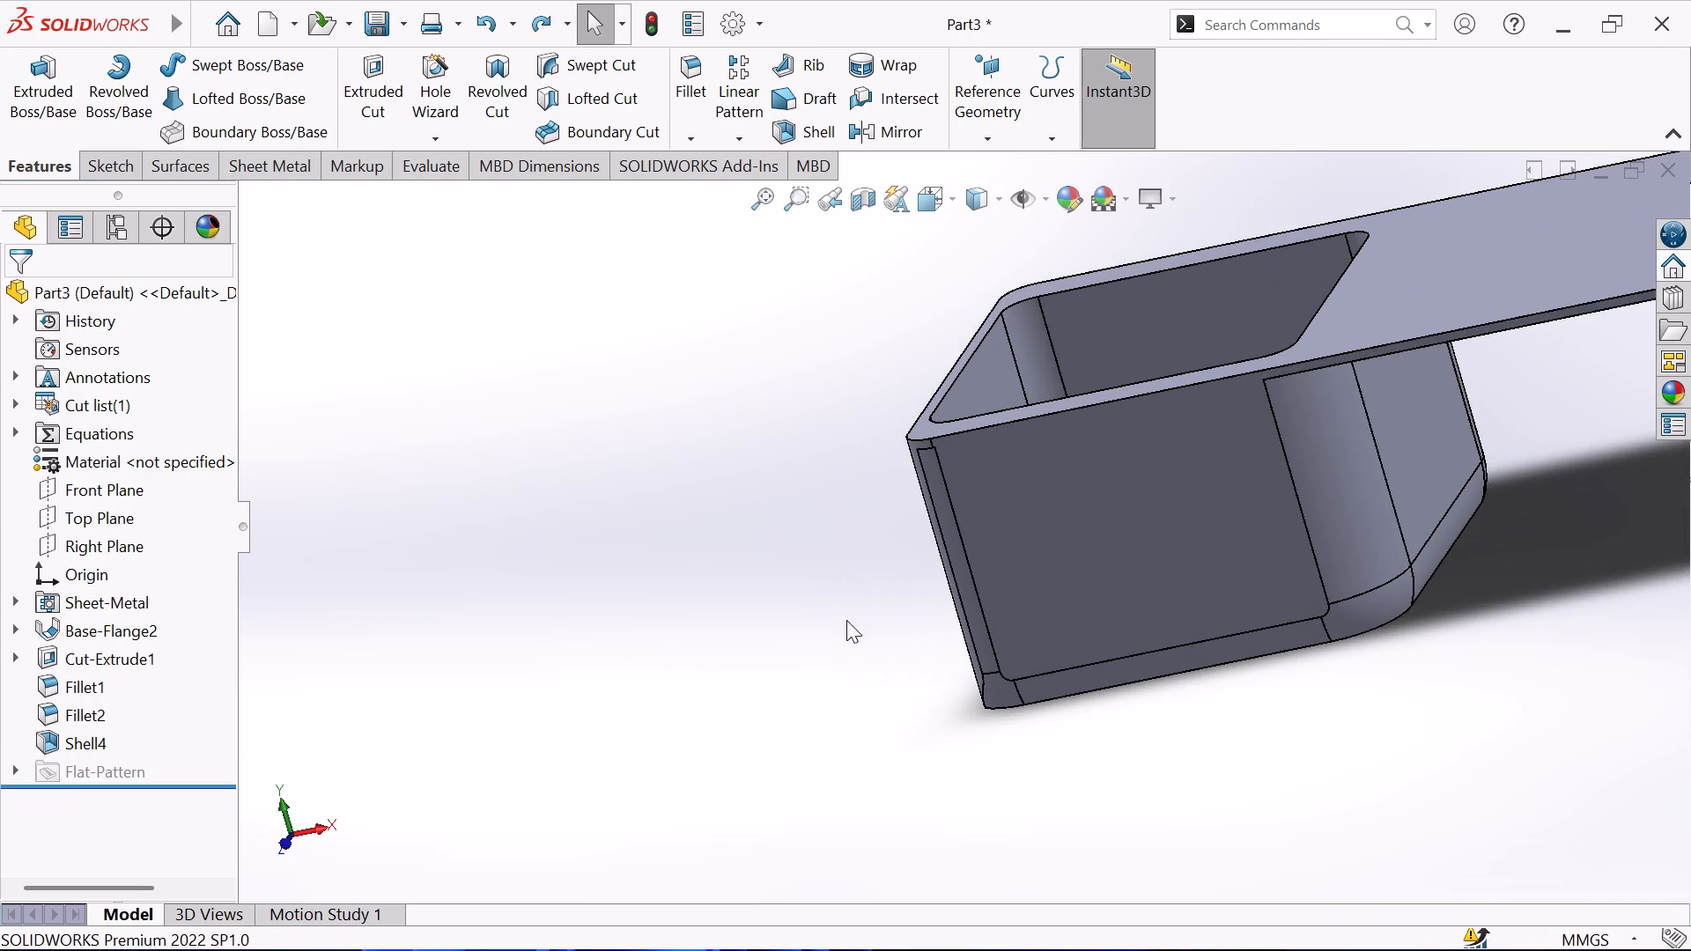
middle_drag(846, 620, 891, 597)
scroll(880, 613, down, 1)
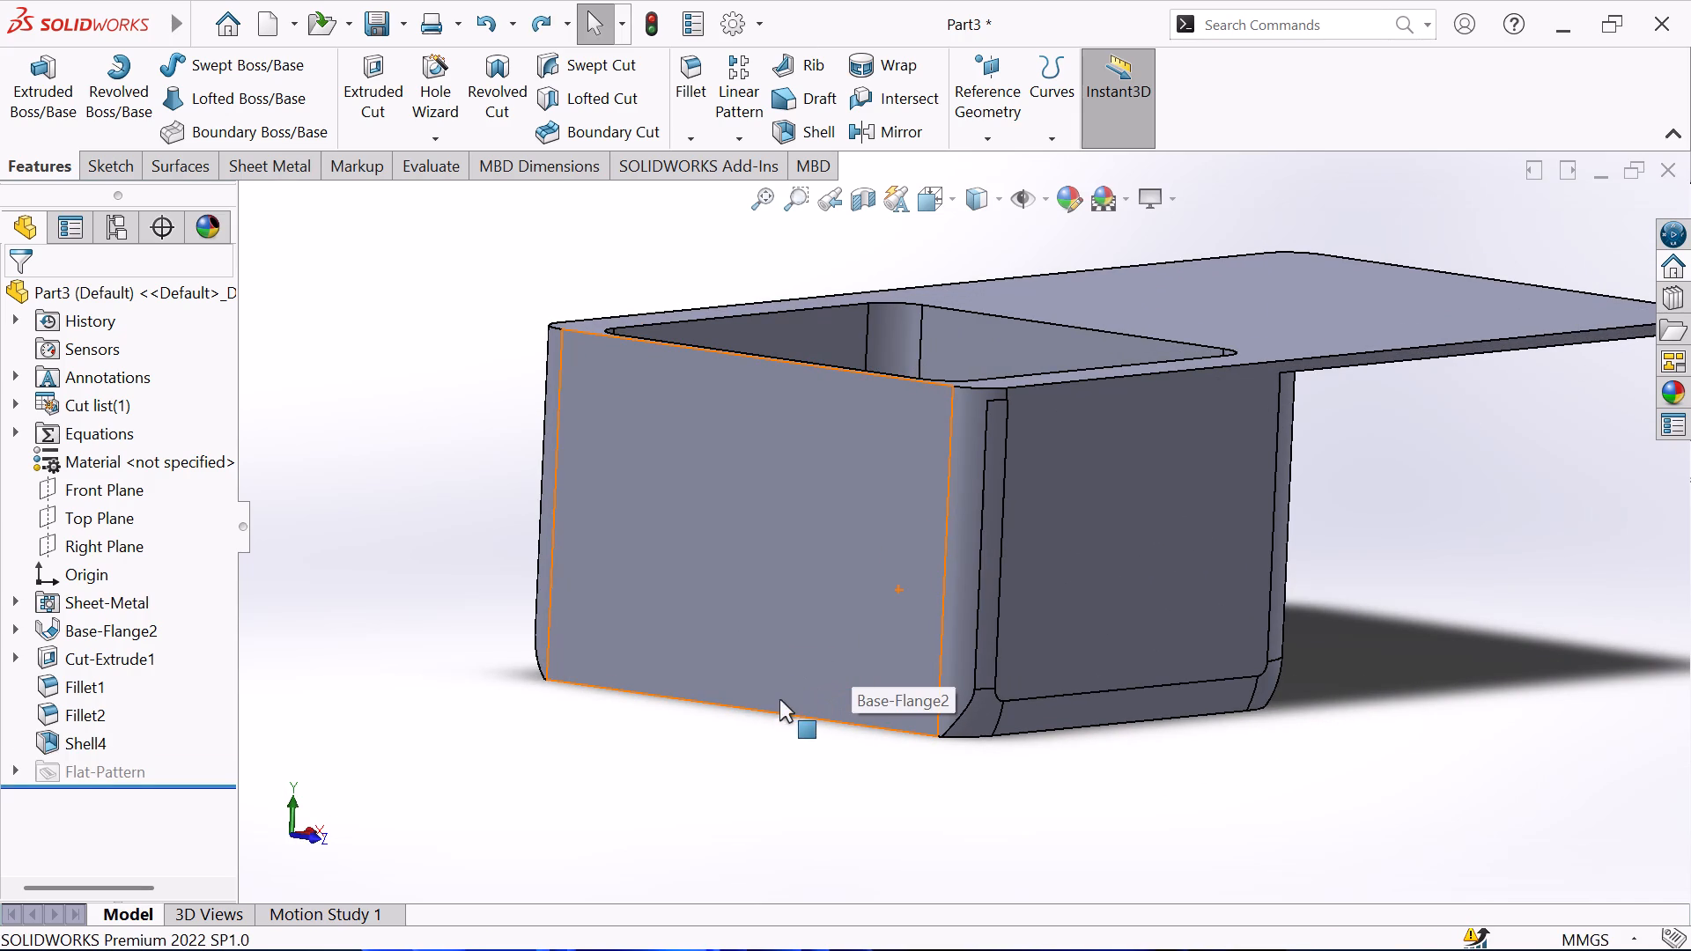
middle_drag(793, 720, 738, 646)
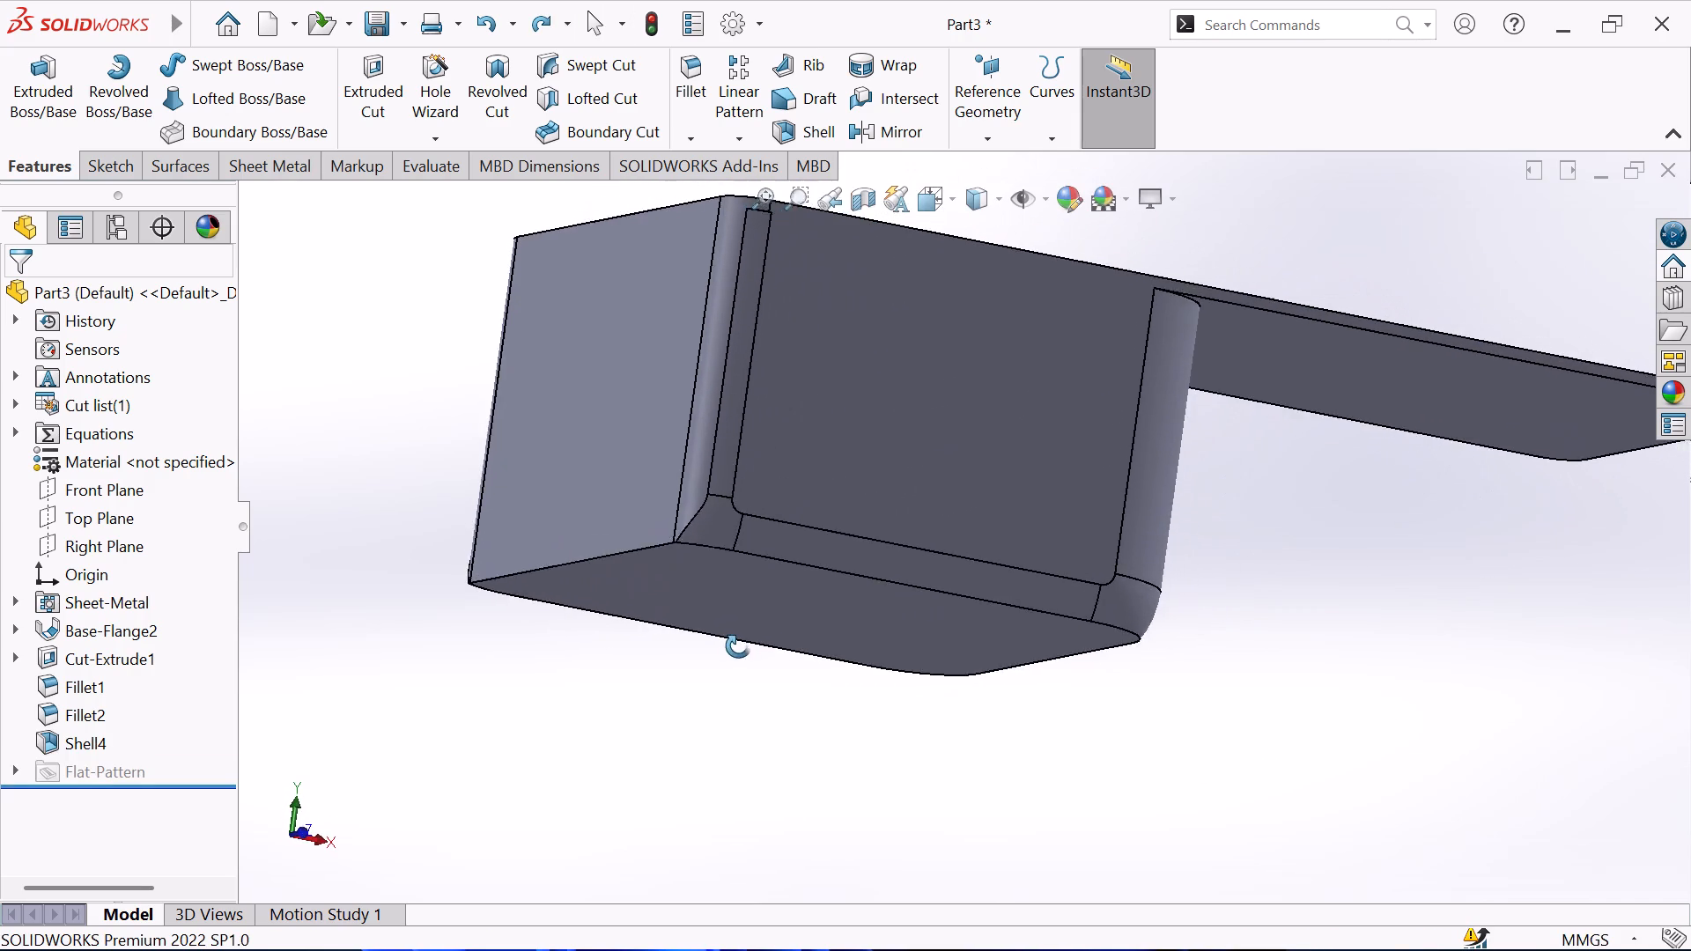
middle_drag(738, 646, 959, 818)
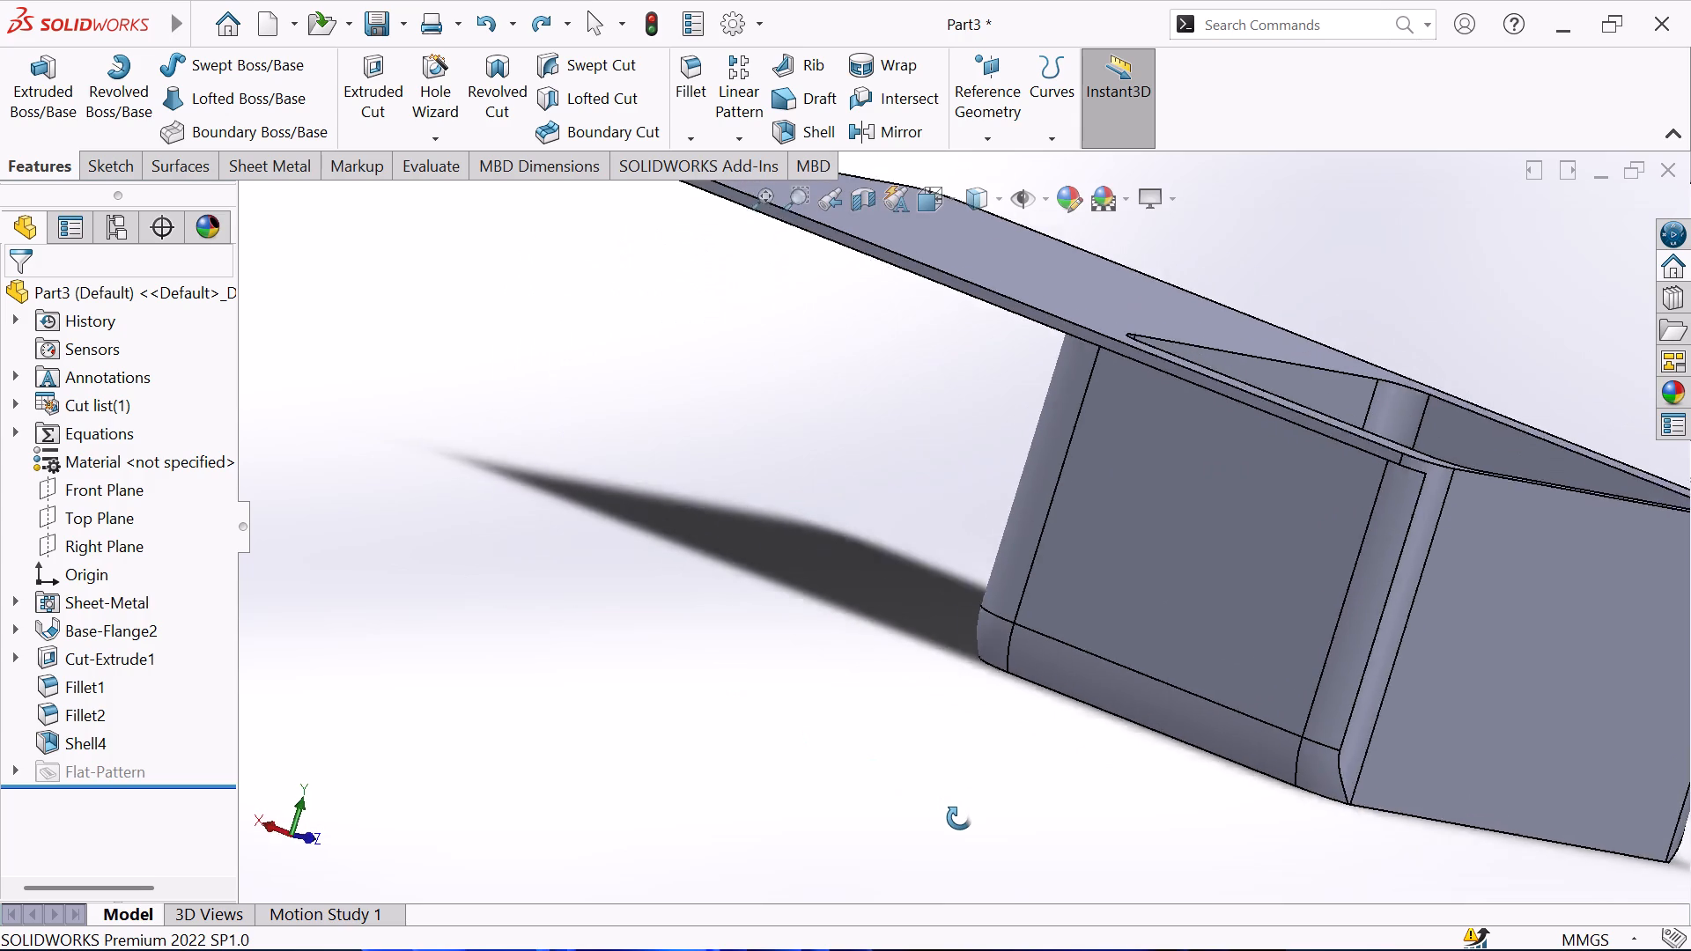
middle_drag(959, 818, 929, 844)
middle_drag(961, 817, 1010, 661)
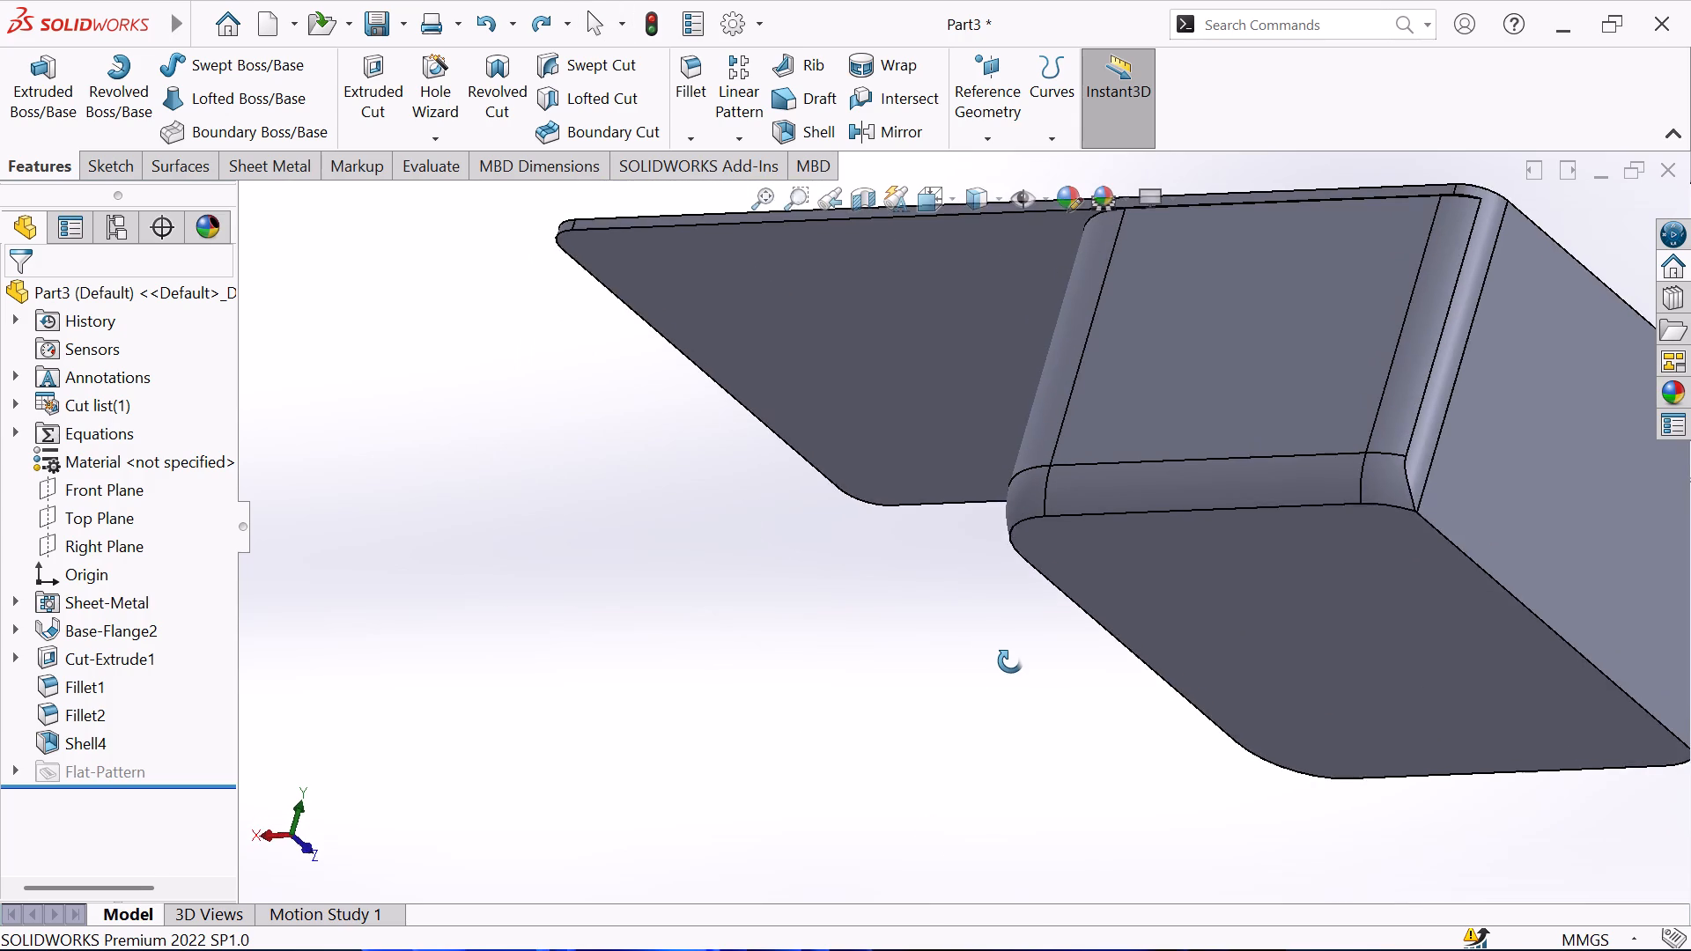
middle_drag(1010, 661, 797, 707)
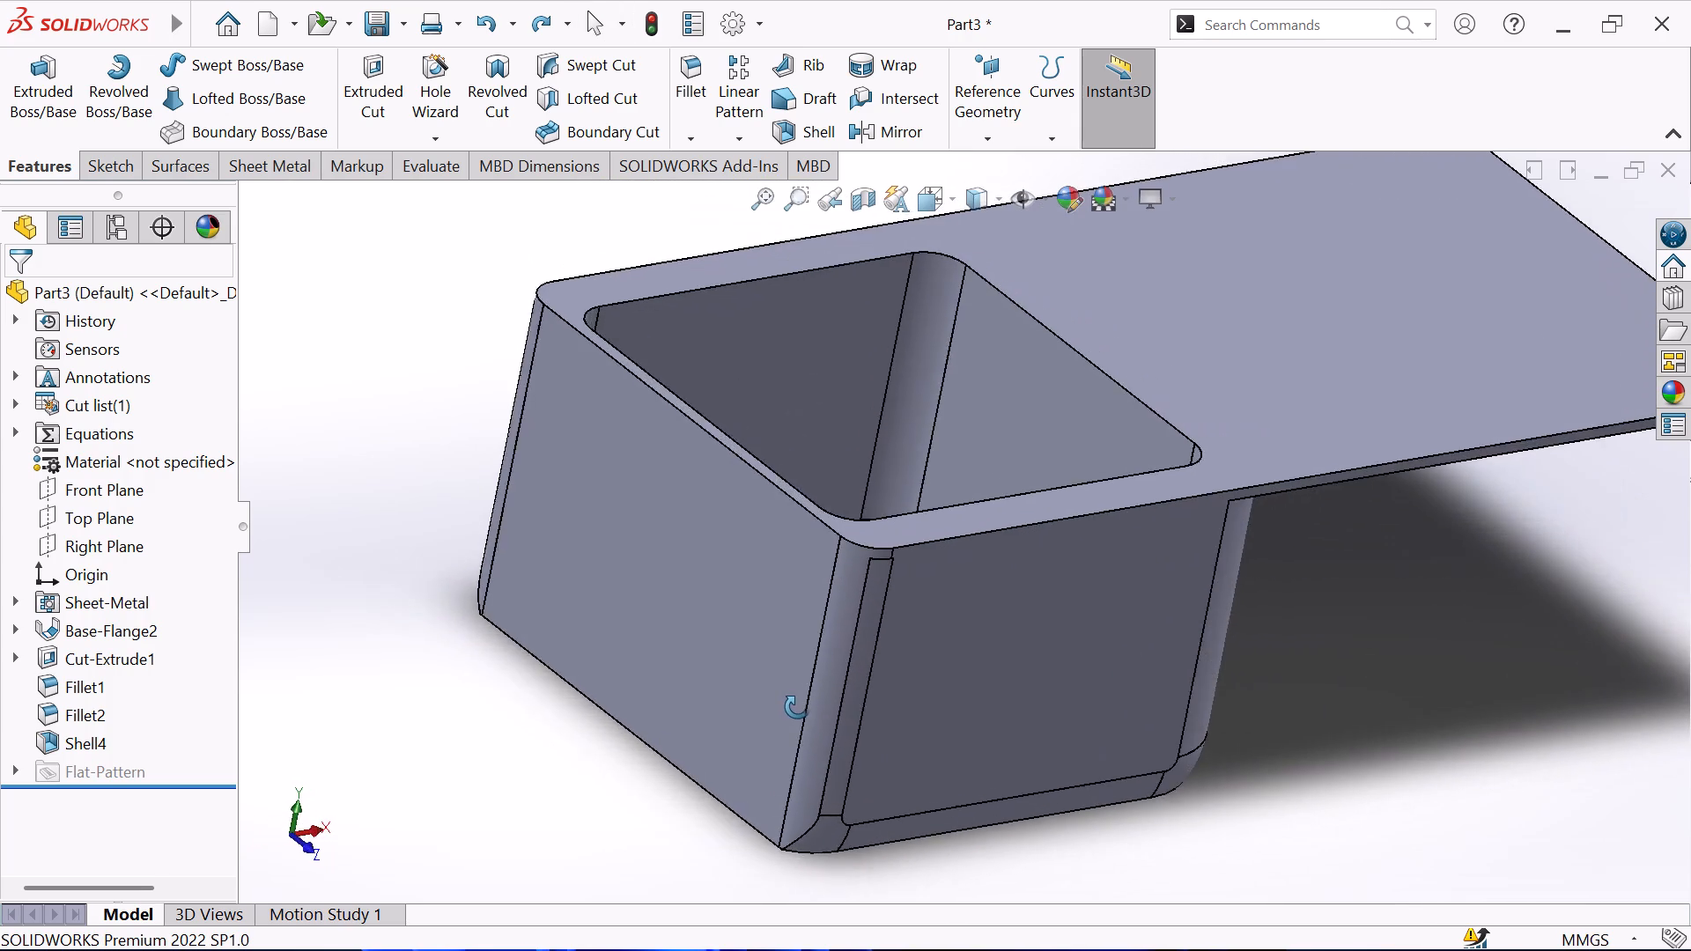
middle_drag(797, 707, 764, 488)
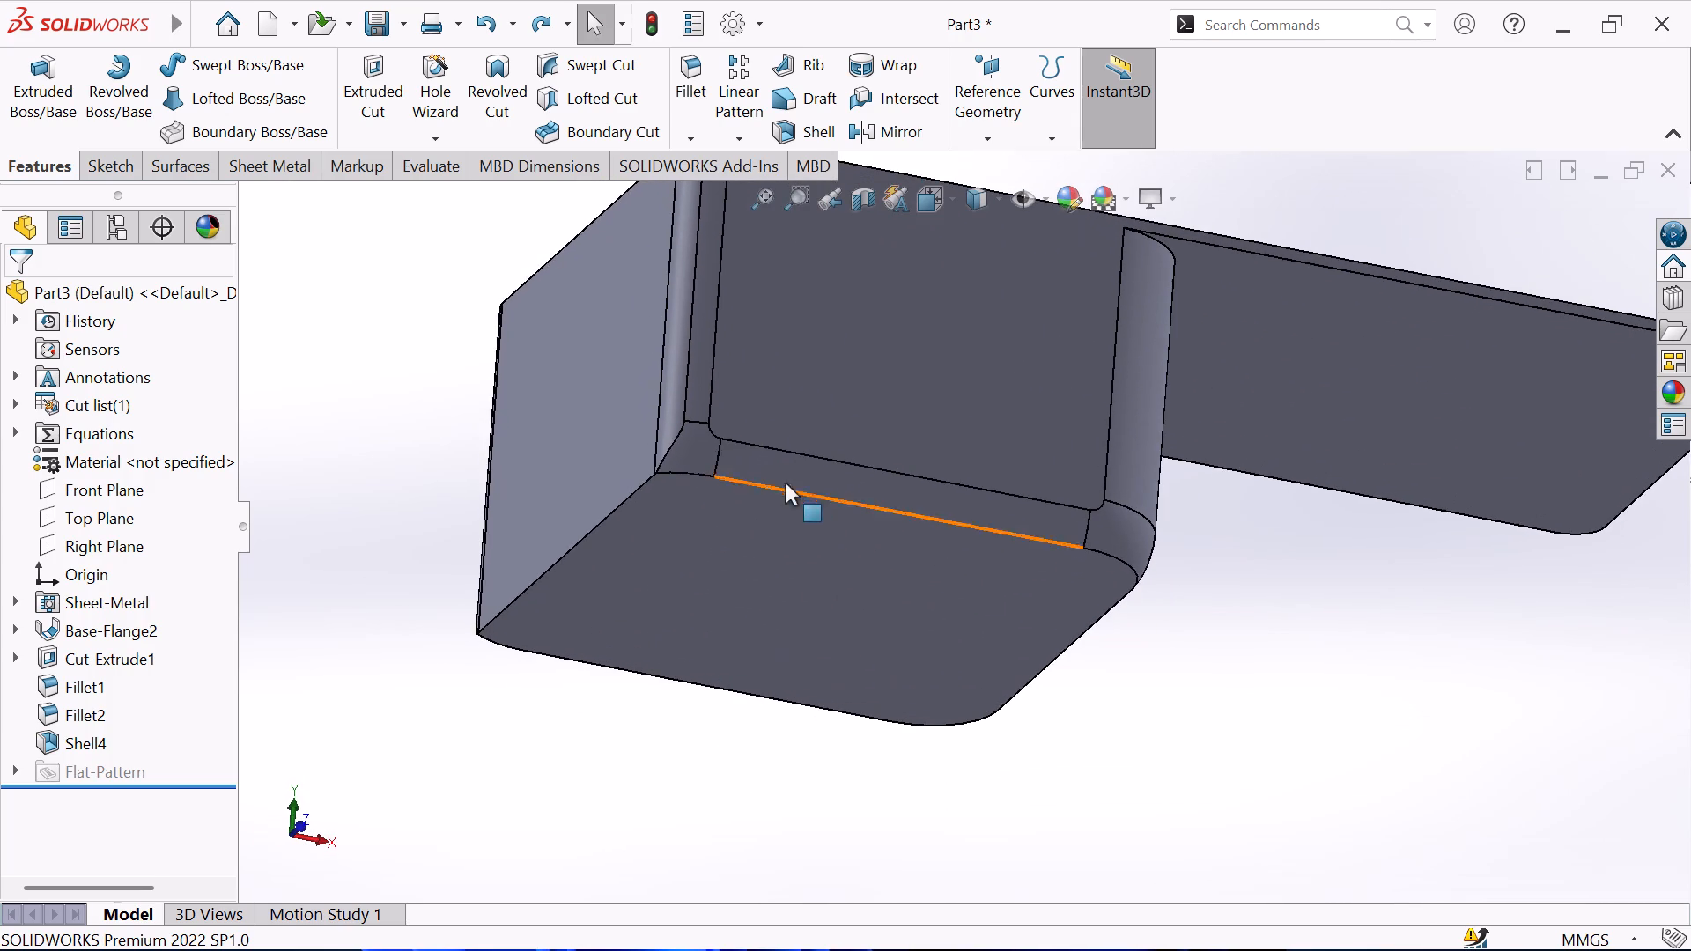
scroll(828, 470, up, 1)
scroll(900, 434, up, 1)
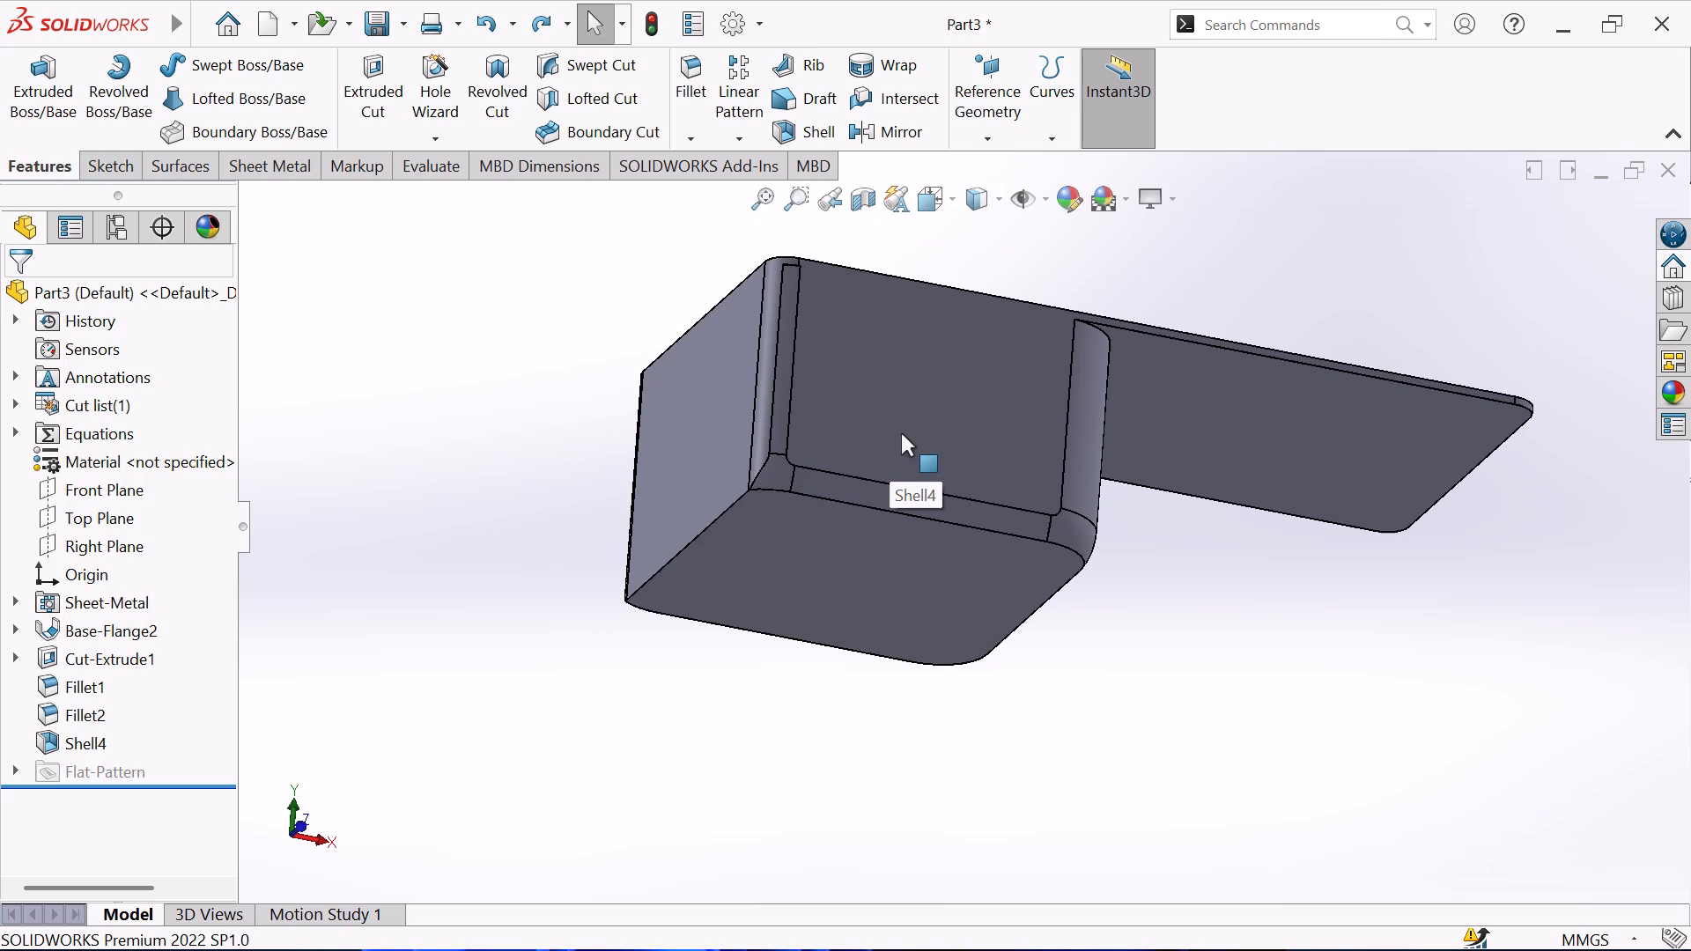
Examine the shelled part from below, the sides and above, checking the pocket's outer walls, corners and the top plate.
scroll(942, 418, up, 2)
scroll(990, 385, down, 1)
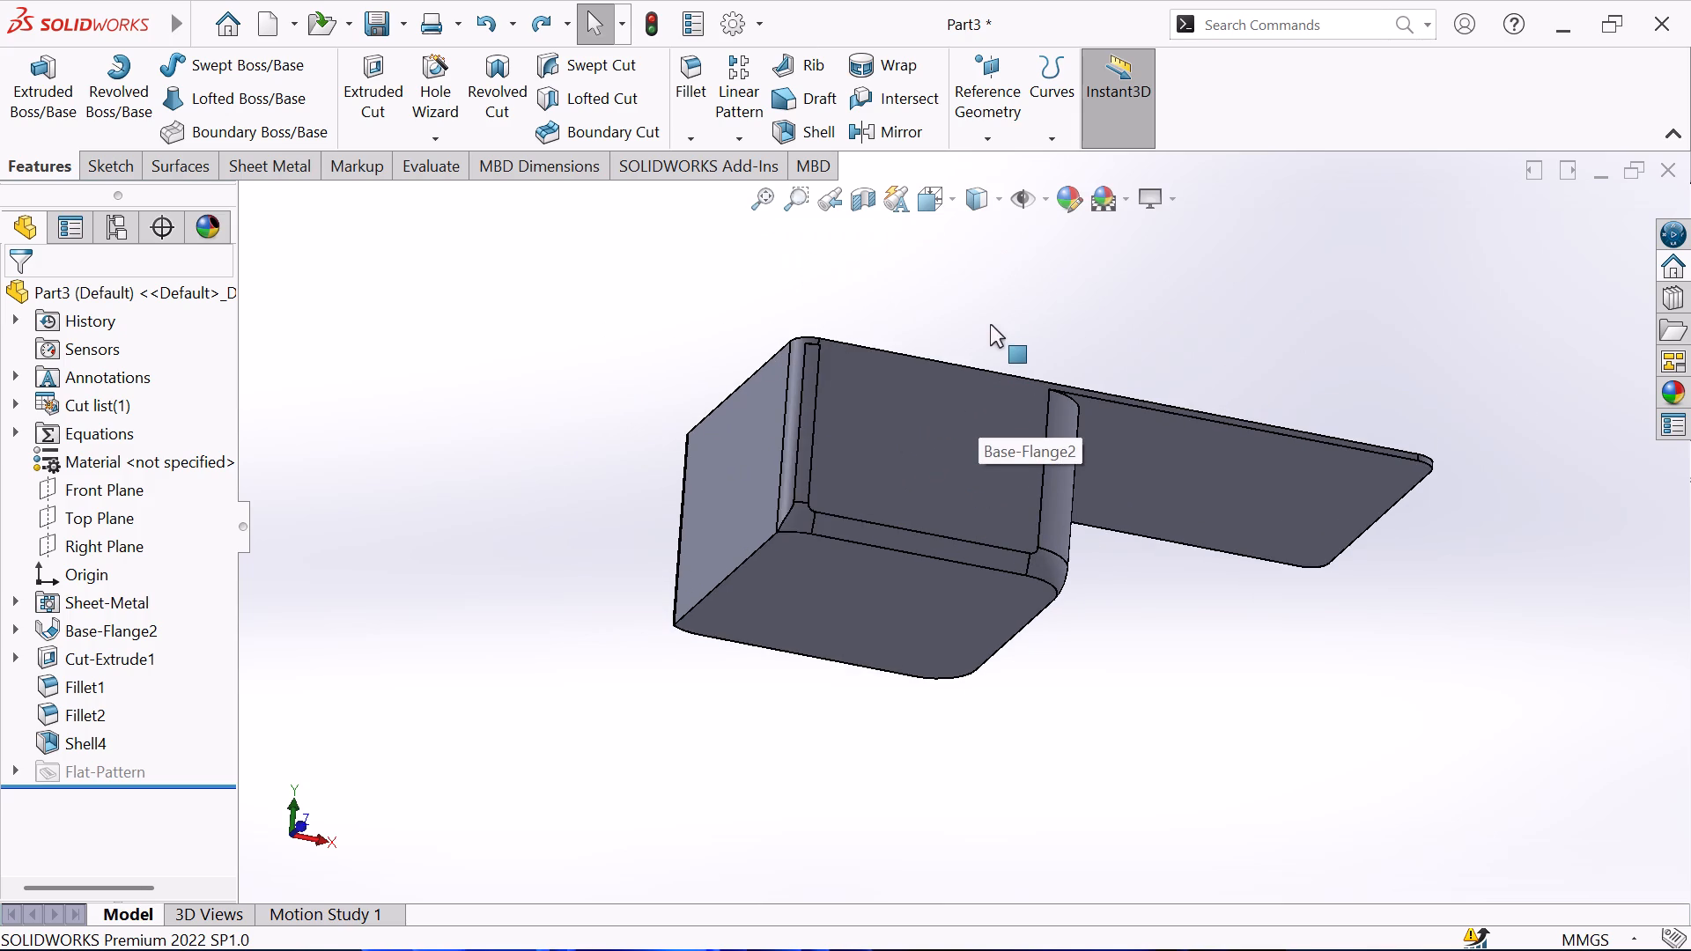
scroll(990, 320, down, 1)
middle_drag(990, 320, 902, 347)
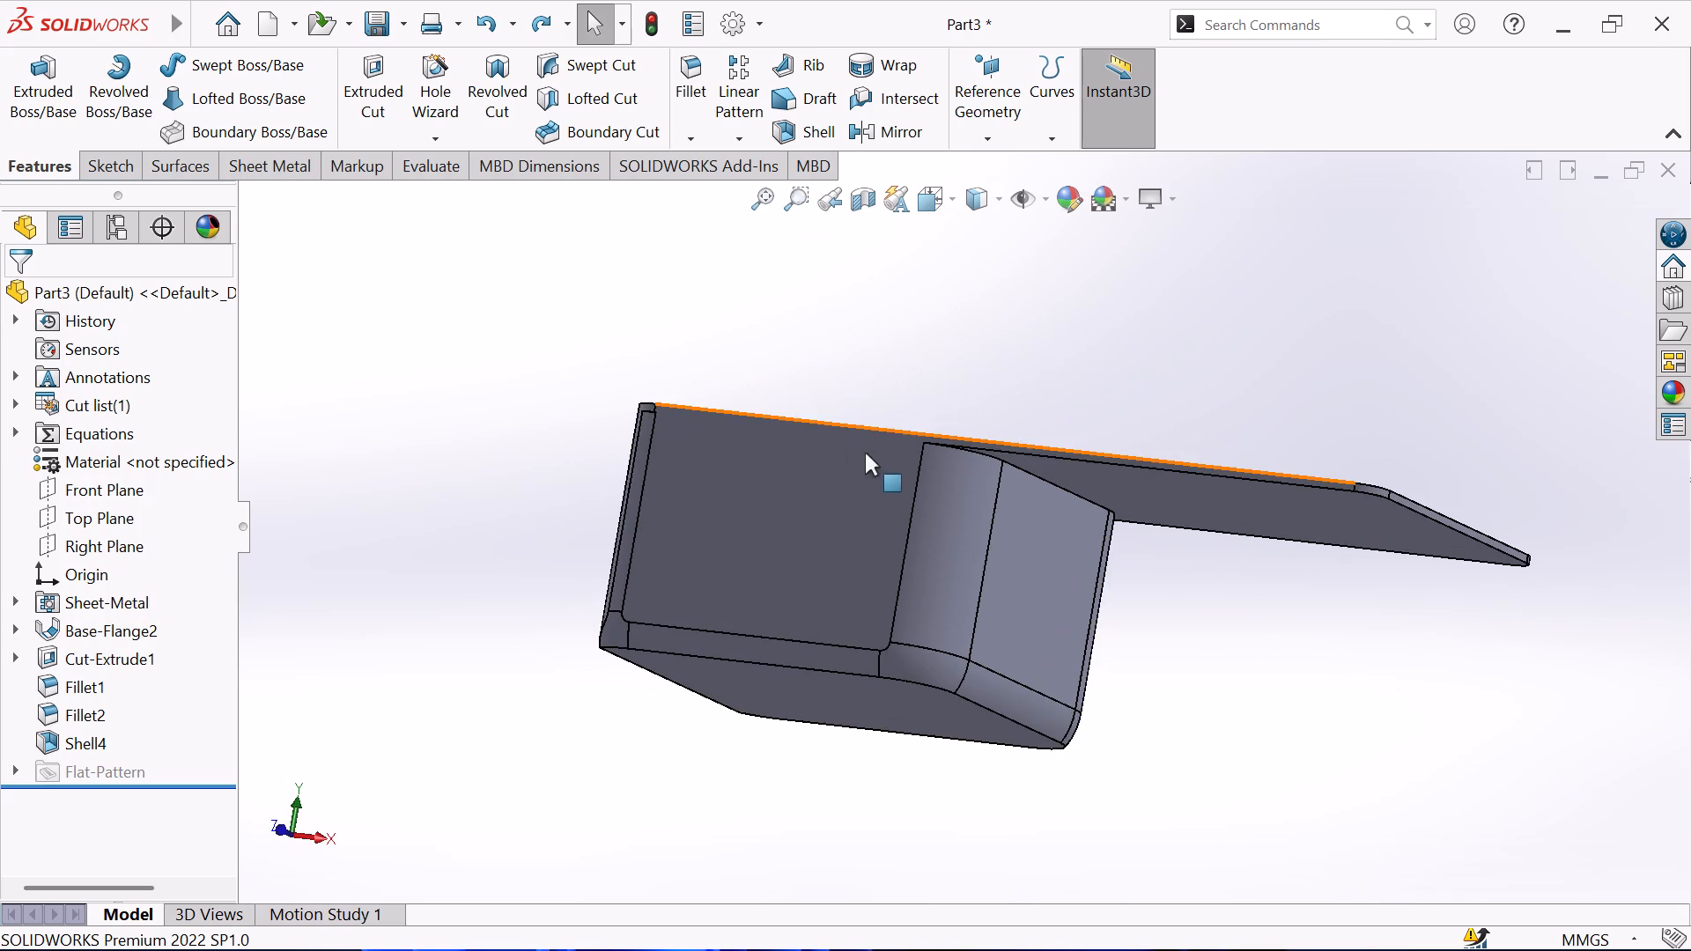
middle_drag(937, 348, 950, 239)
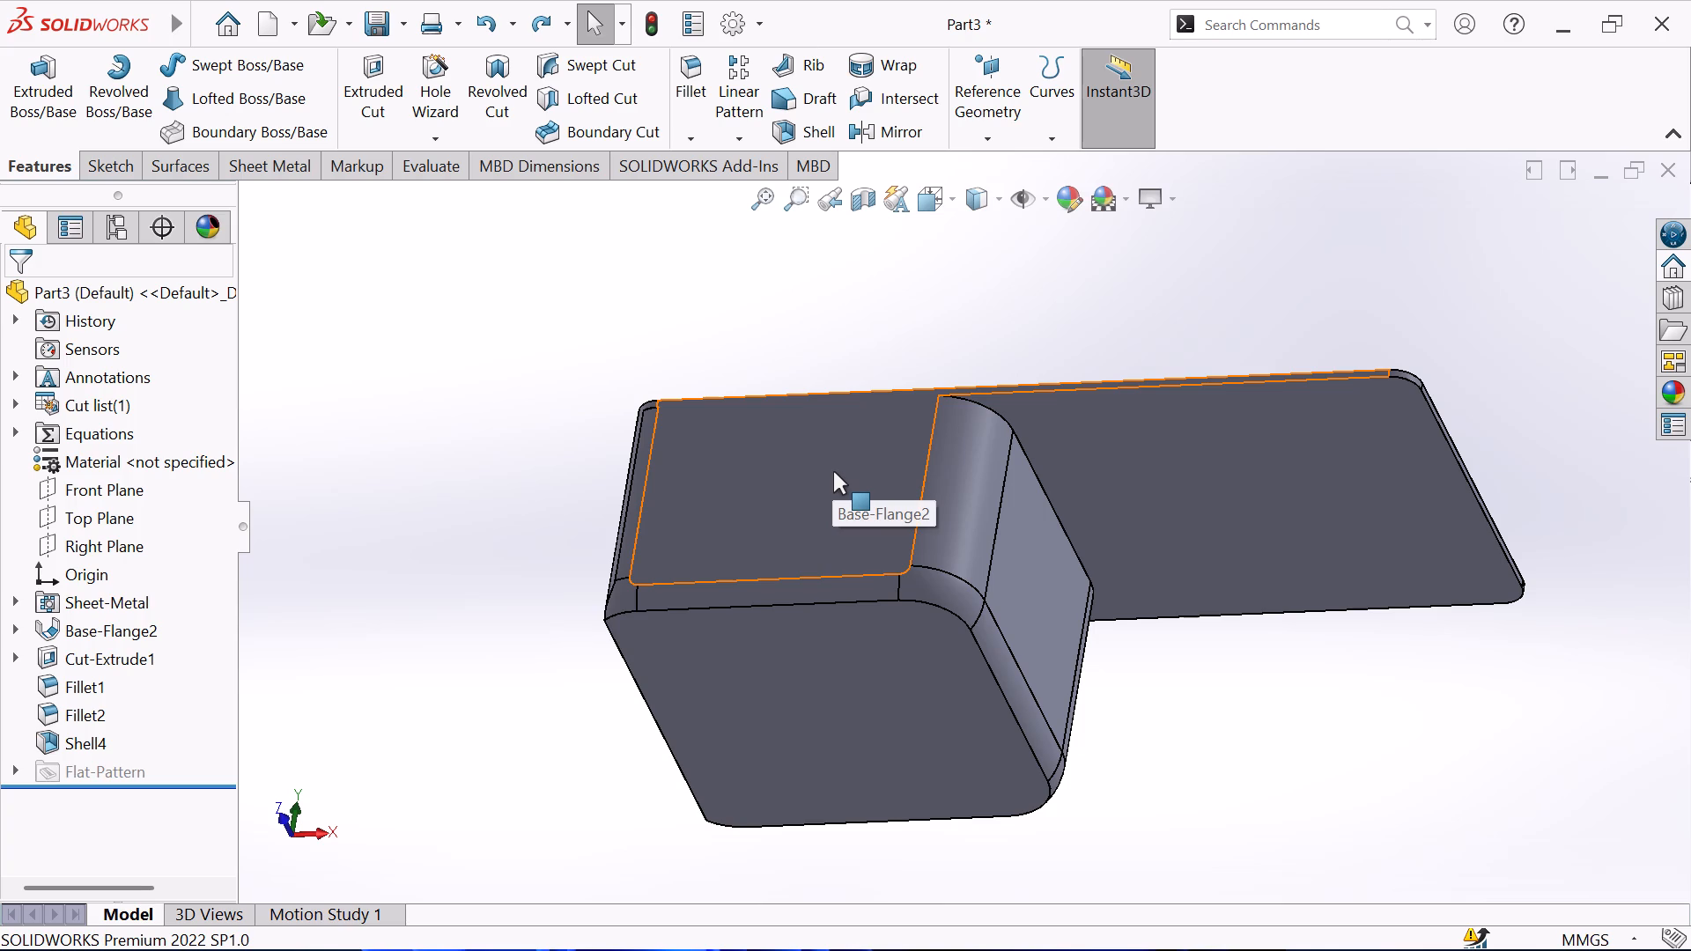
scroll(869, 407, down, 2)
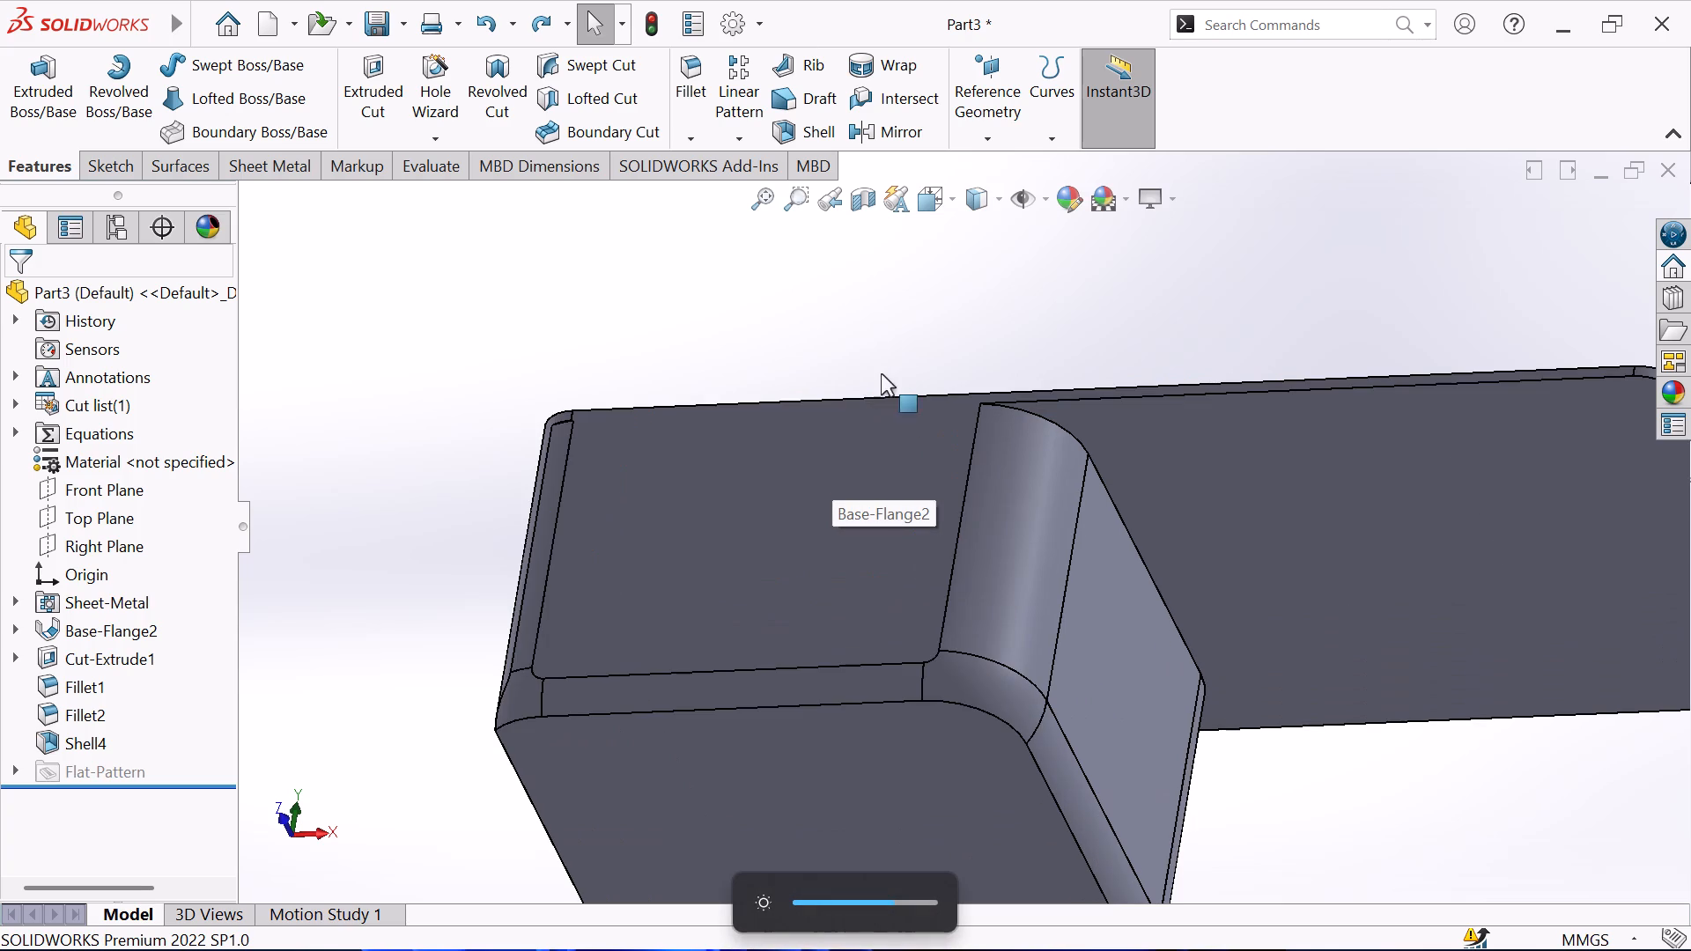
middle_drag(908, 337, 841, 481)
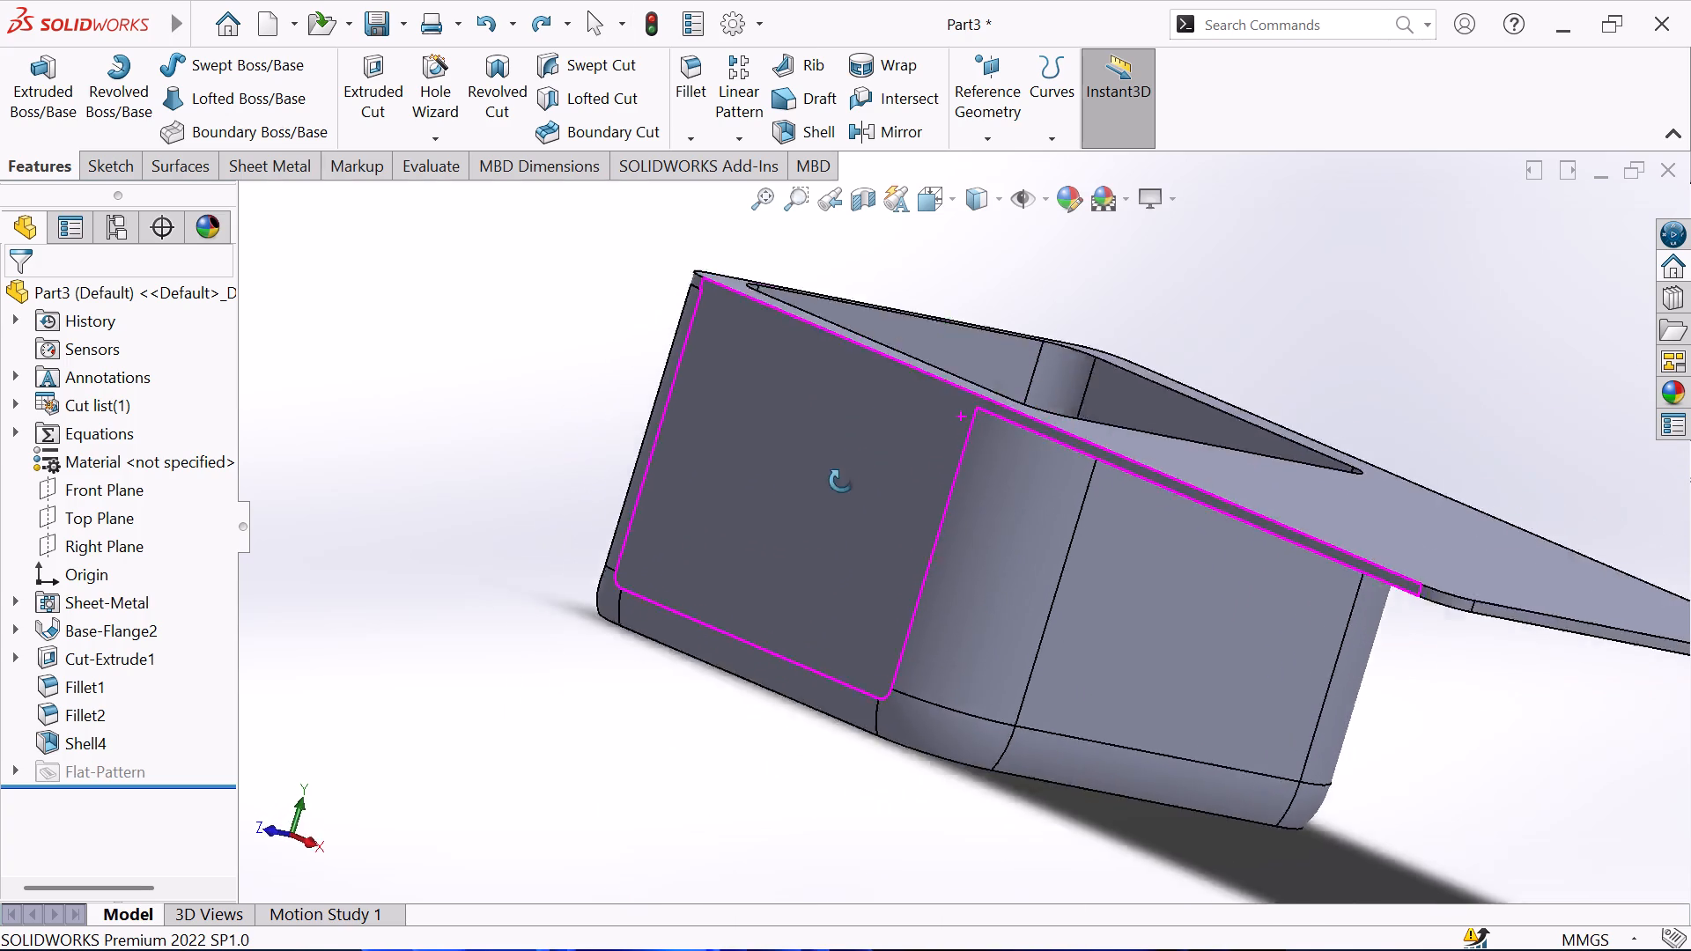
middle_drag(841, 481, 777, 571)
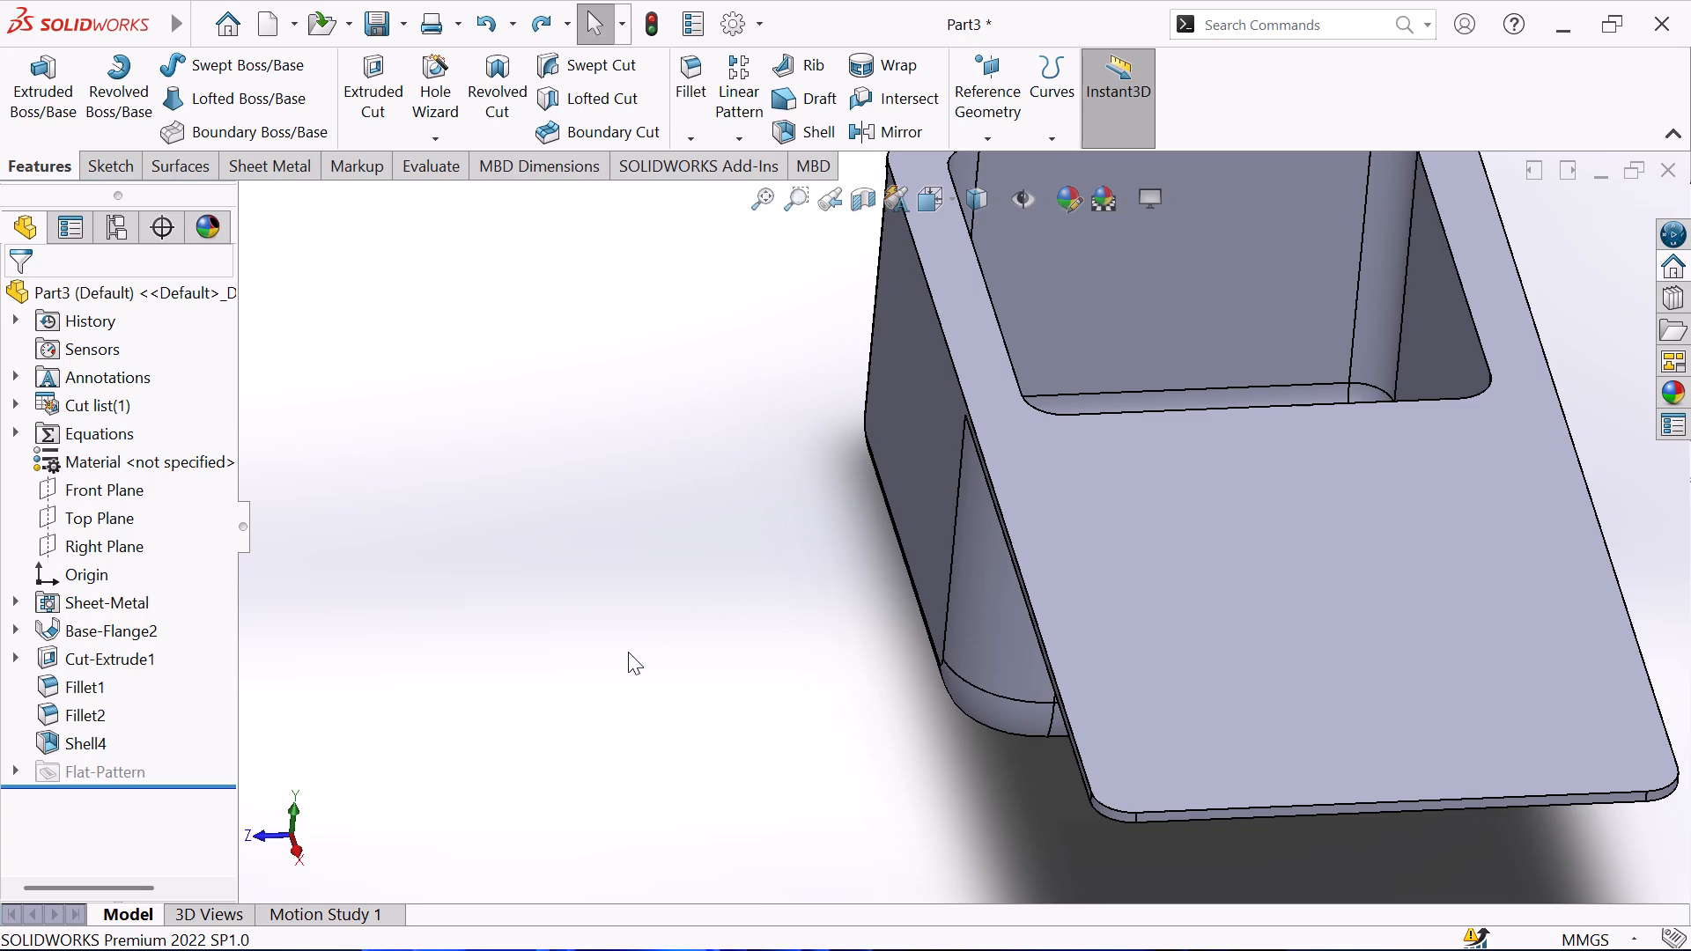
Undo the multi-thickness shell feature so the solid filleted block with its pocket is back.
key(ctrl+x)
key(ctrl+z)
Start a new Shell and select the block's four outer sides, four rounded corner faces and underside as faces to remove.
scroll(793, 510, down, 1)
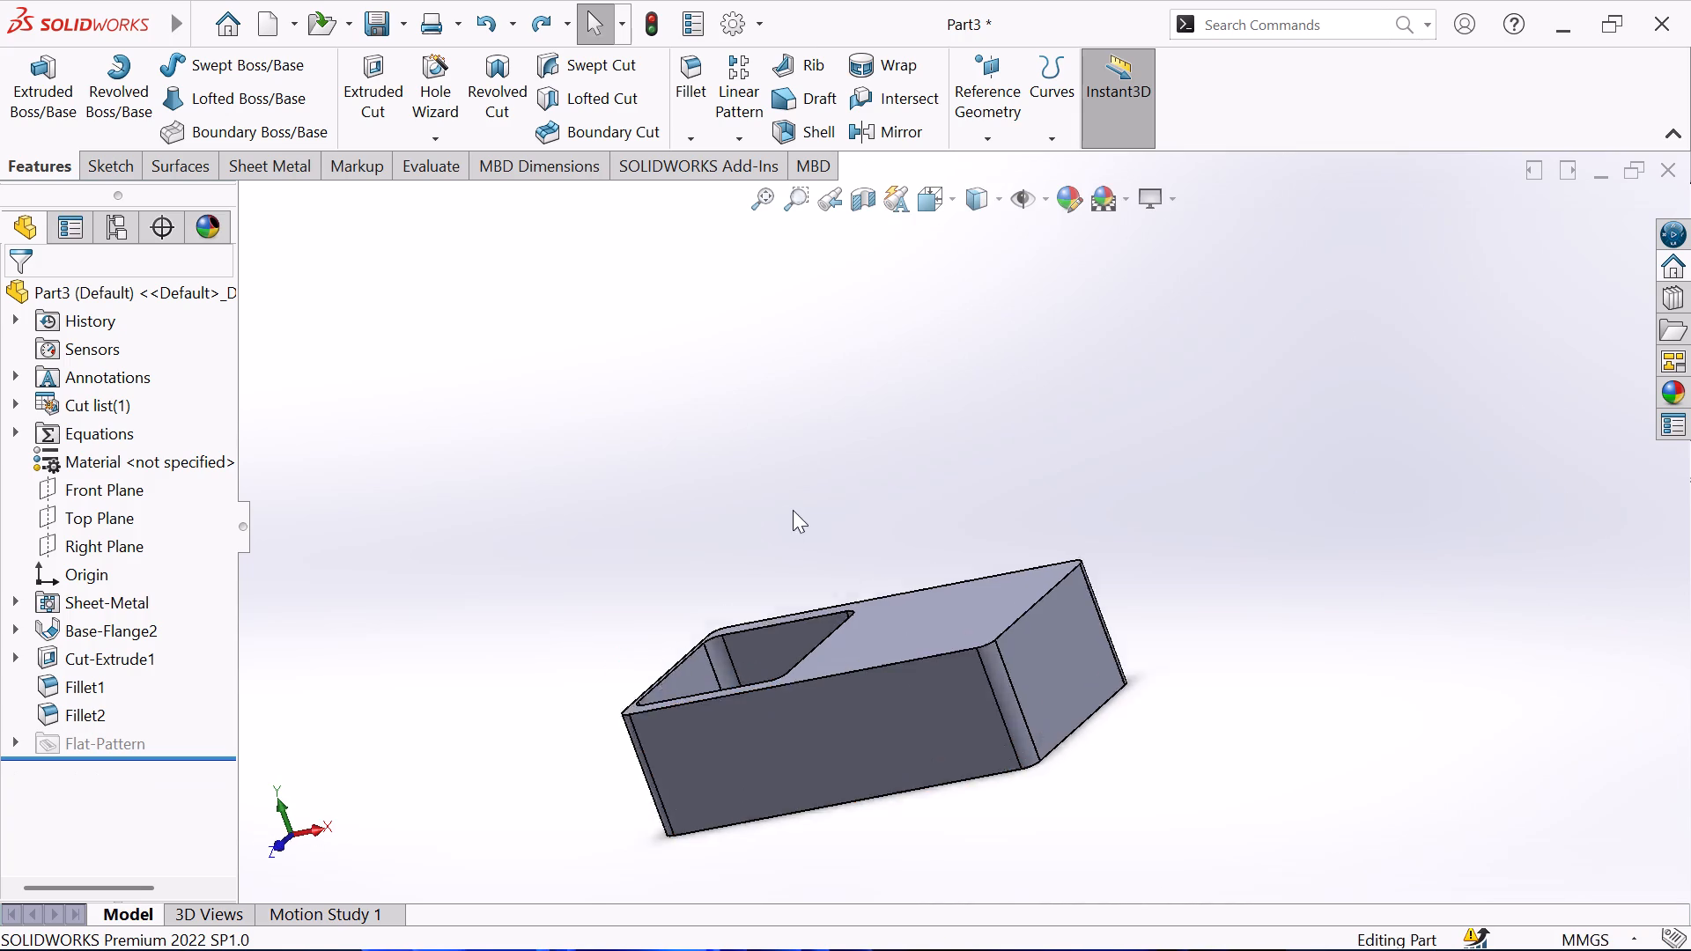
scroll(793, 510, down, 2)
middle_drag(929, 572, 1109, 360)
middle_drag(972, 512, 756, 528)
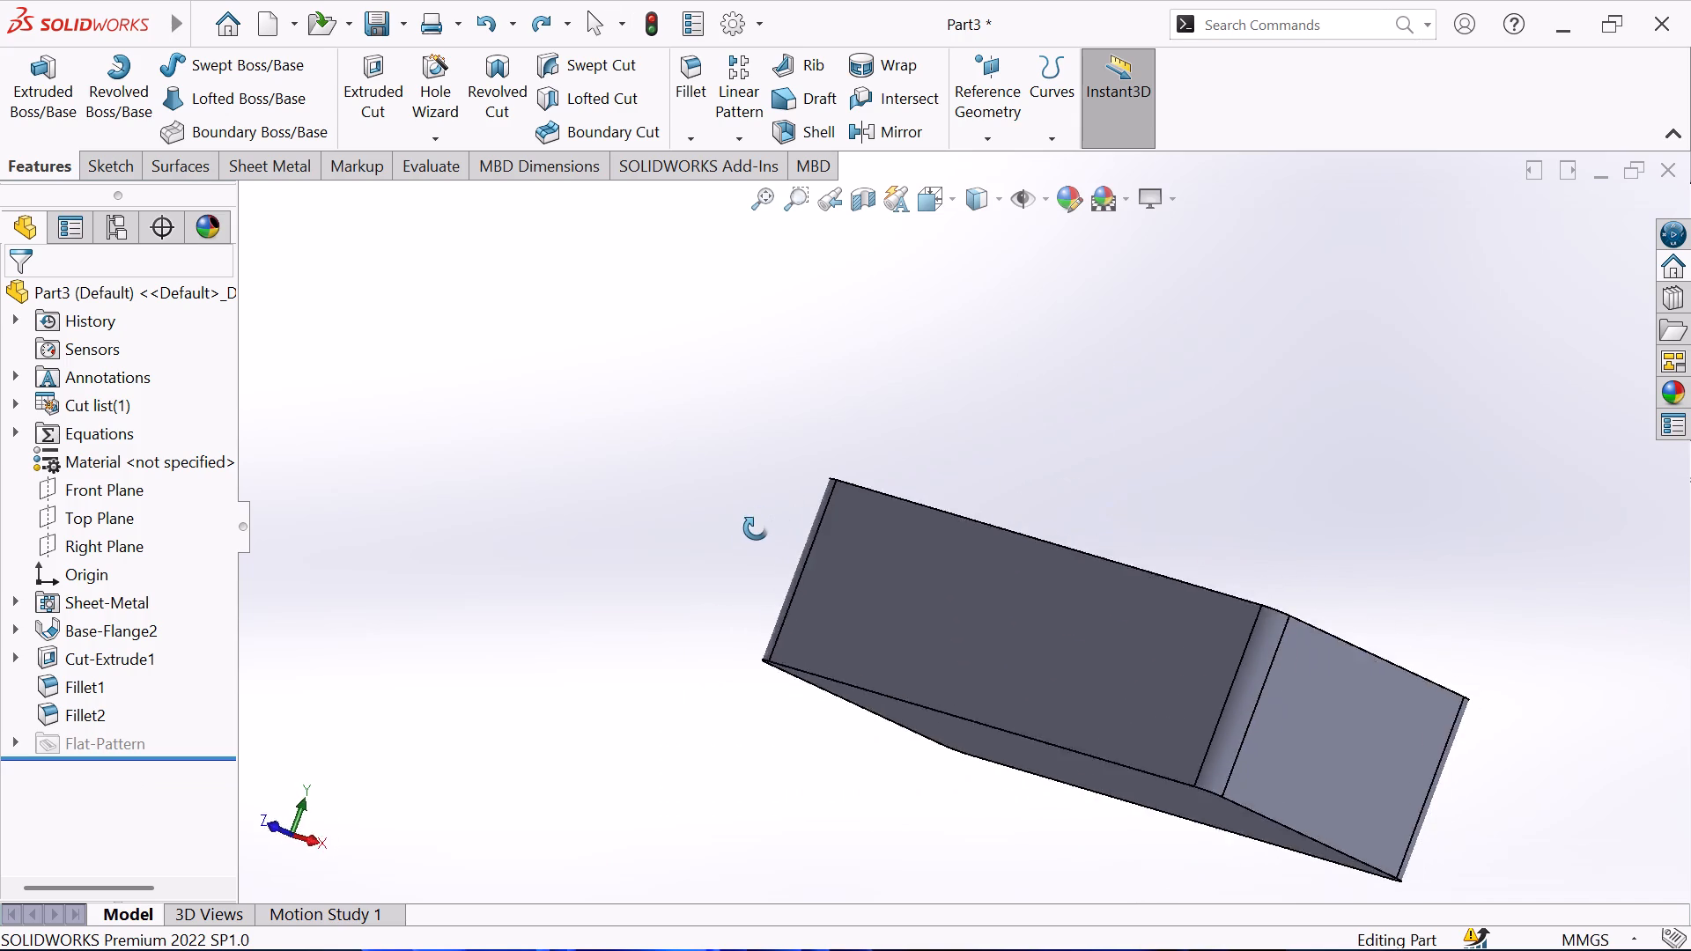
middle_drag(756, 528, 720, 742)
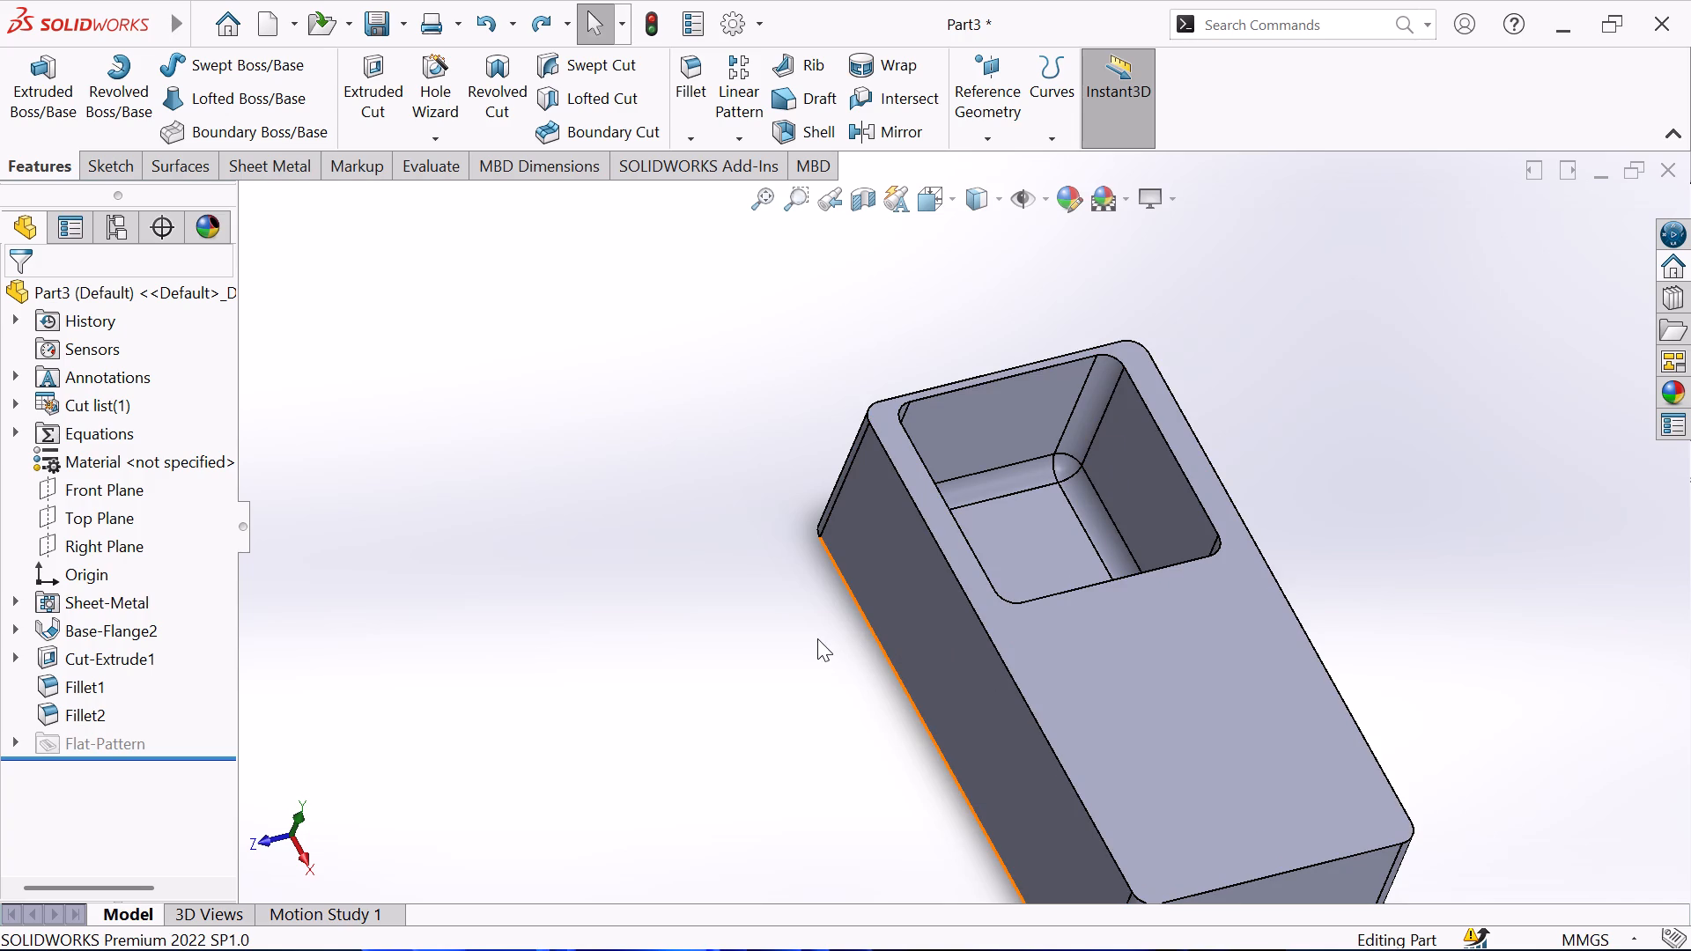
scroll(1057, 698, up, 1)
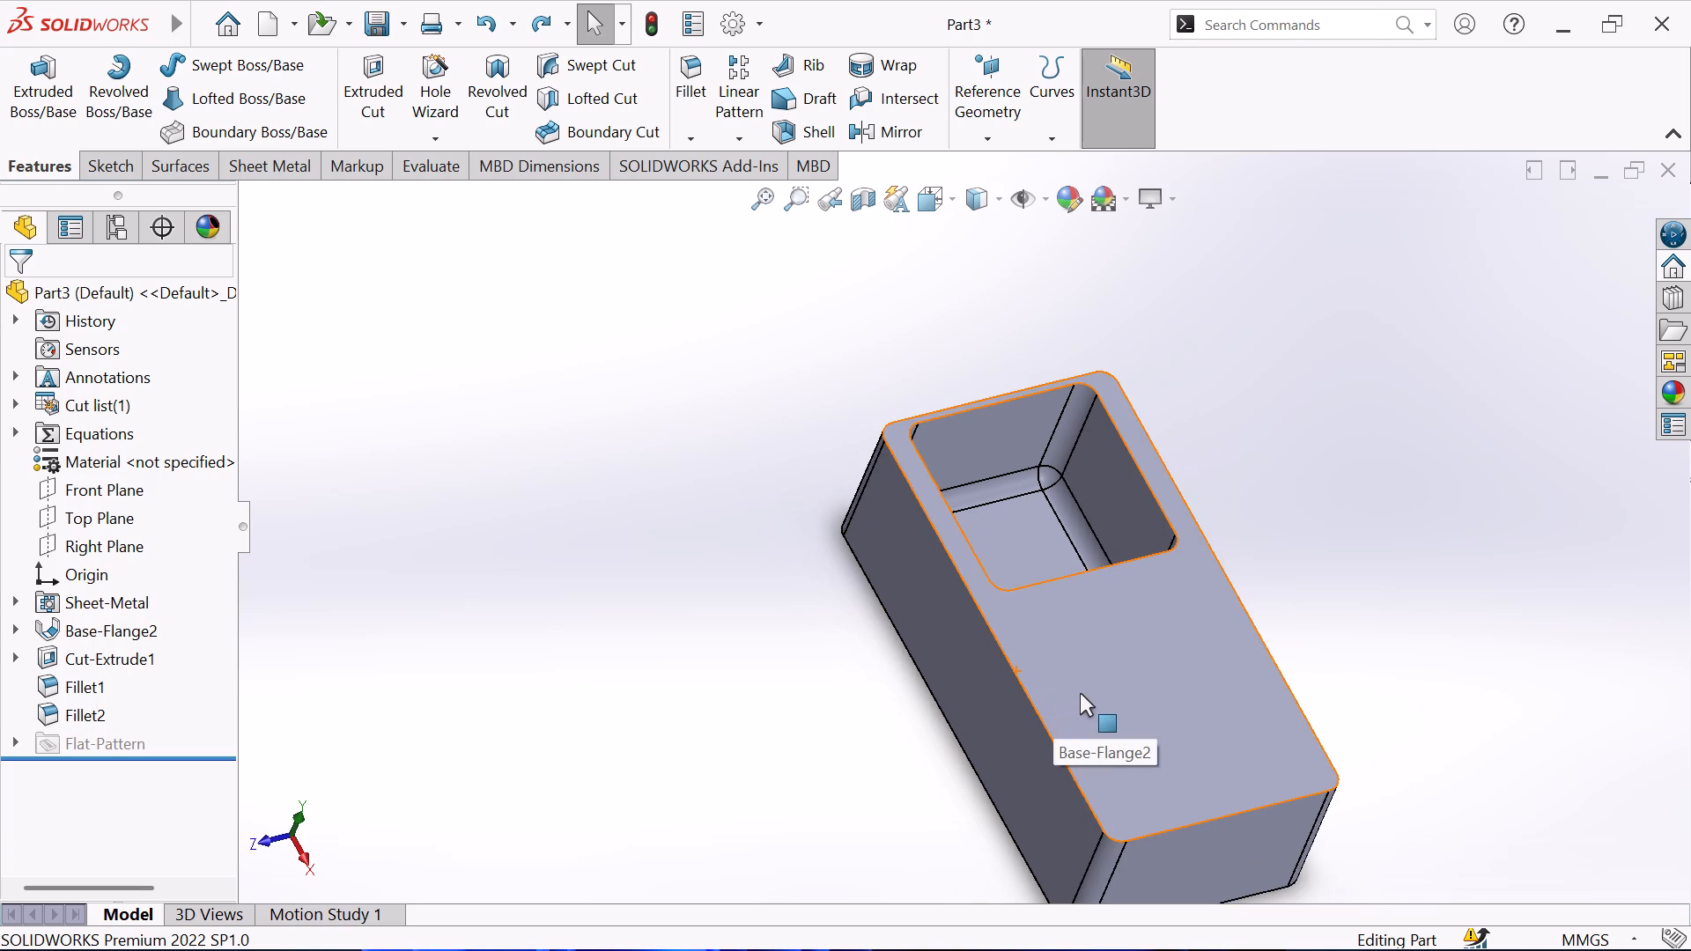
middle_drag(1345, 564, 1405, 524)
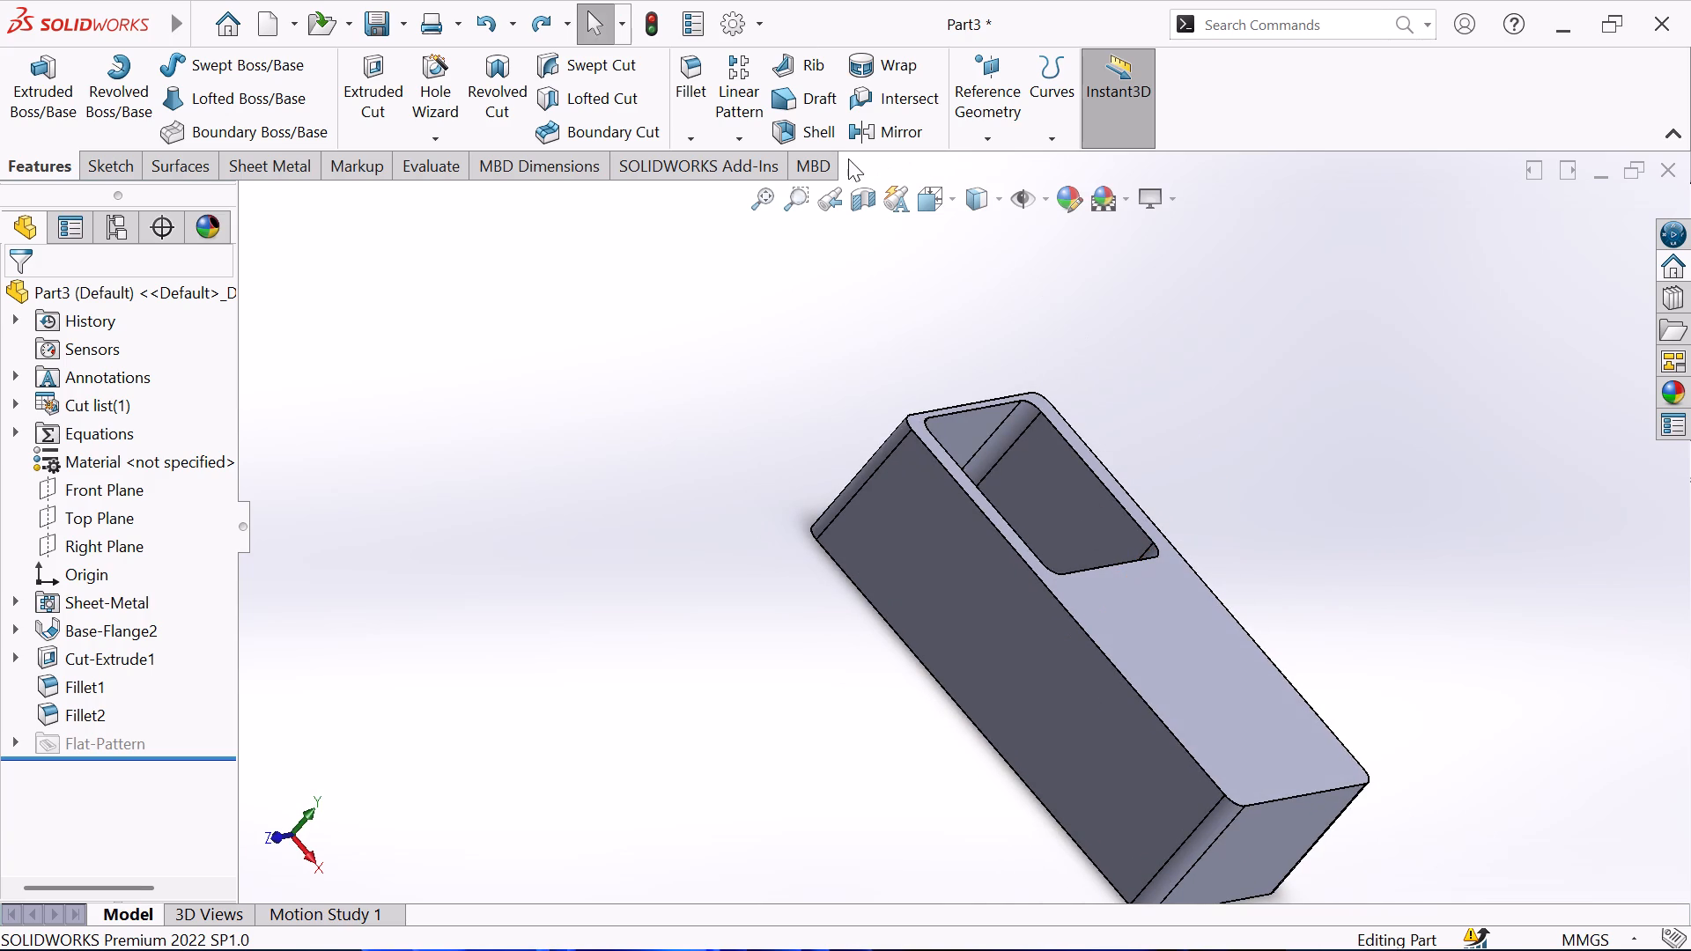
click(796, 128)
click(936, 637)
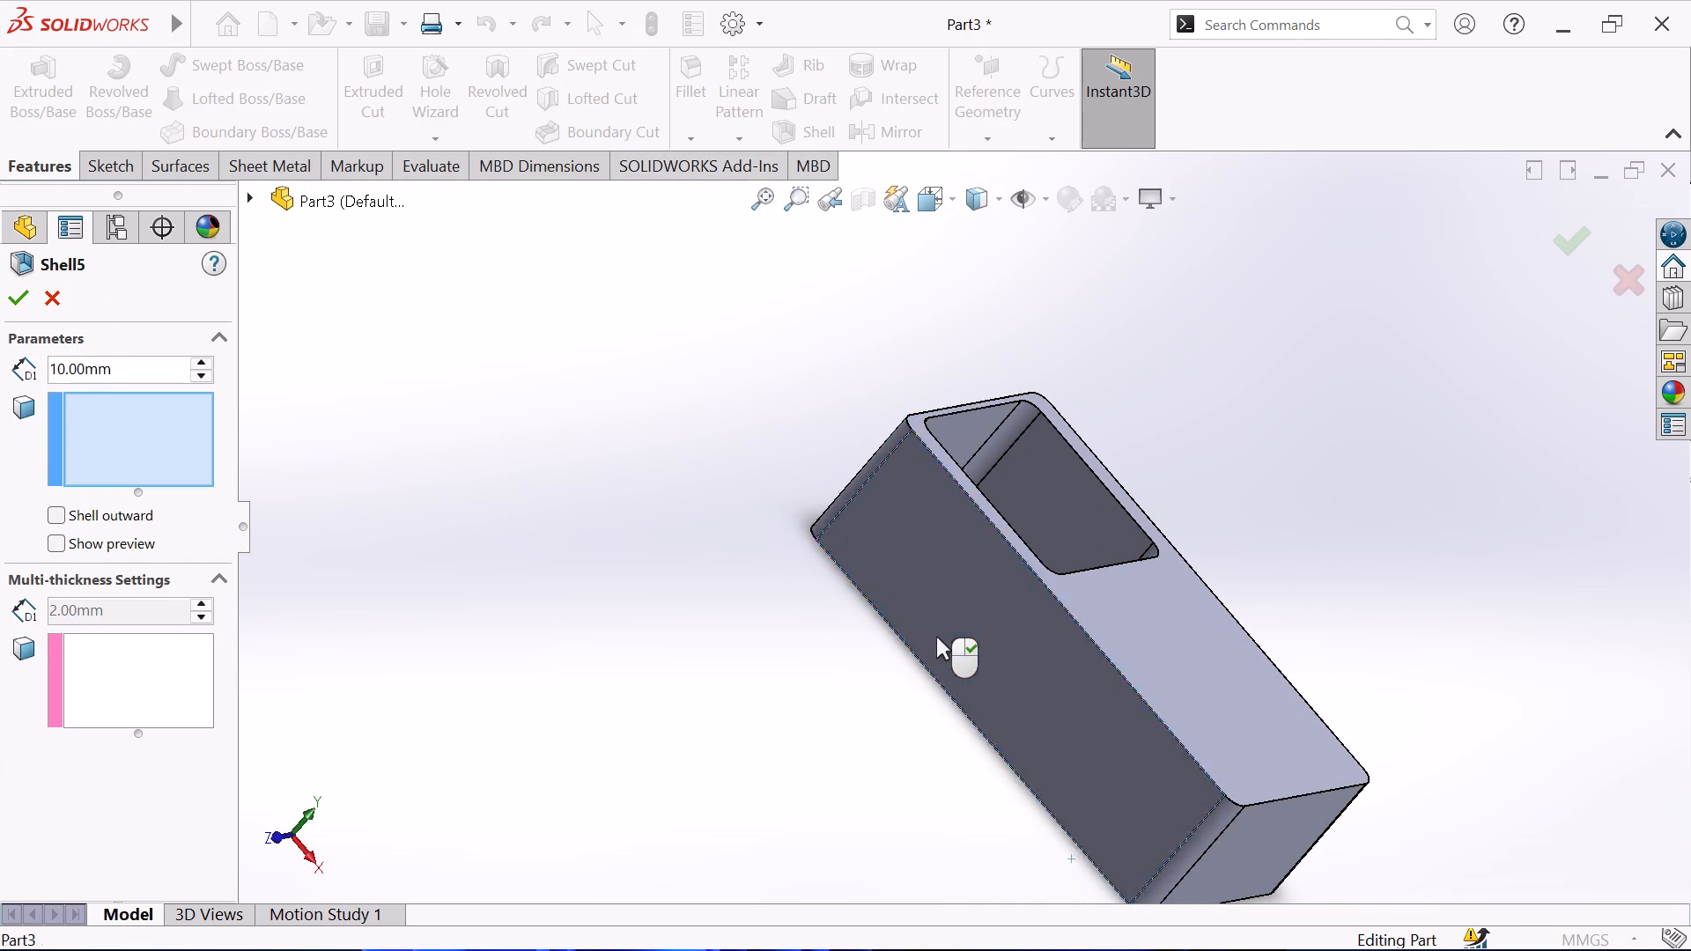
middle_drag(1135, 765, 988, 551)
click(940, 672)
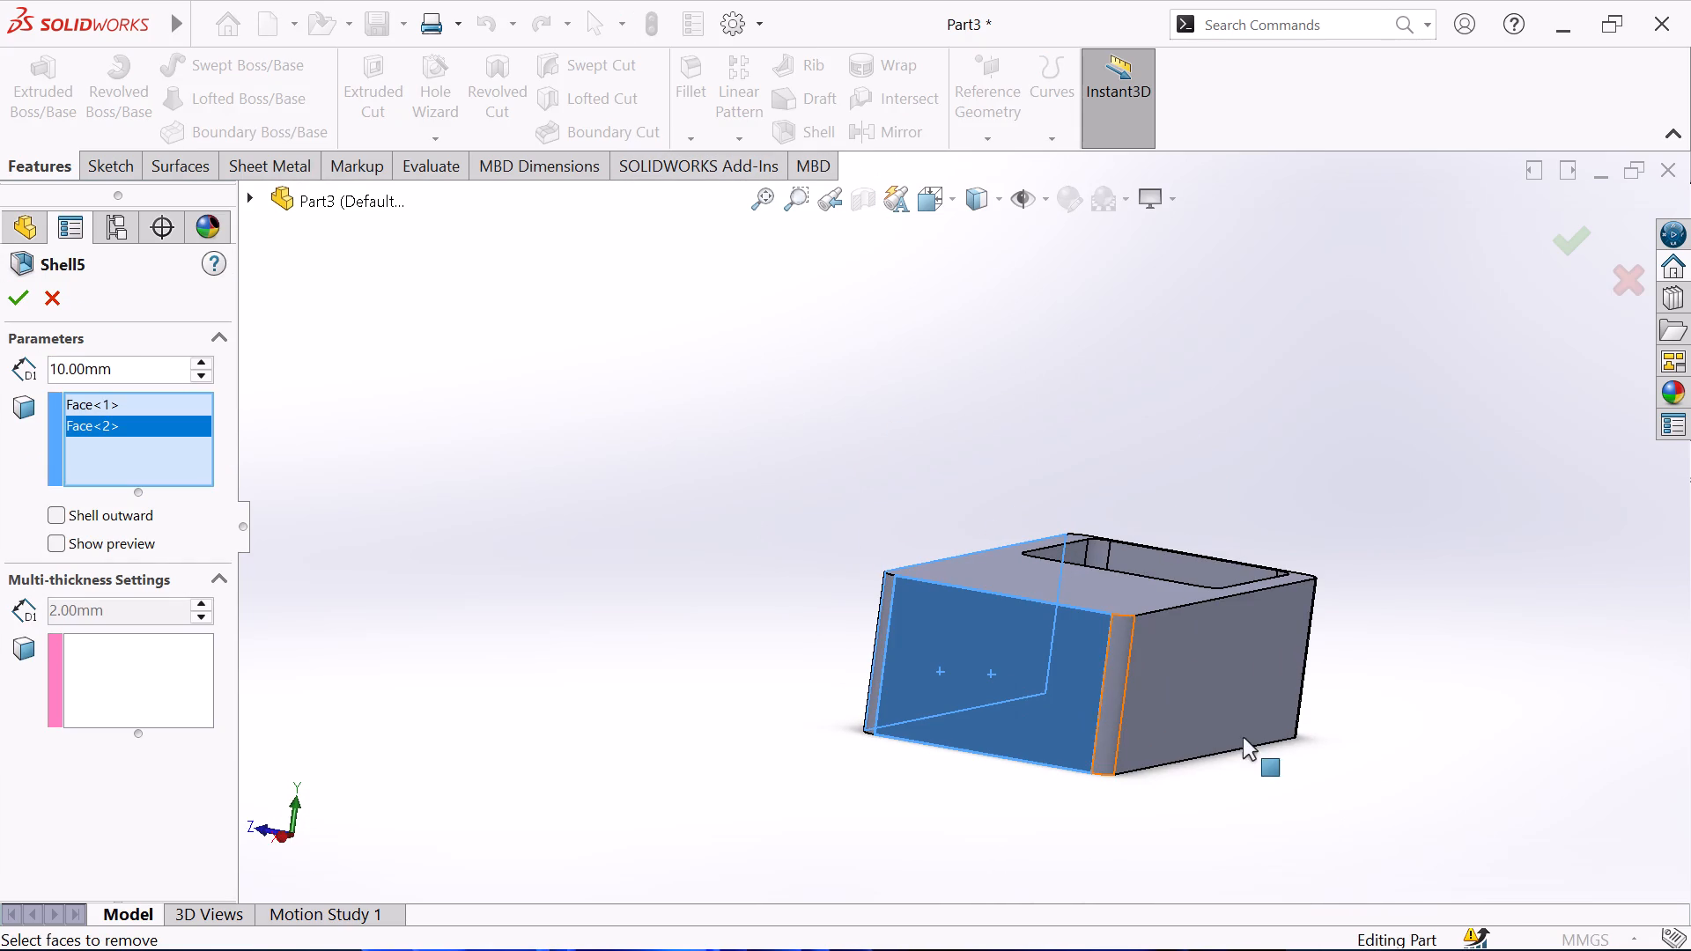
click(1244, 725)
click(1113, 693)
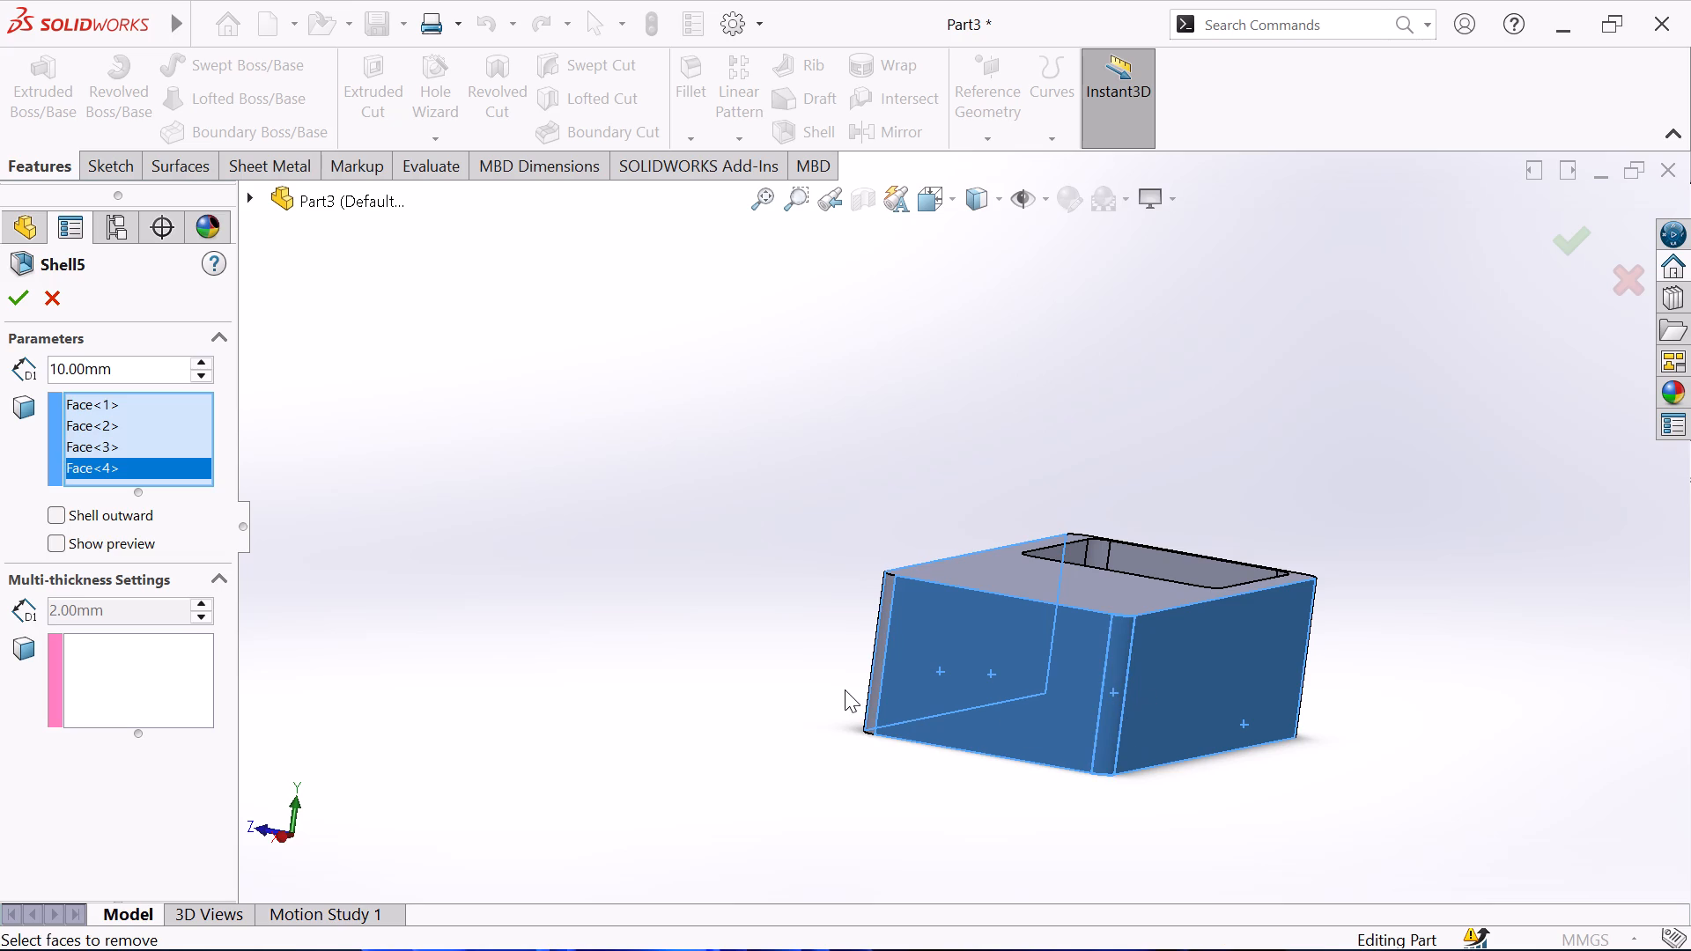
middle_drag(845, 689, 919, 722)
click(1039, 693)
middle_drag(637, 529, 905, 704)
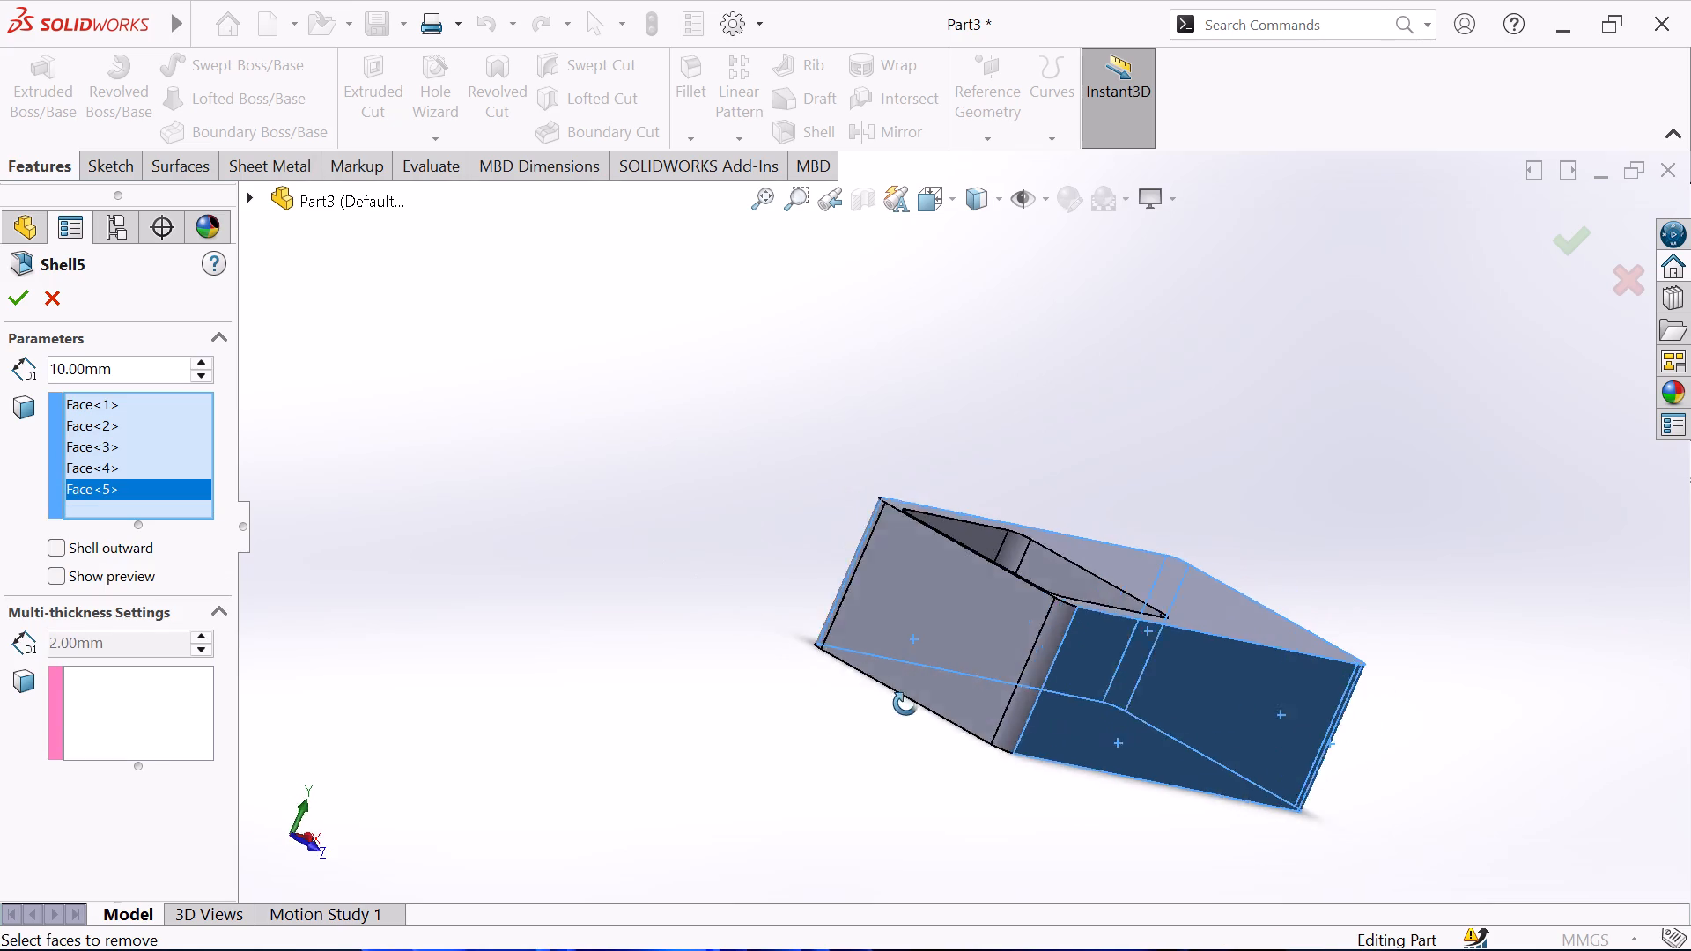
middle_drag(905, 704, 908, 705)
click(972, 689)
click(1128, 663)
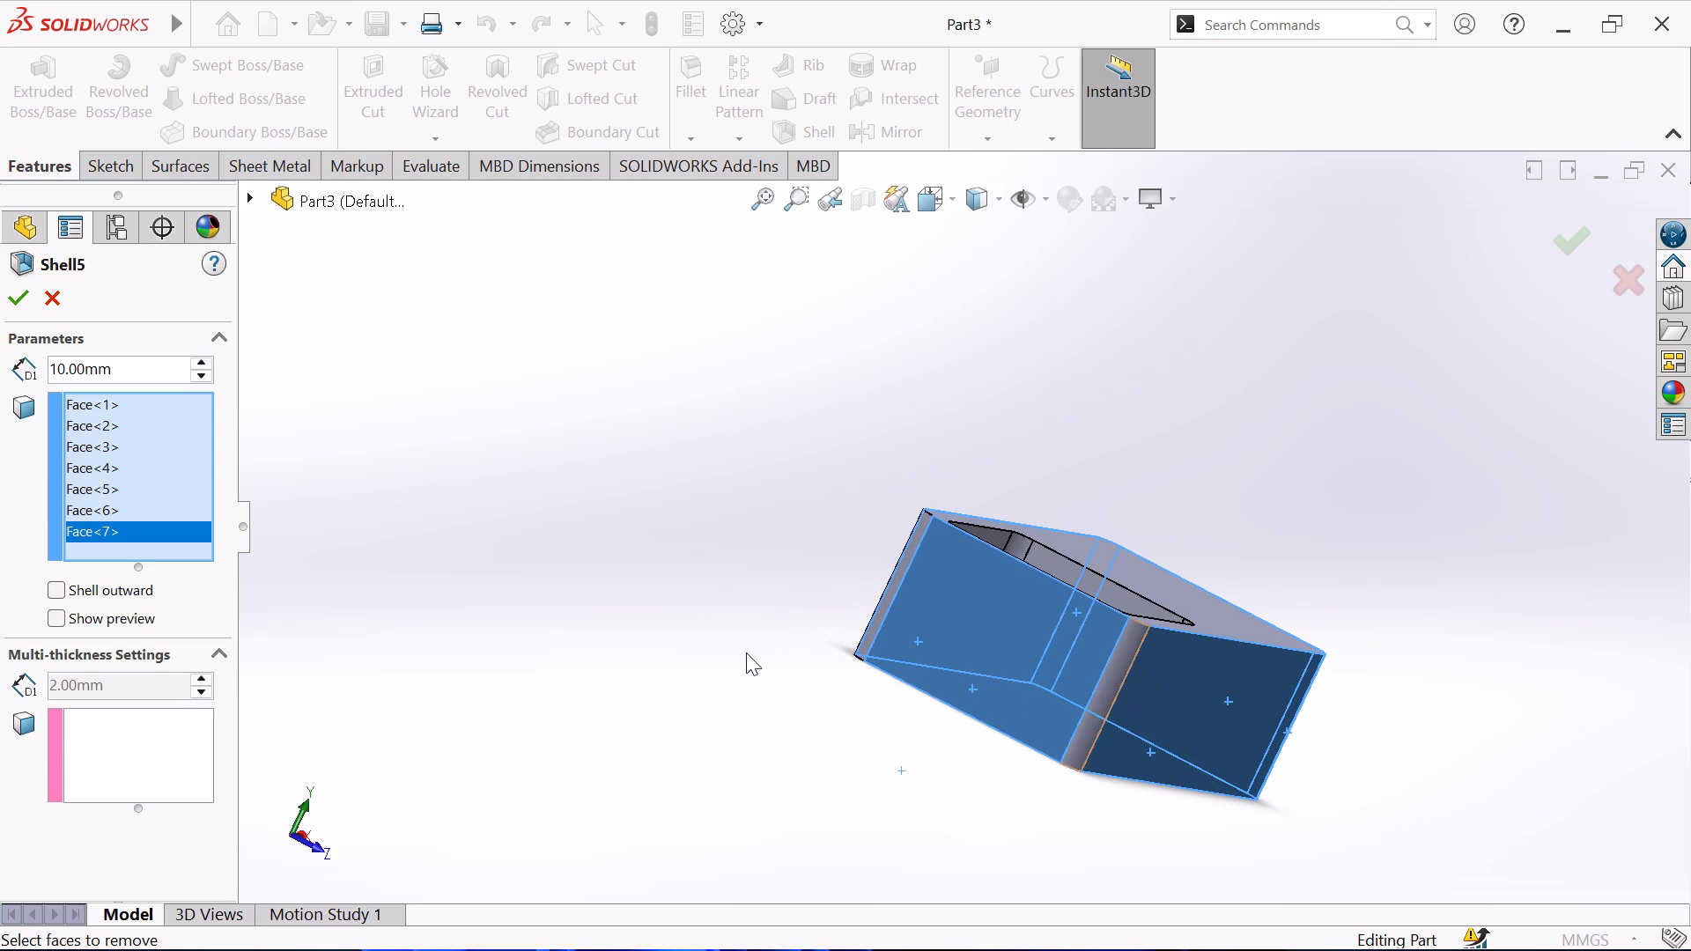
middle_drag(742, 652, 839, 709)
click(1121, 644)
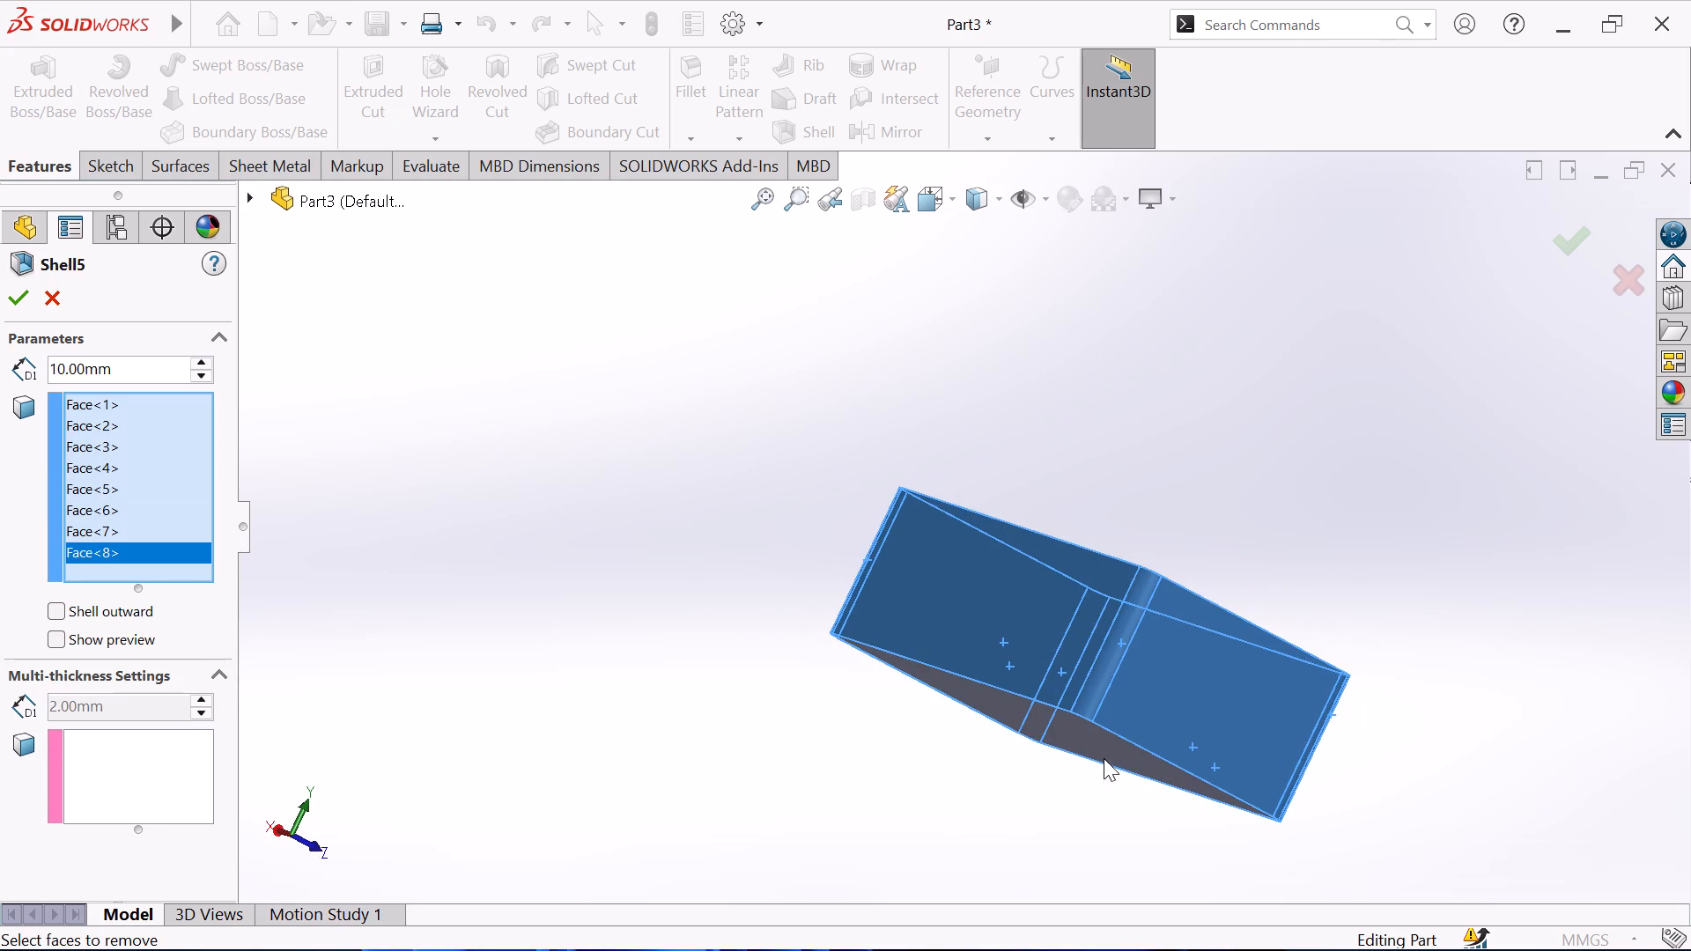
click(1119, 750)
Set the shell thickness to 2 mm for all walls and apply the shell.
double_click(147, 723)
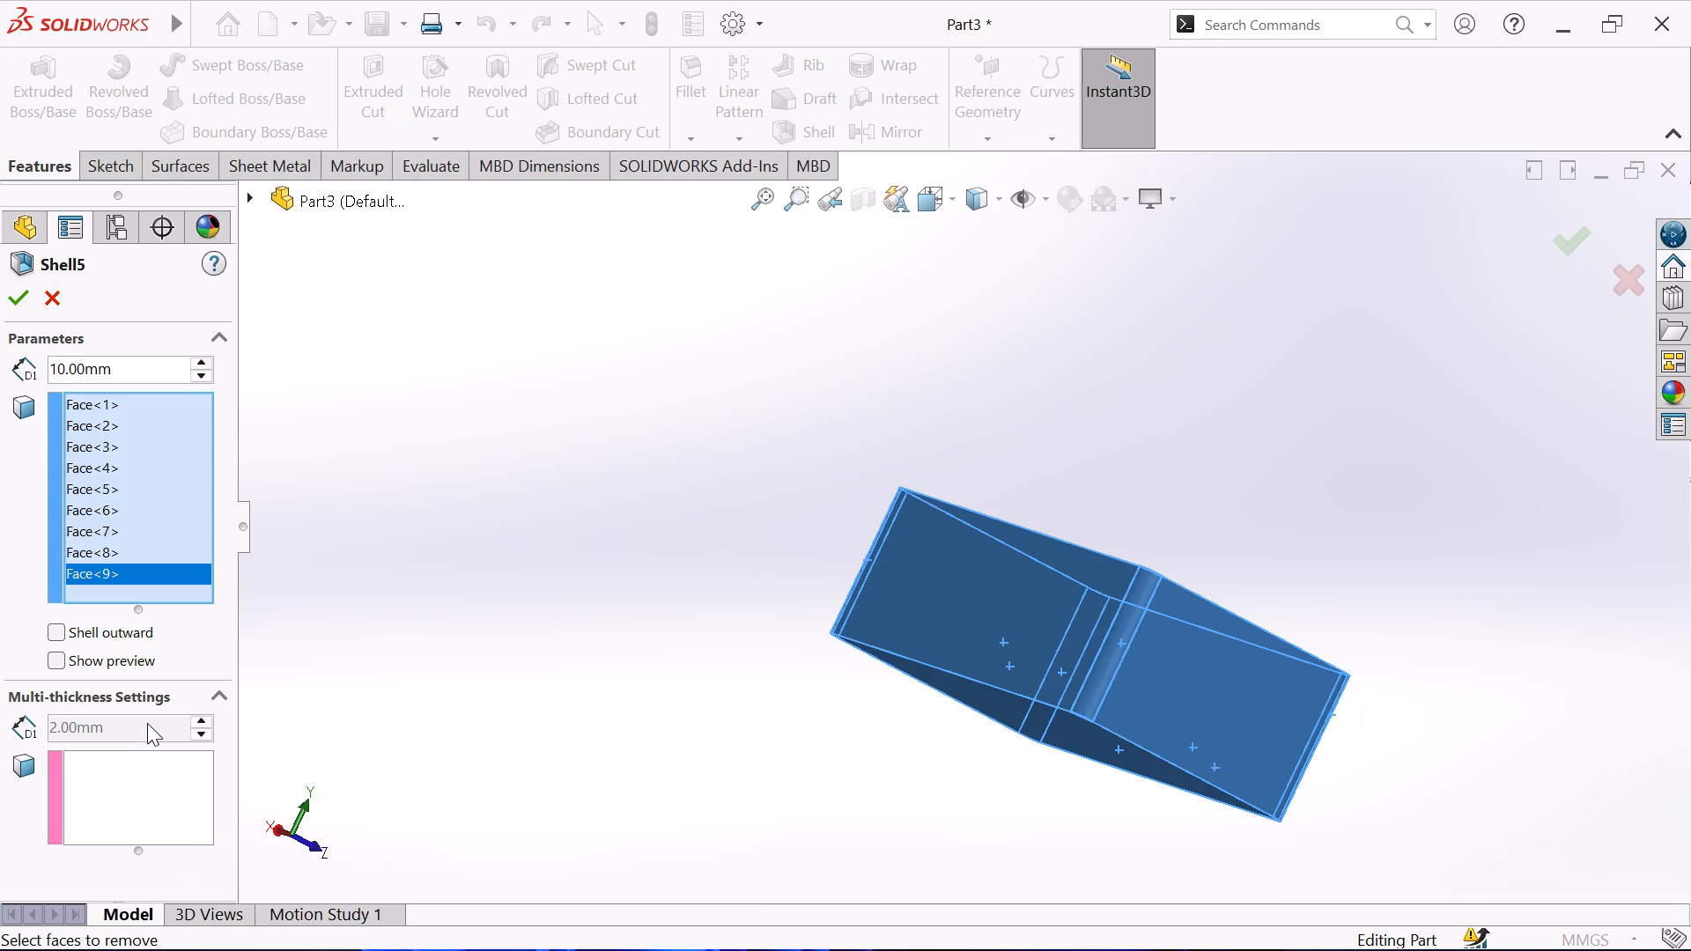
click(13, 730)
double_click(147, 363)
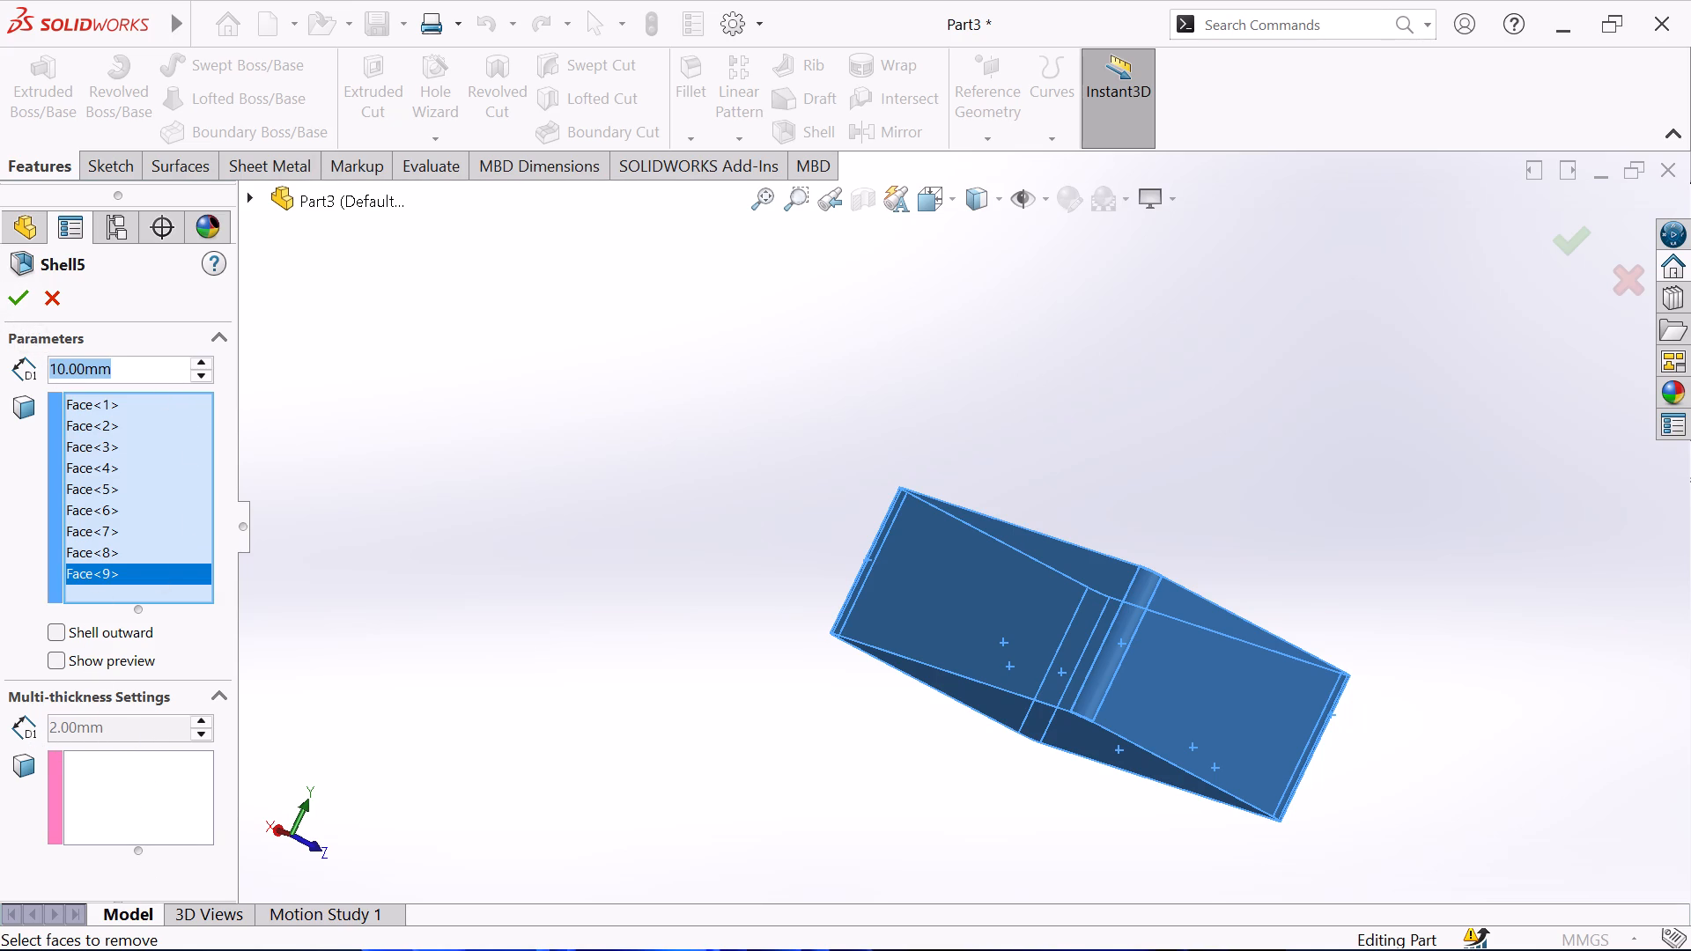
key(2)
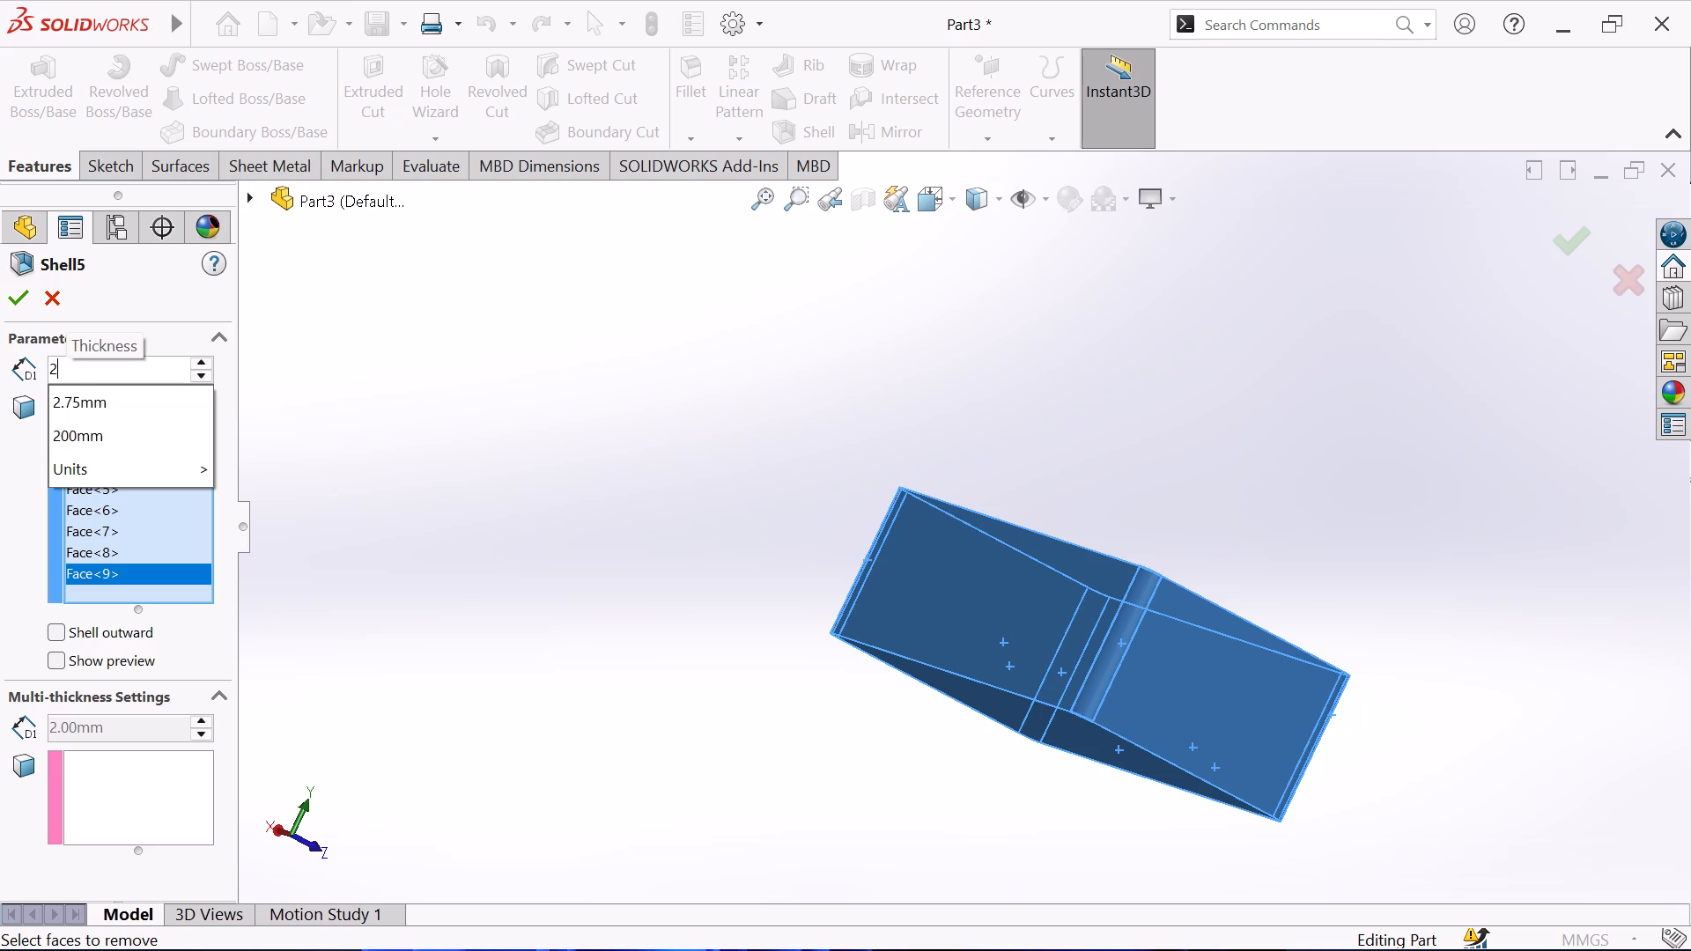
key(Return)
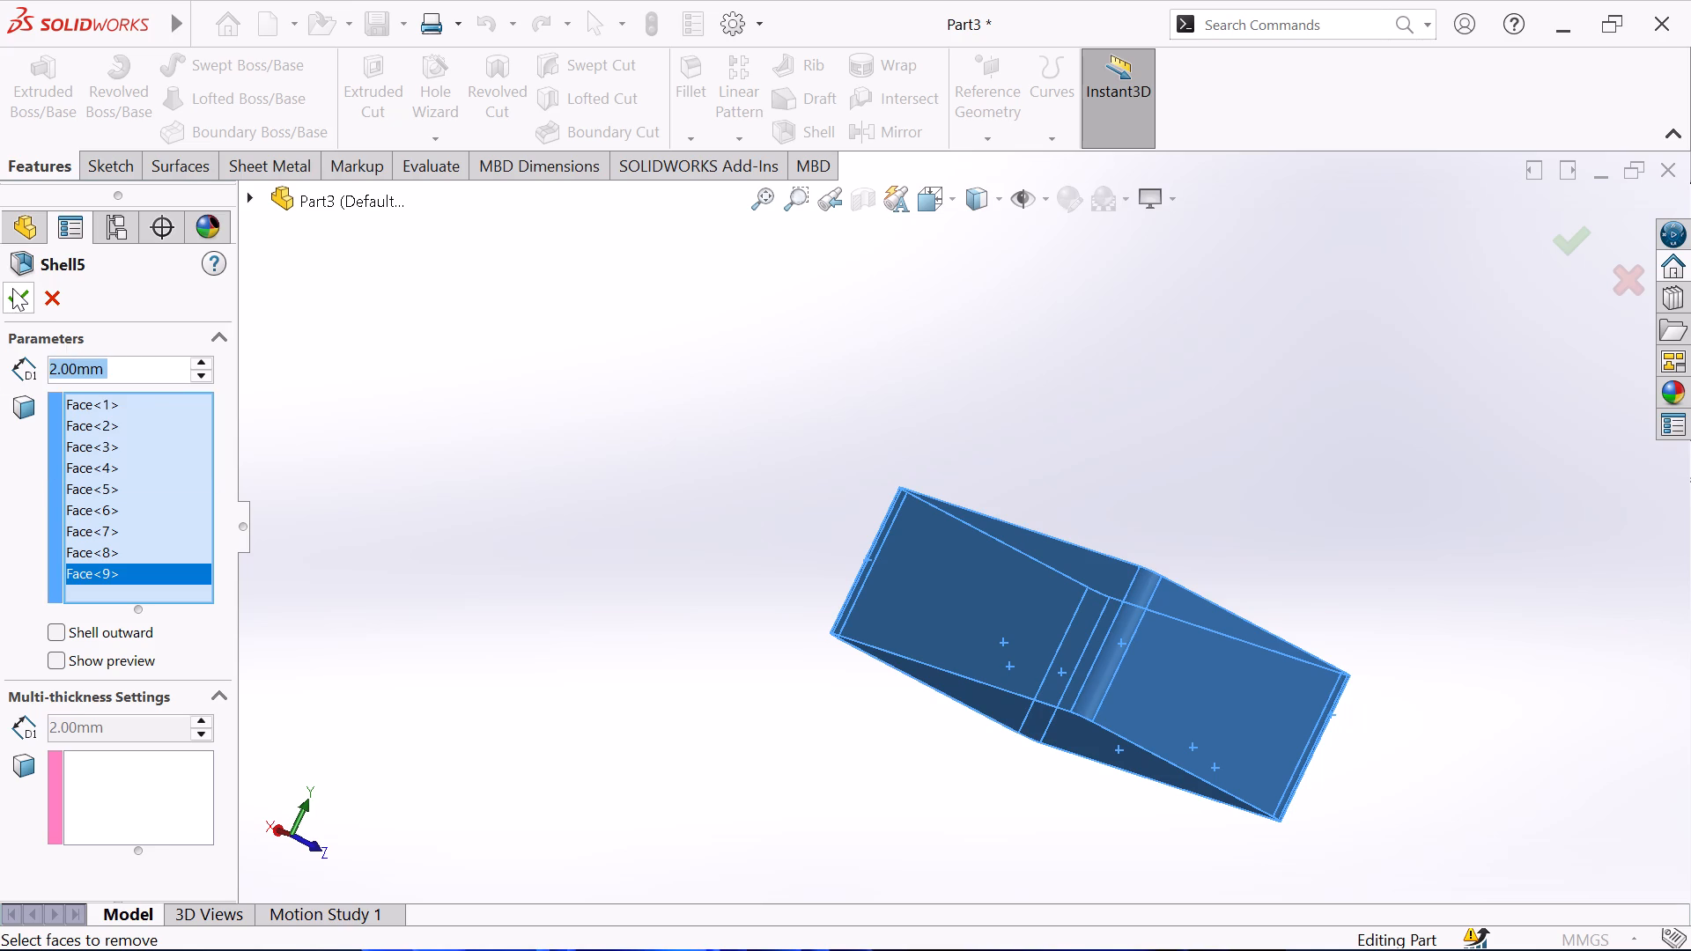
click(12, 288)
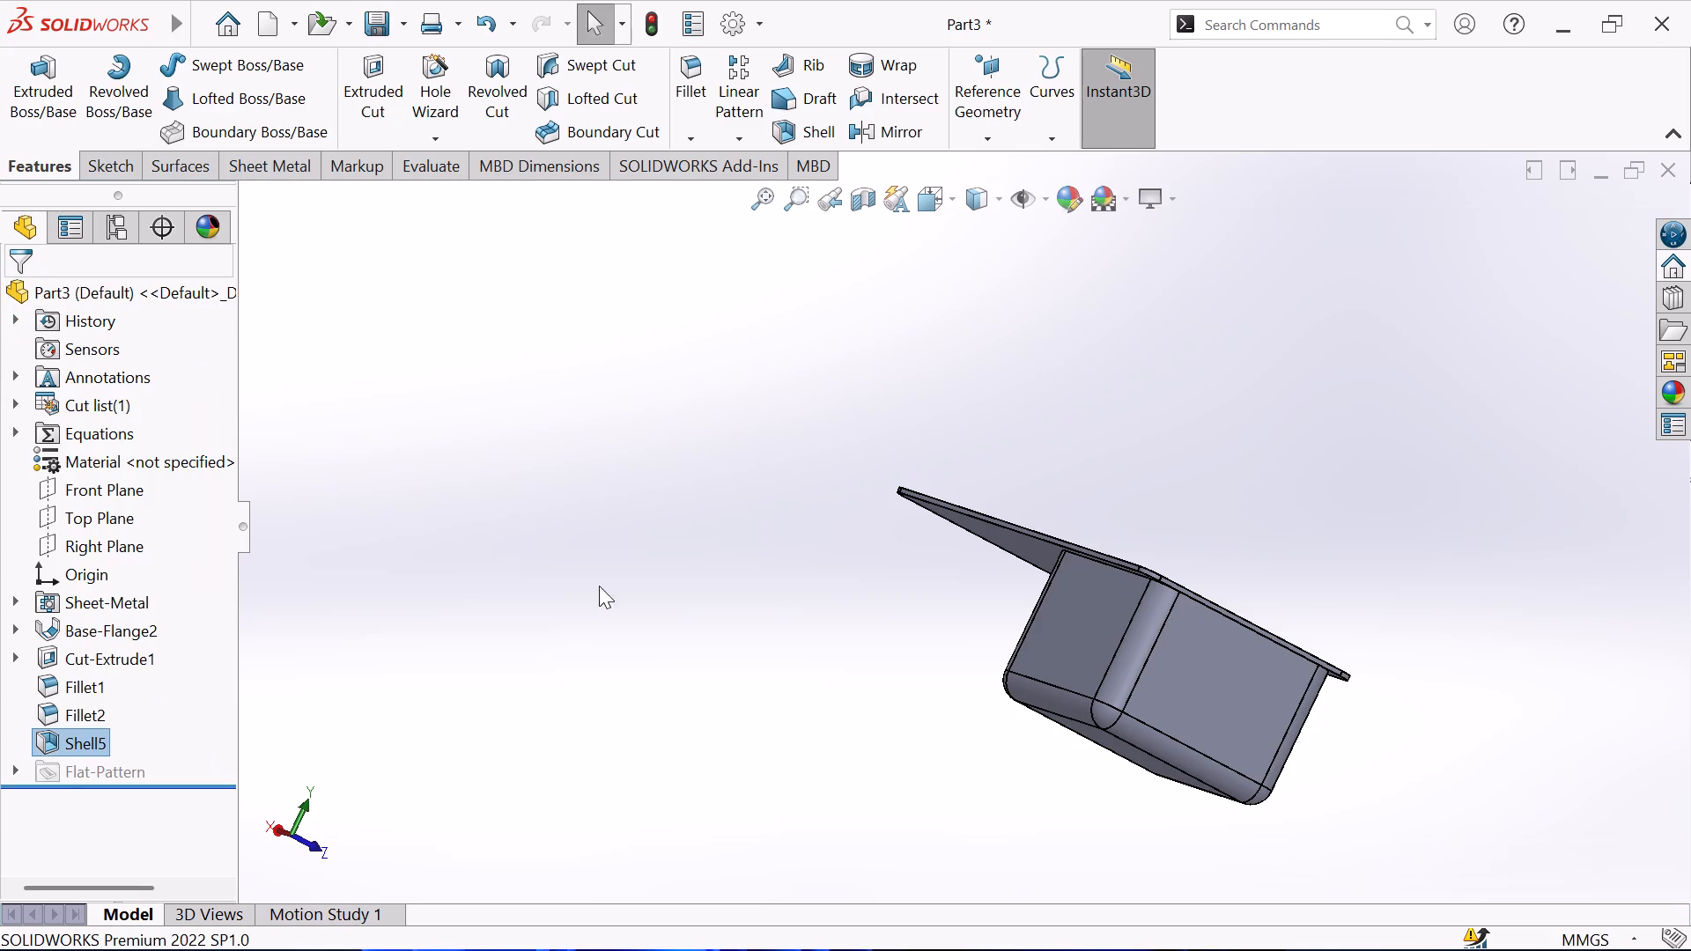
Examine the newly shelled part from above, below and inside the pocket, checking its walls, rounded corners and top plate.
middle_drag(671, 591, 491, 455)
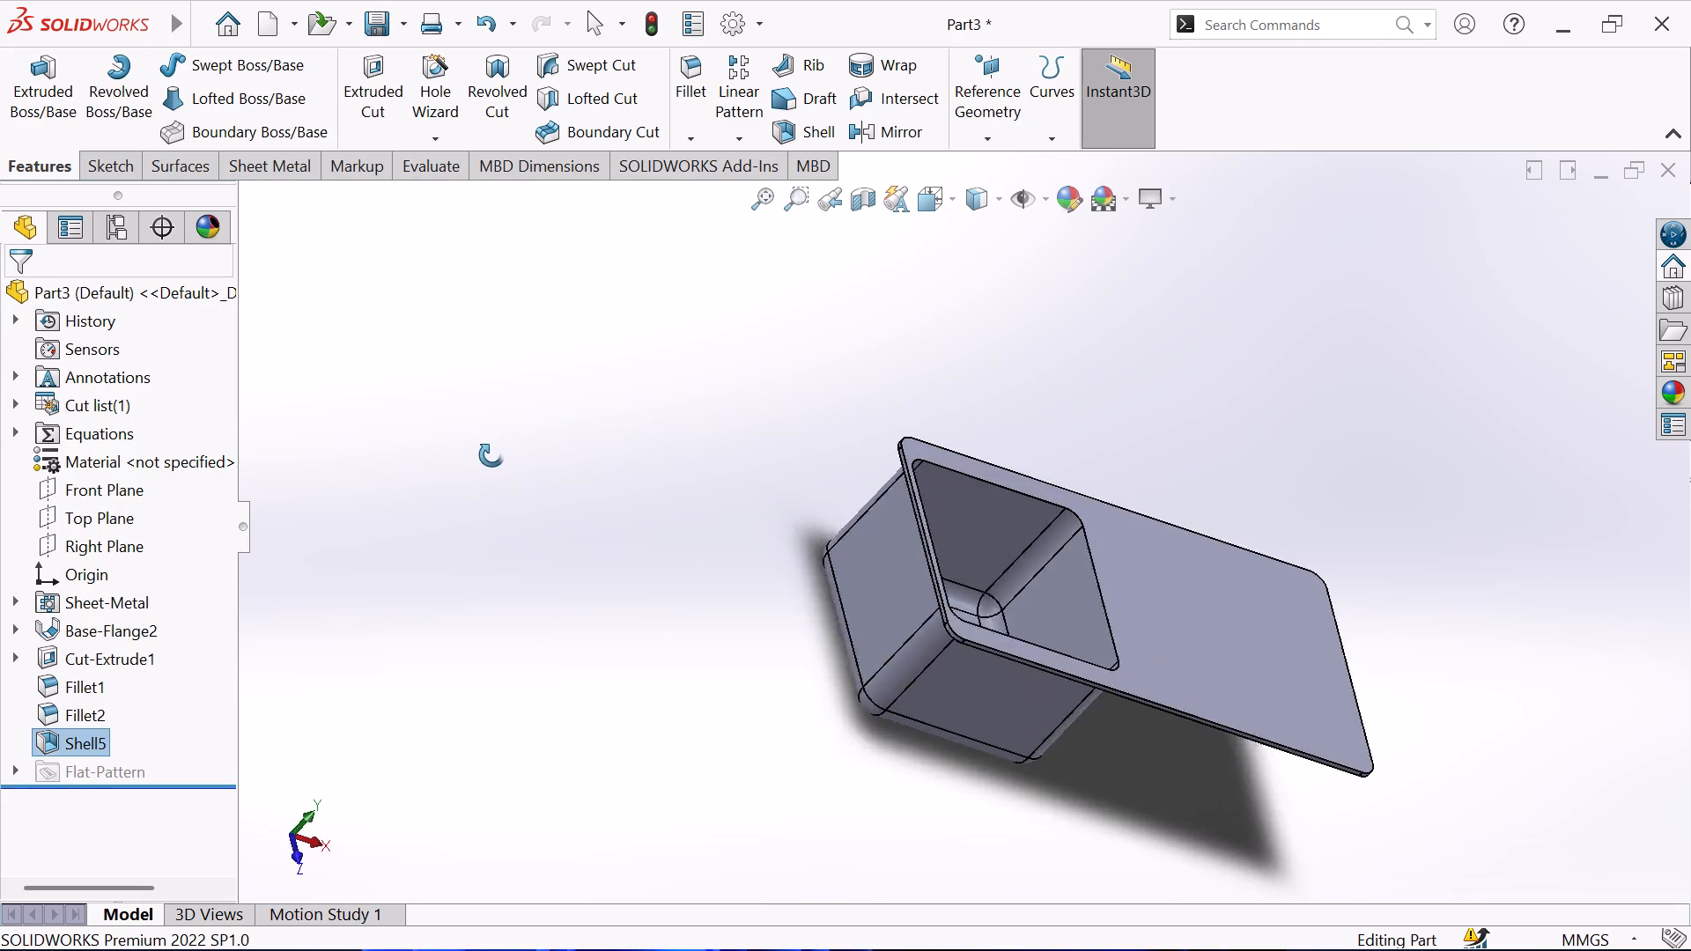
middle_drag(491, 455, 423, 294)
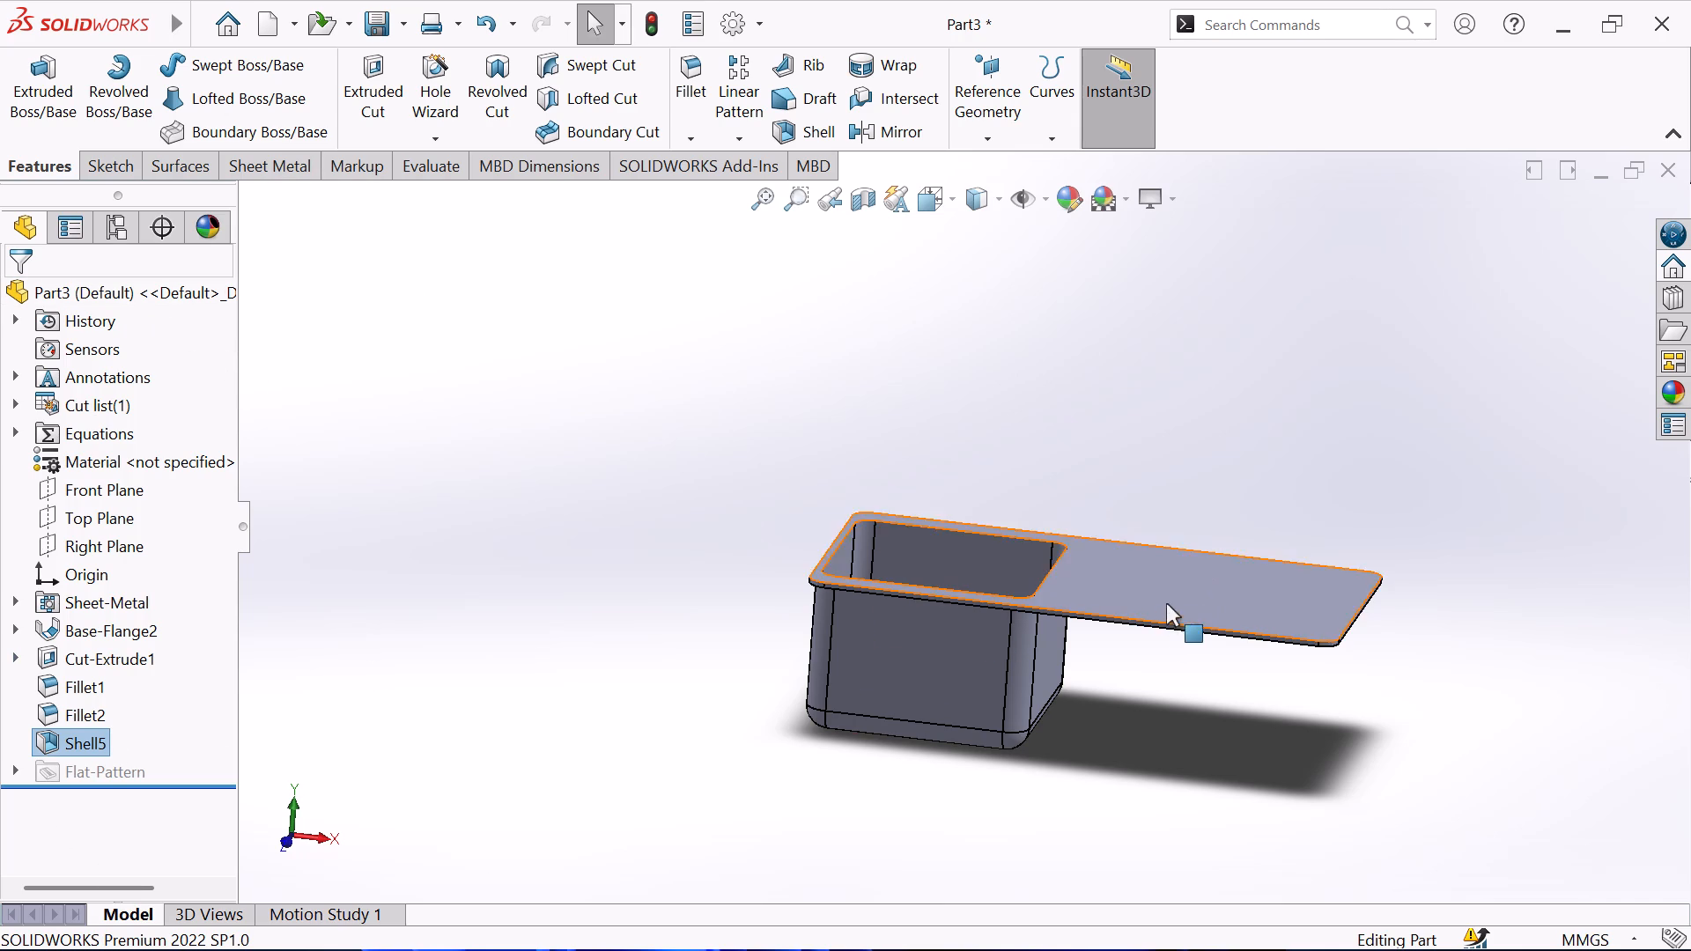
scroll(1224, 548, down, 3)
middle_drag(1229, 490, 1231, 360)
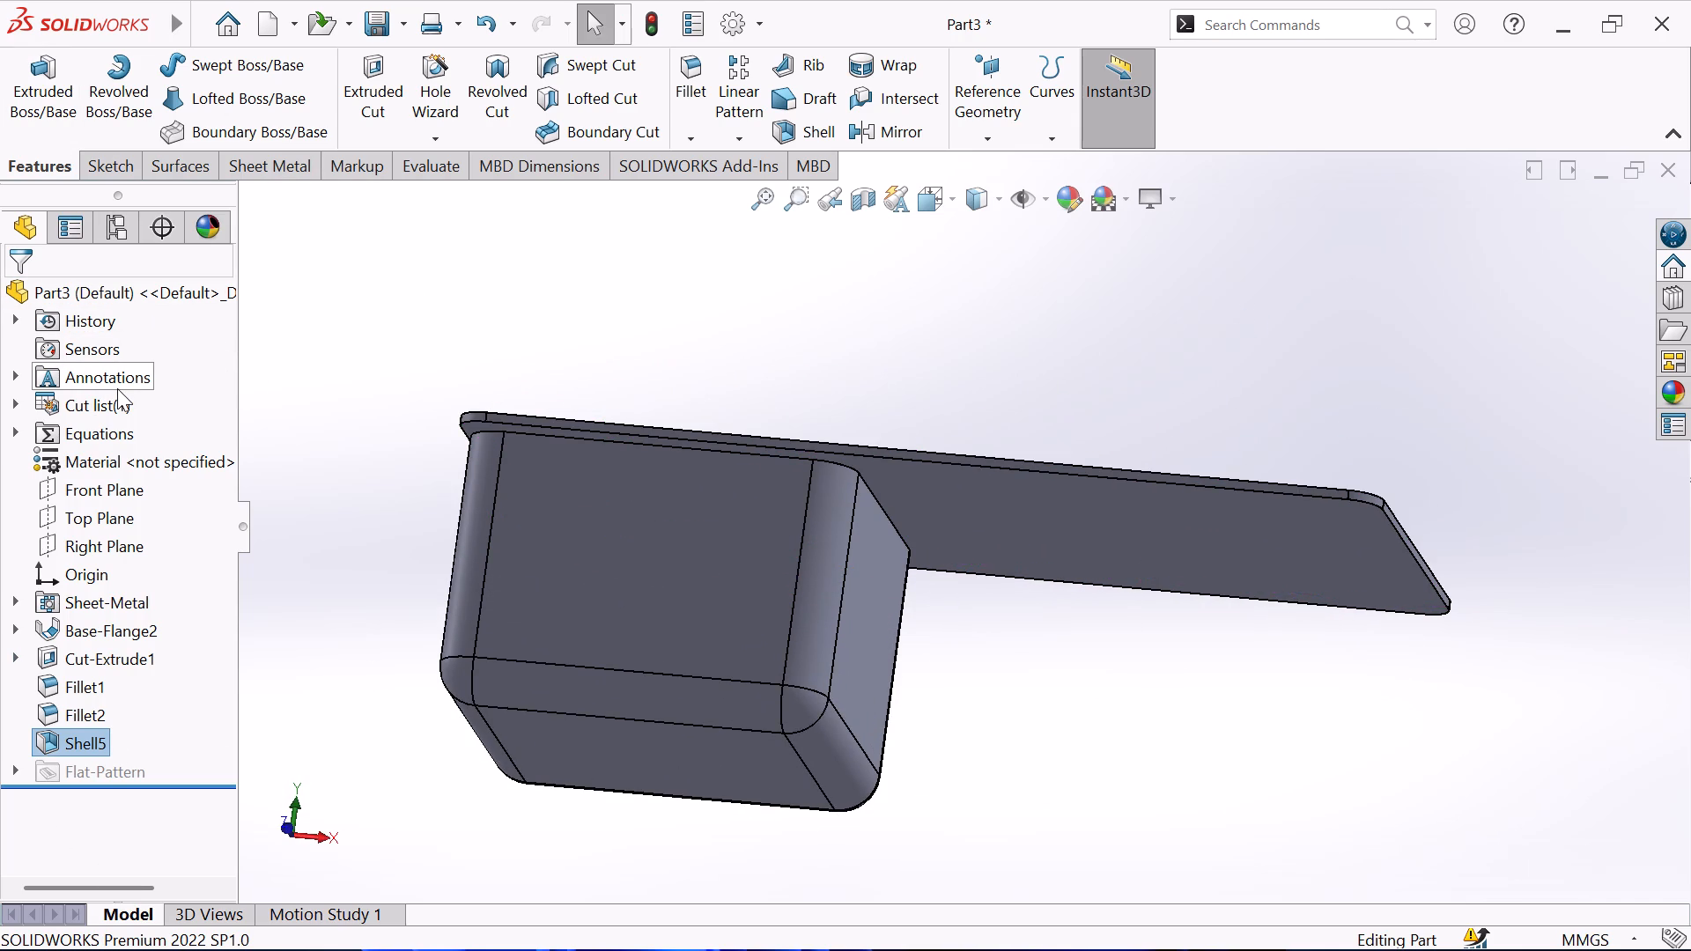
scroll(458, 455, up, 1)
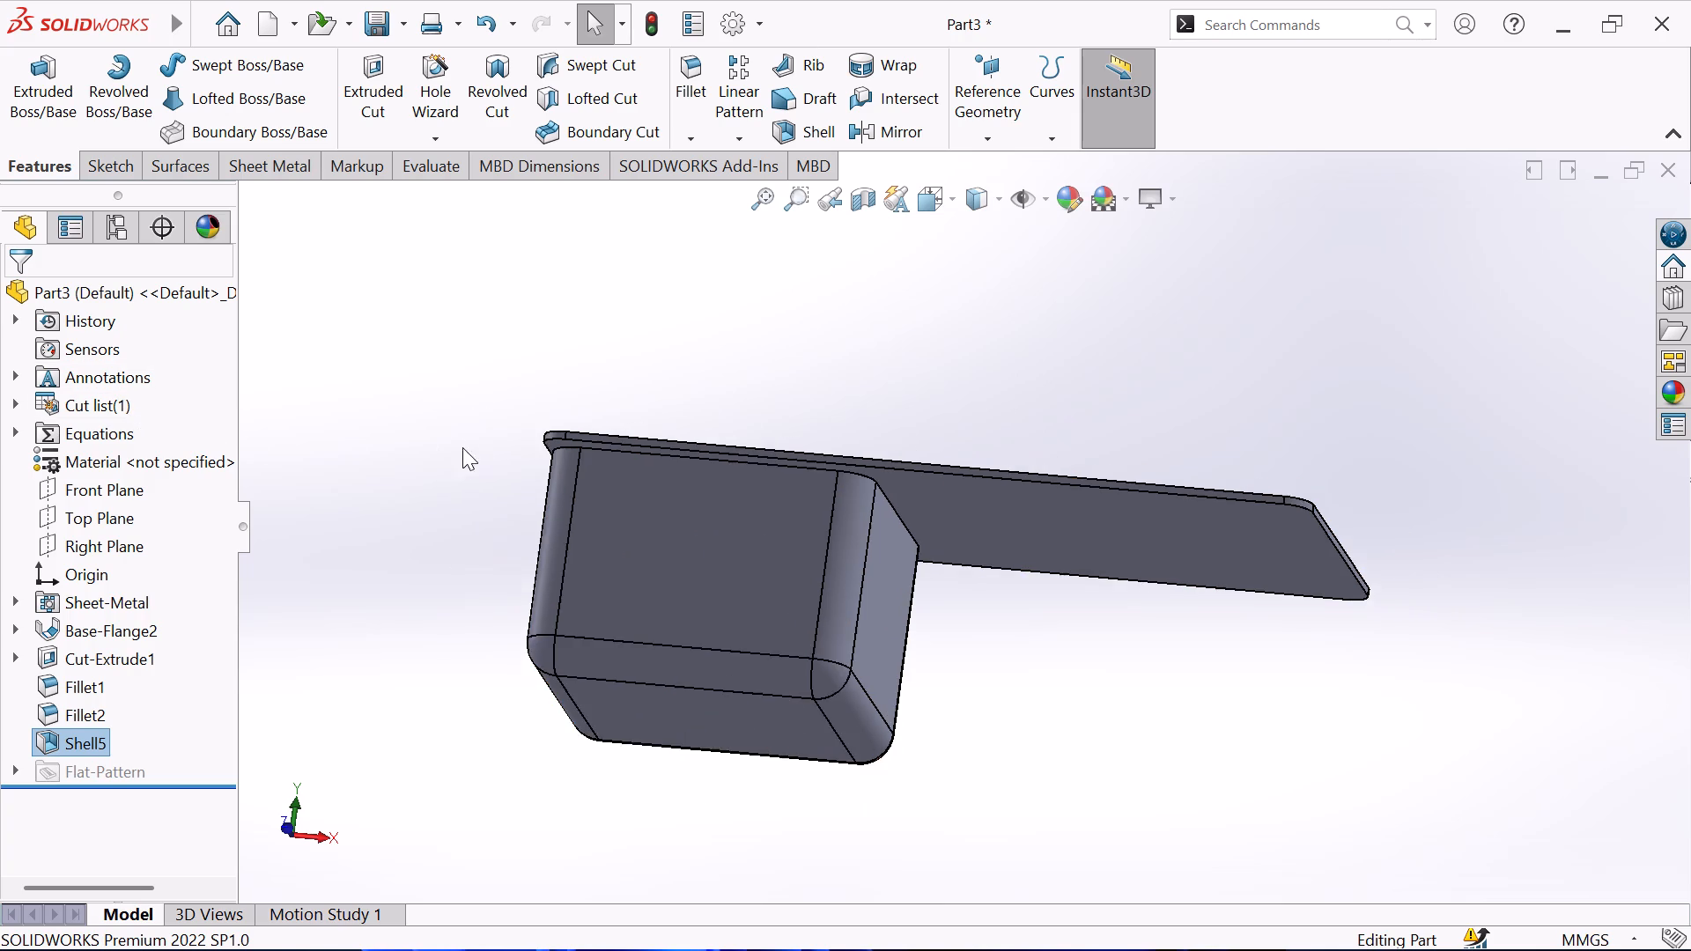
middle_drag(465, 439, 299, 511)
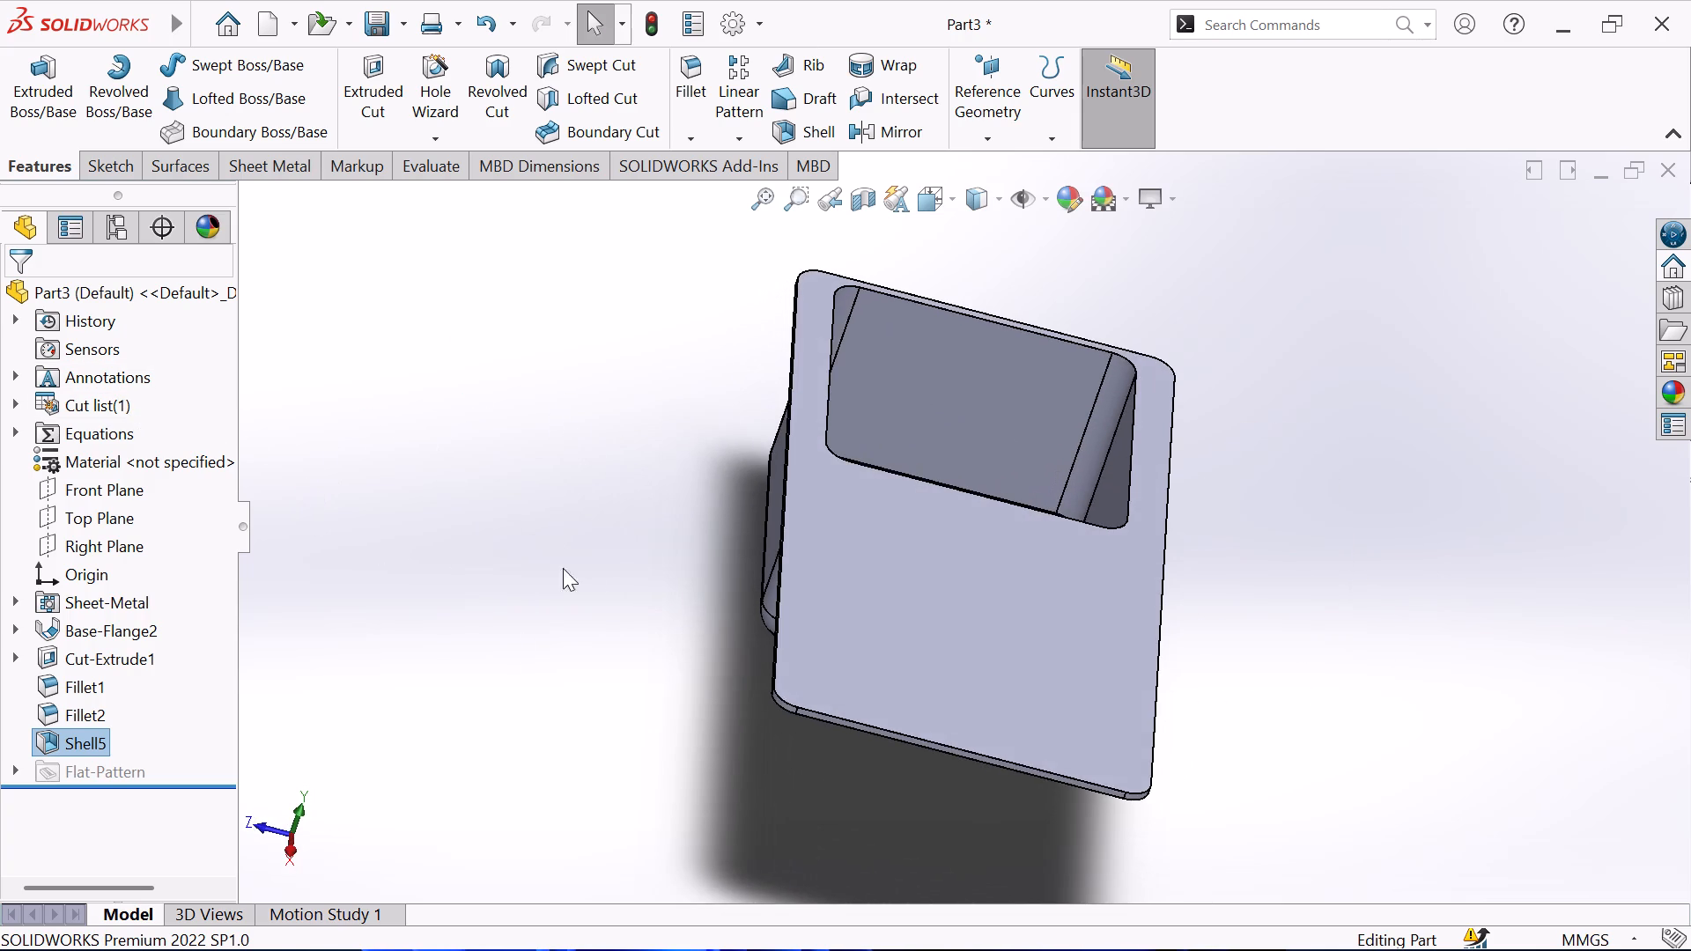
scroll(596, 571, up, 1)
scroll(921, 397, down, 2)
middle_drag(926, 398, 834, 491)
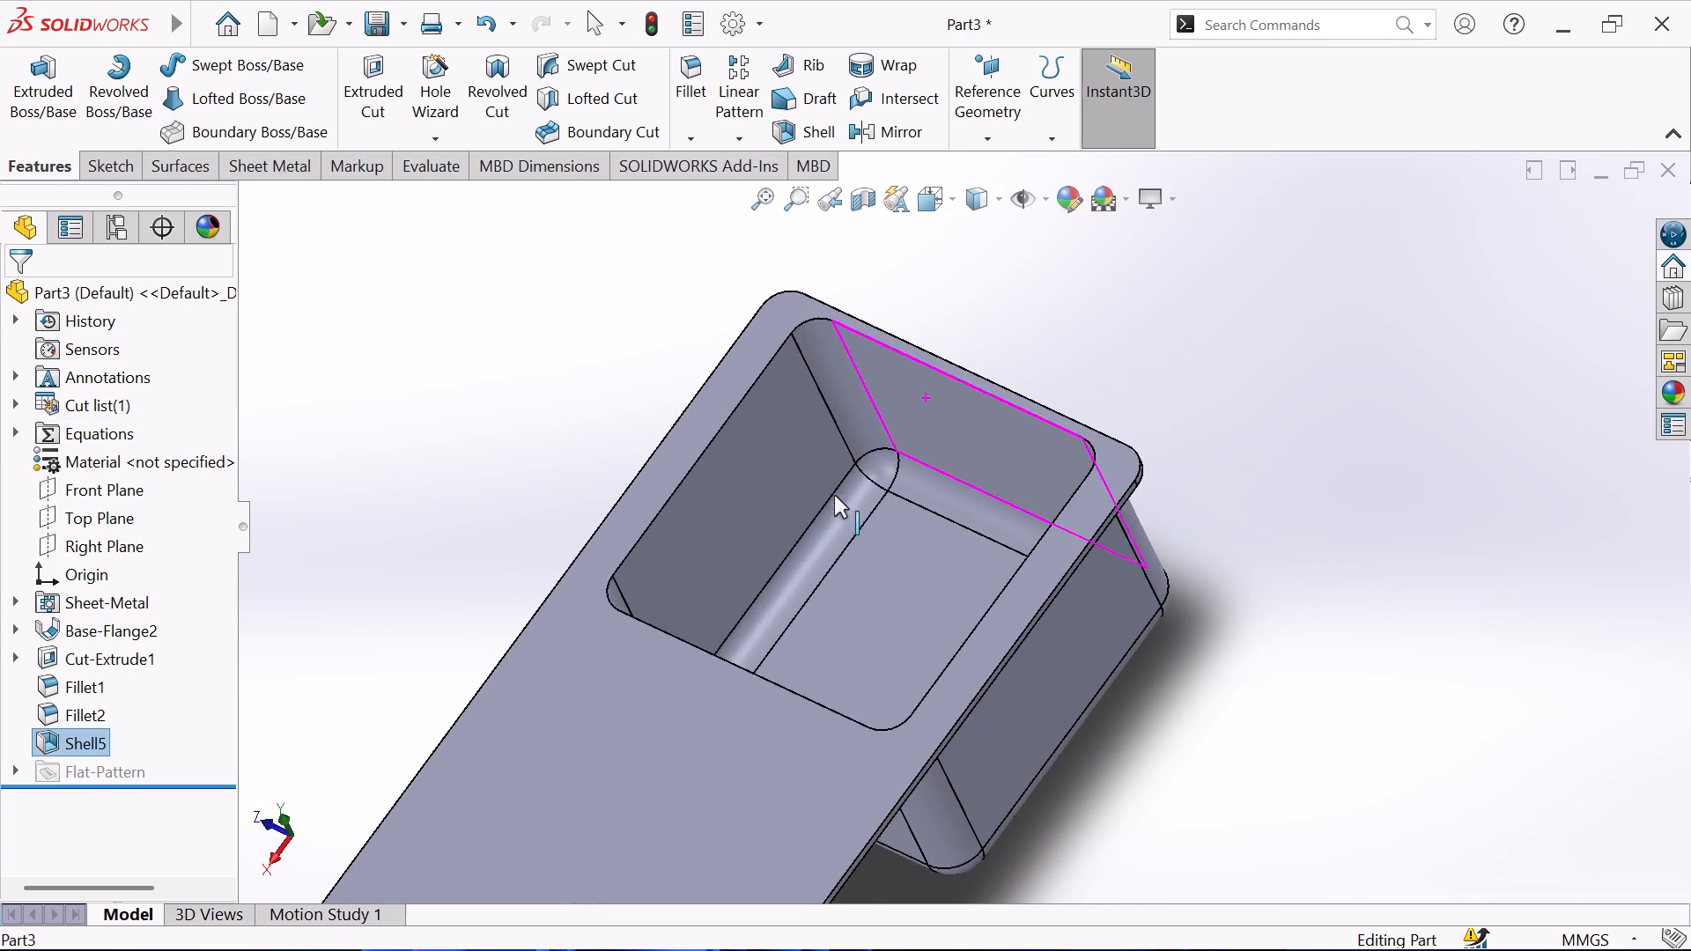
scroll(834, 505, up, 3)
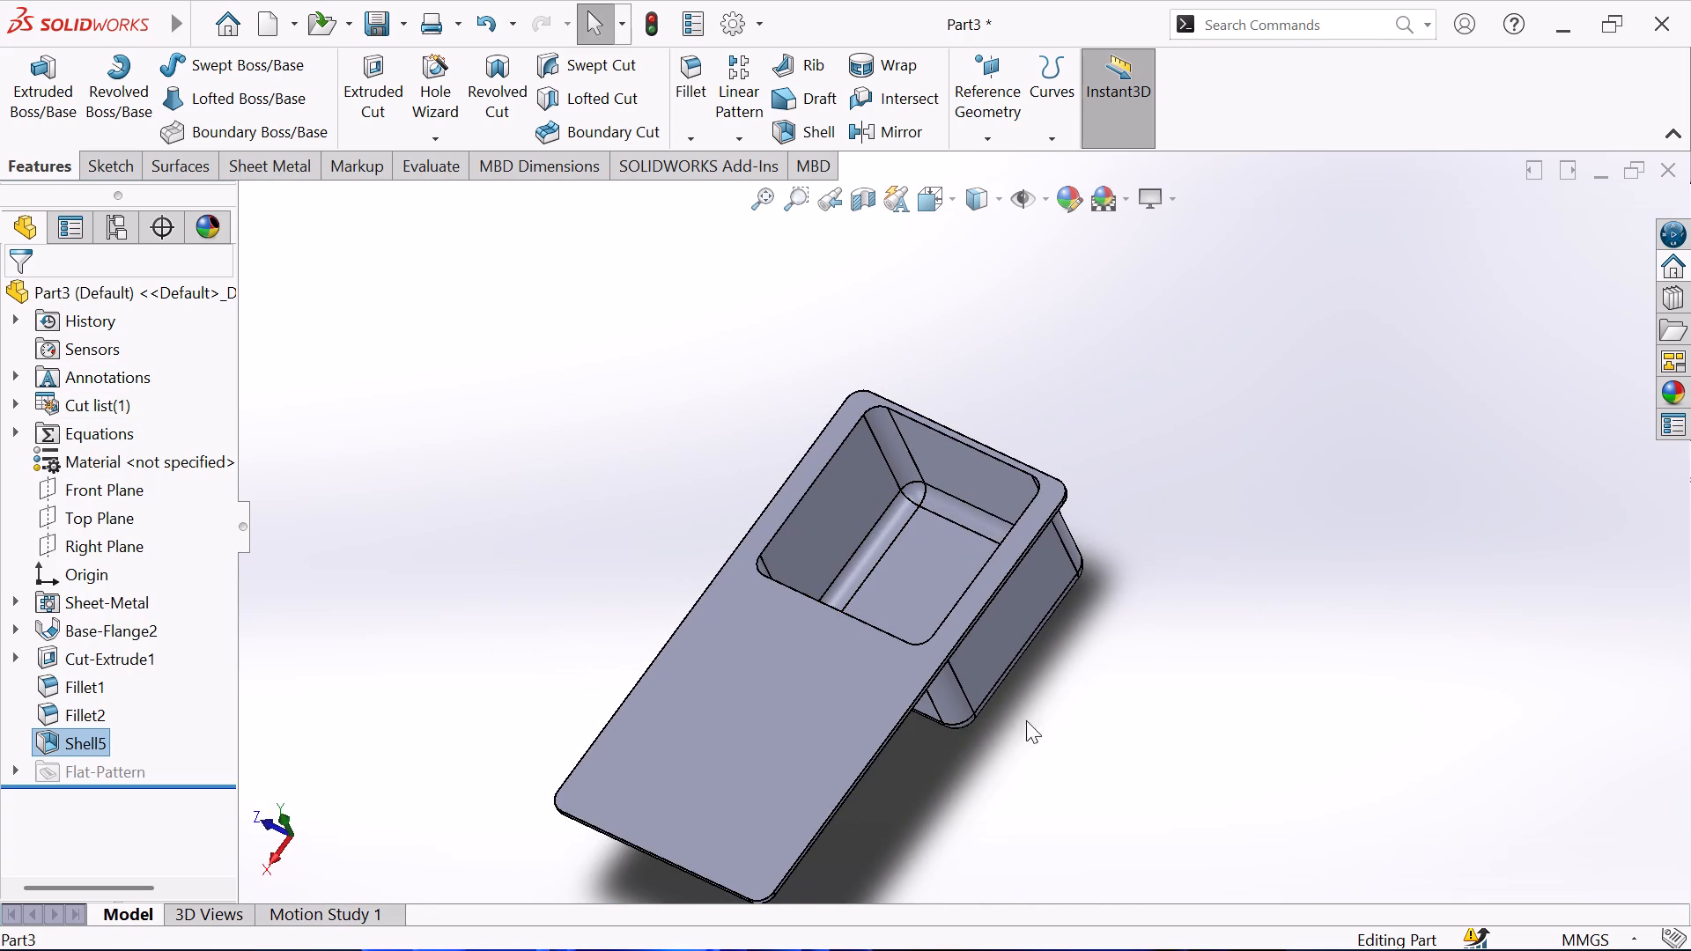
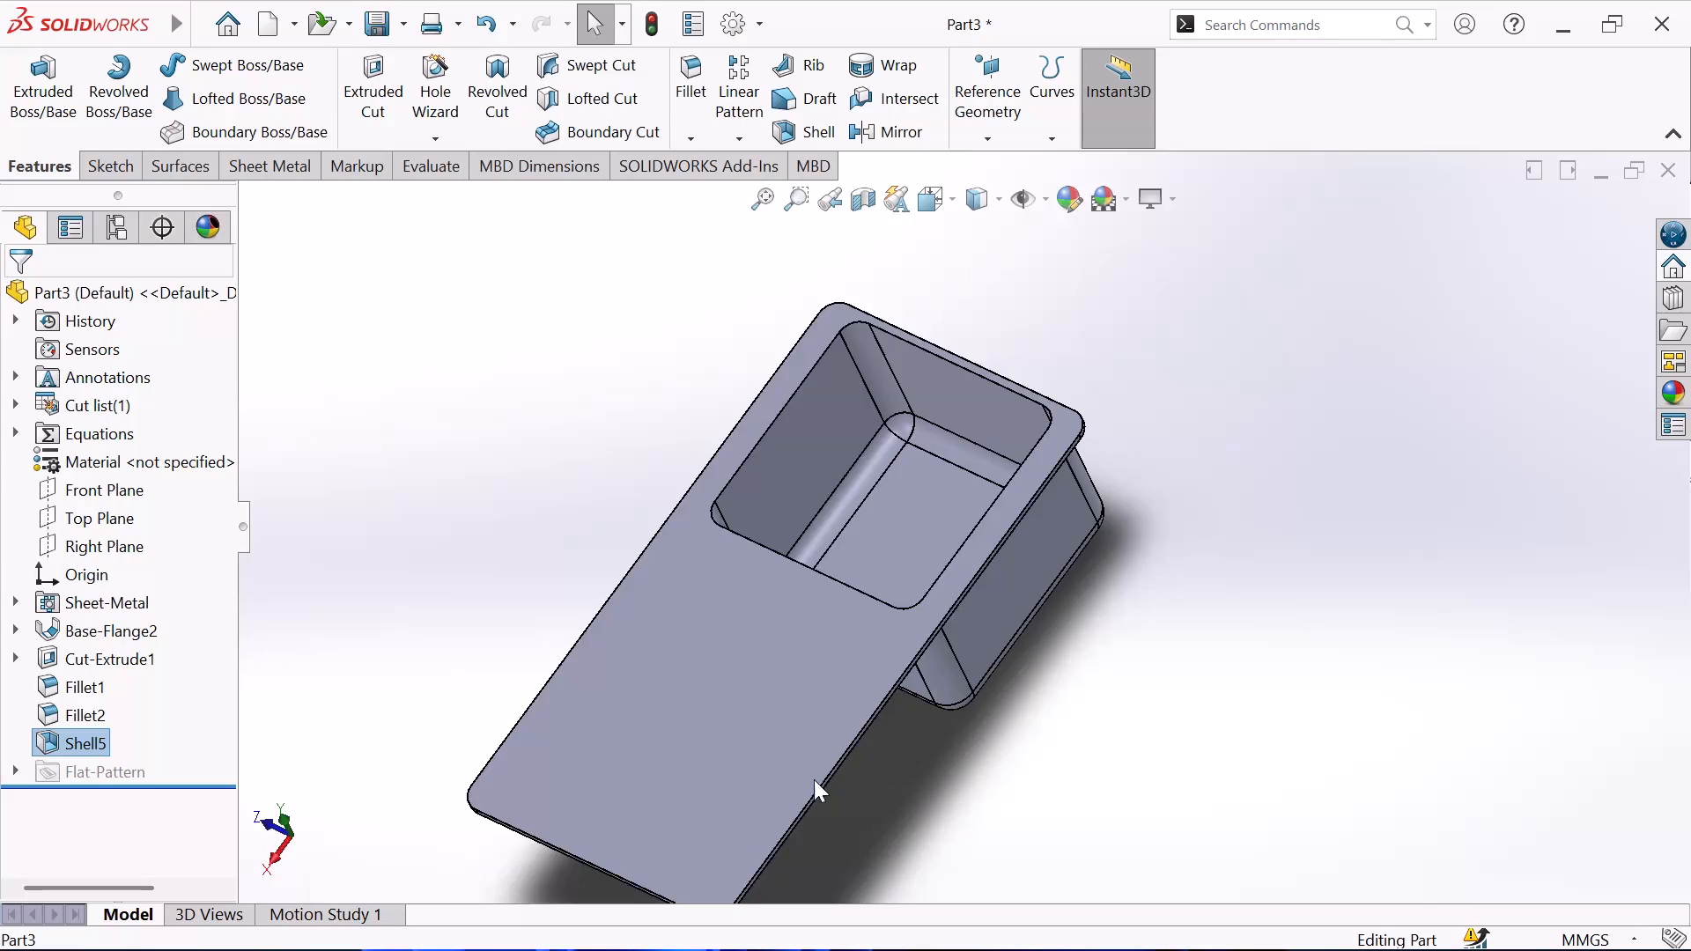
On the part's top face, sketch a straight slot beside the pocket, parallel to its side, about 73 mm between centres and 14 mm wide.
click(733, 777)
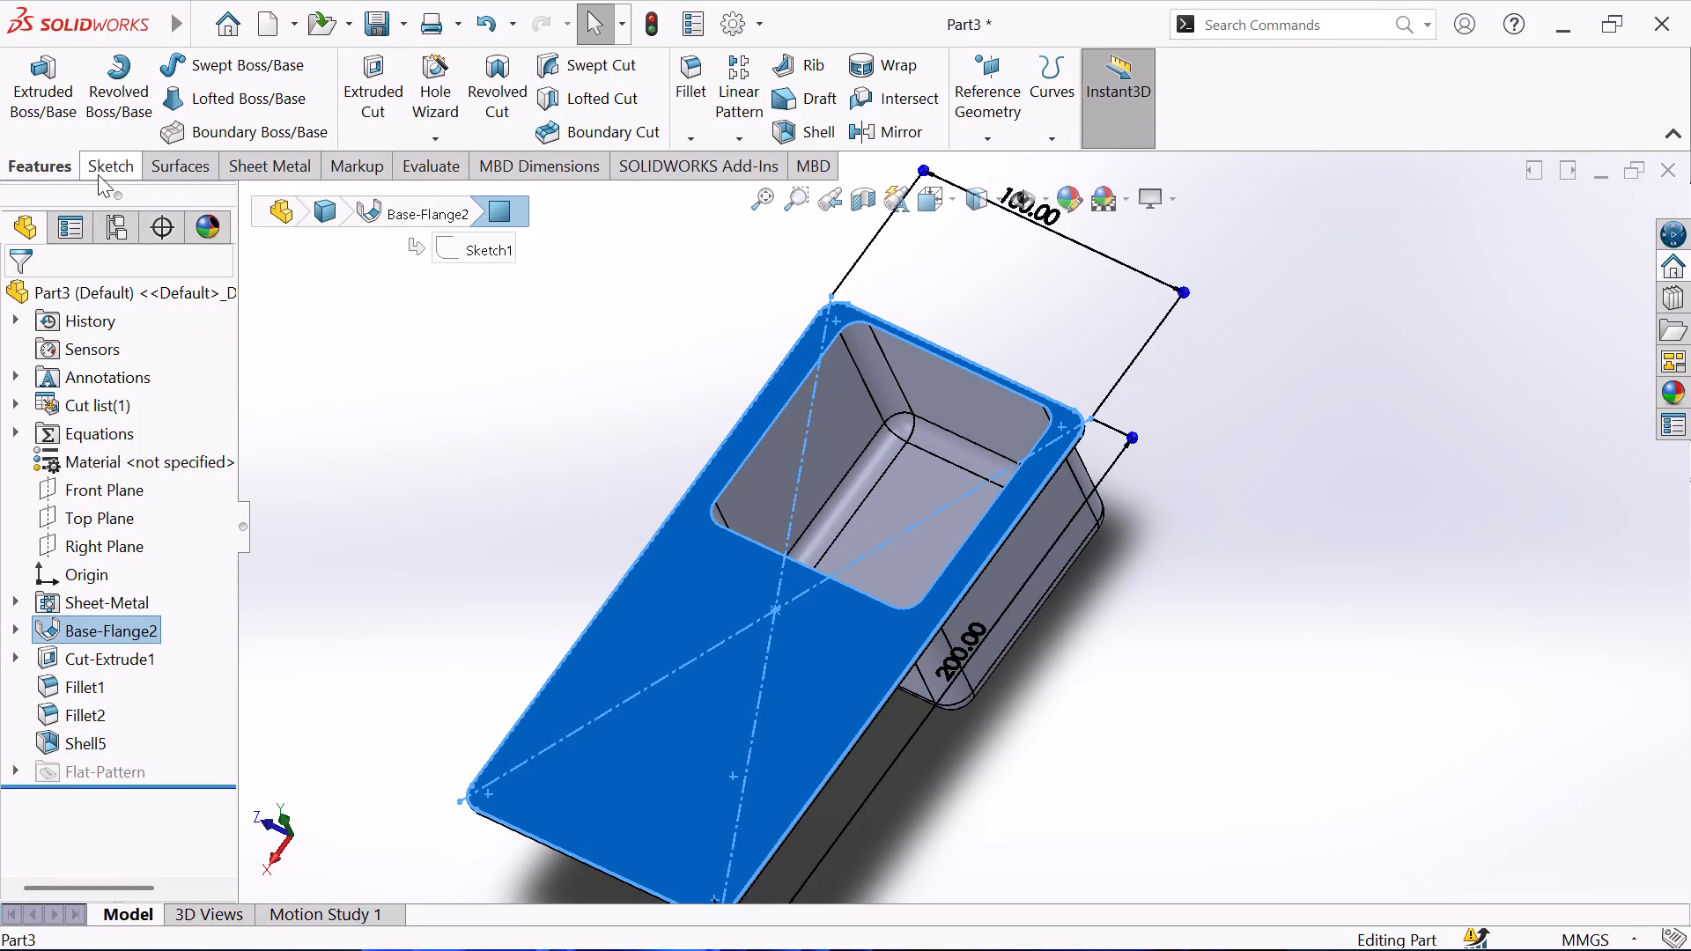
click(104, 166)
click(20, 67)
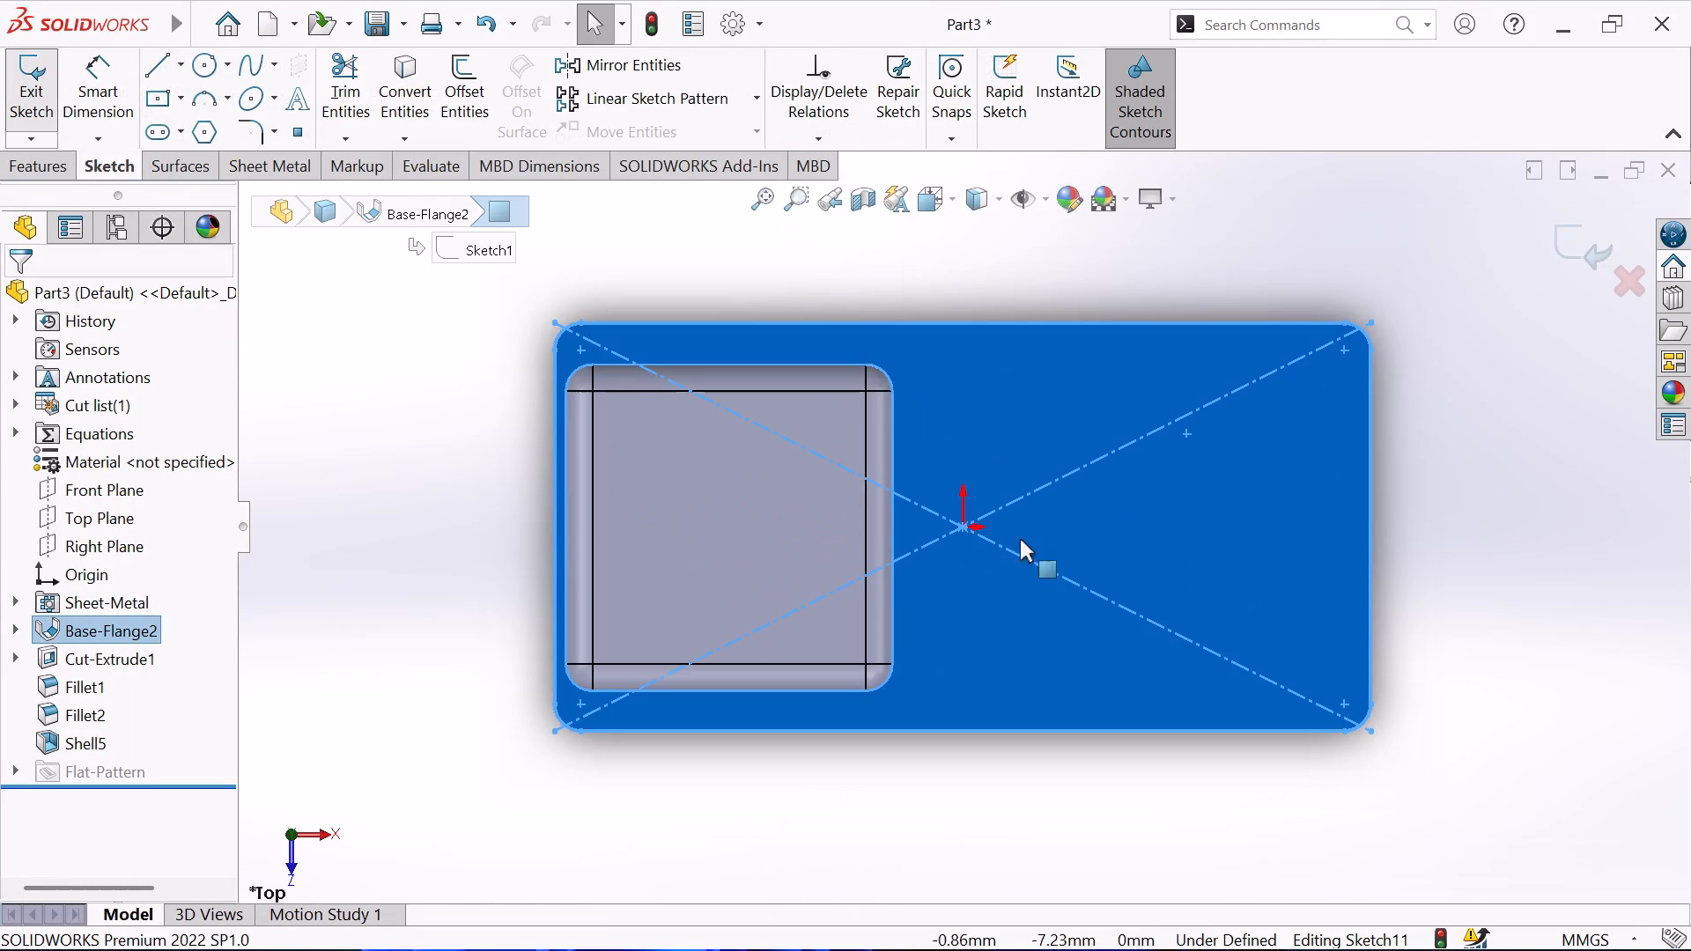
key(Escape)
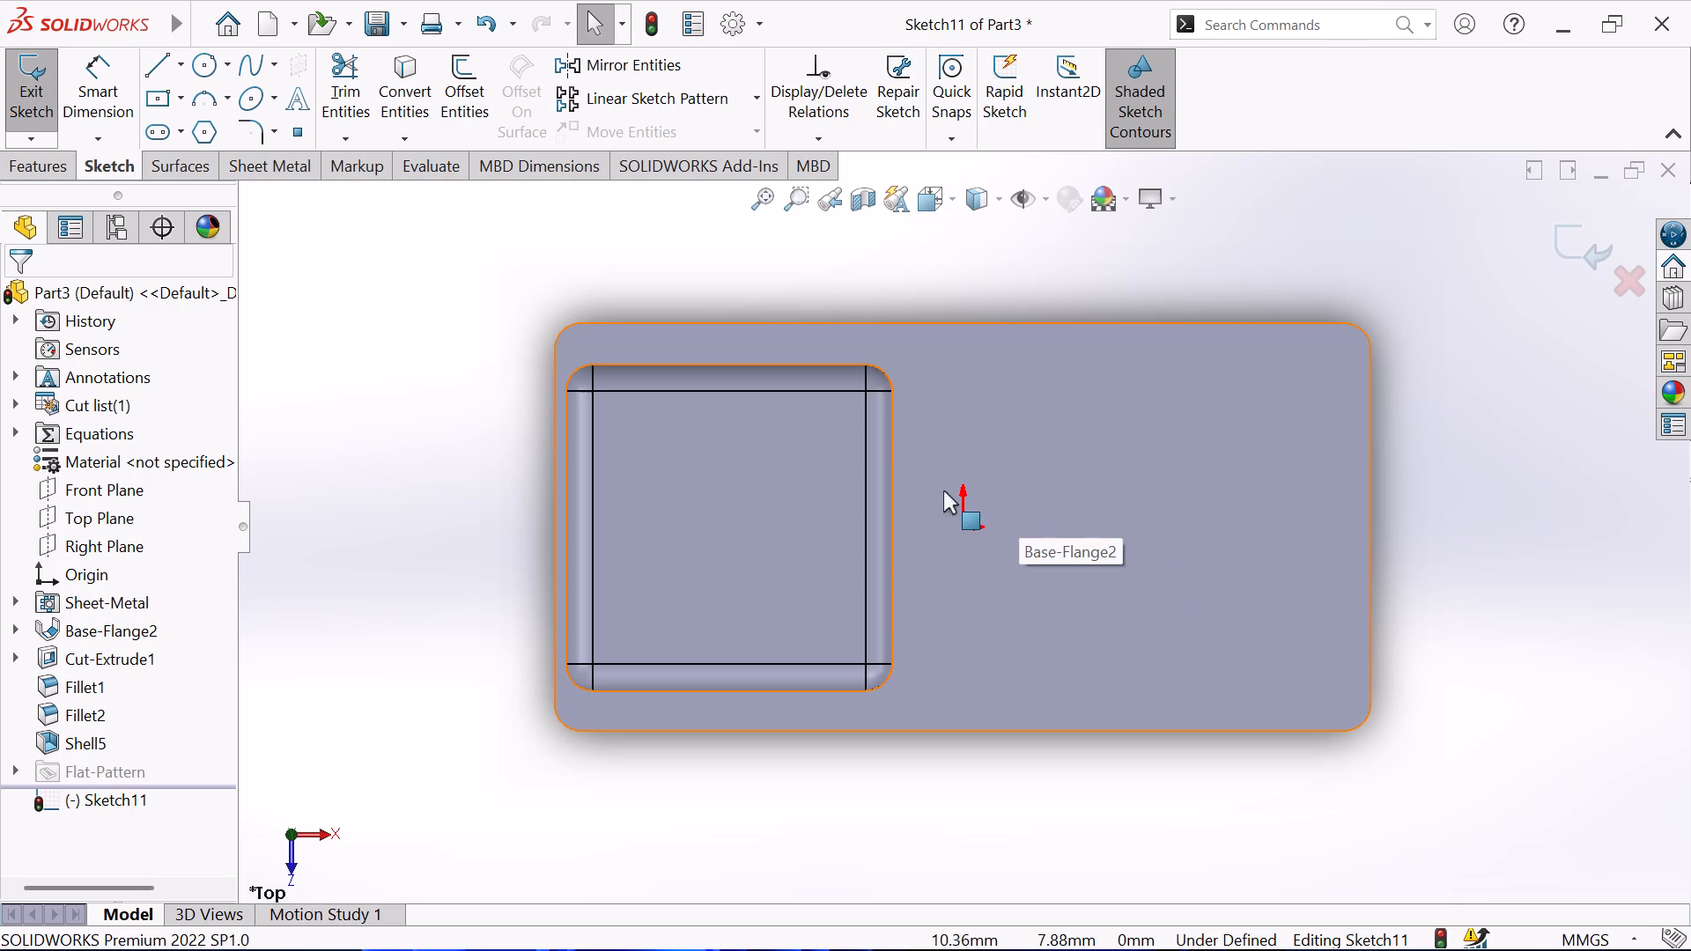
click(153, 133)
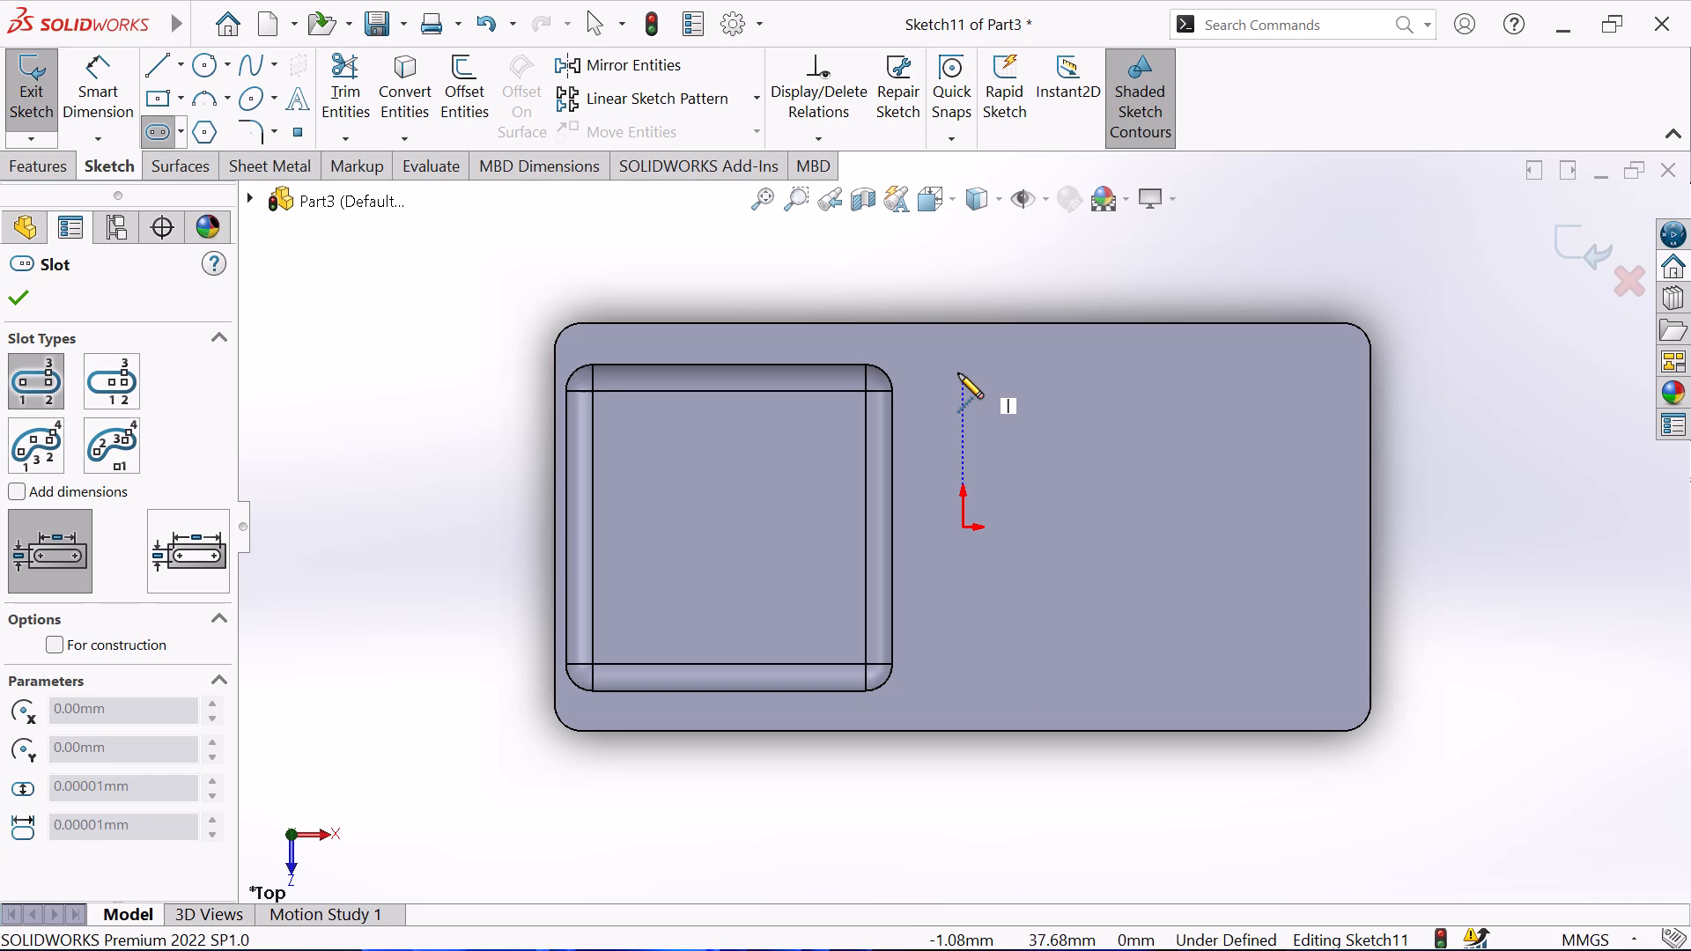
click(1007, 379)
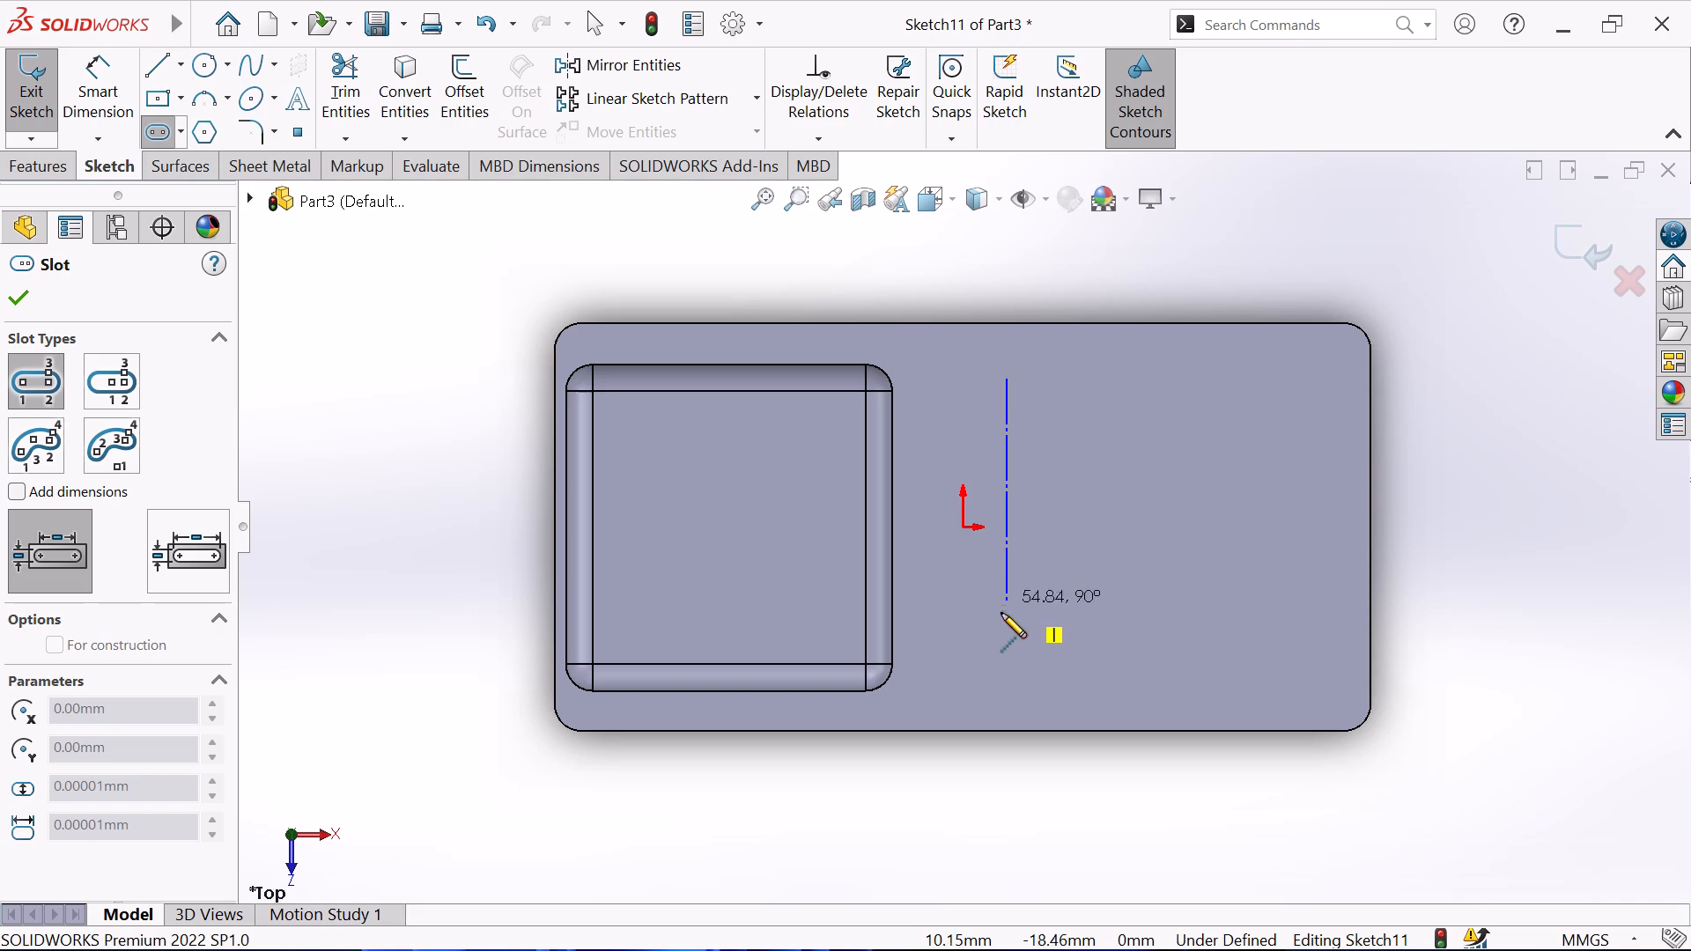
click(1003, 677)
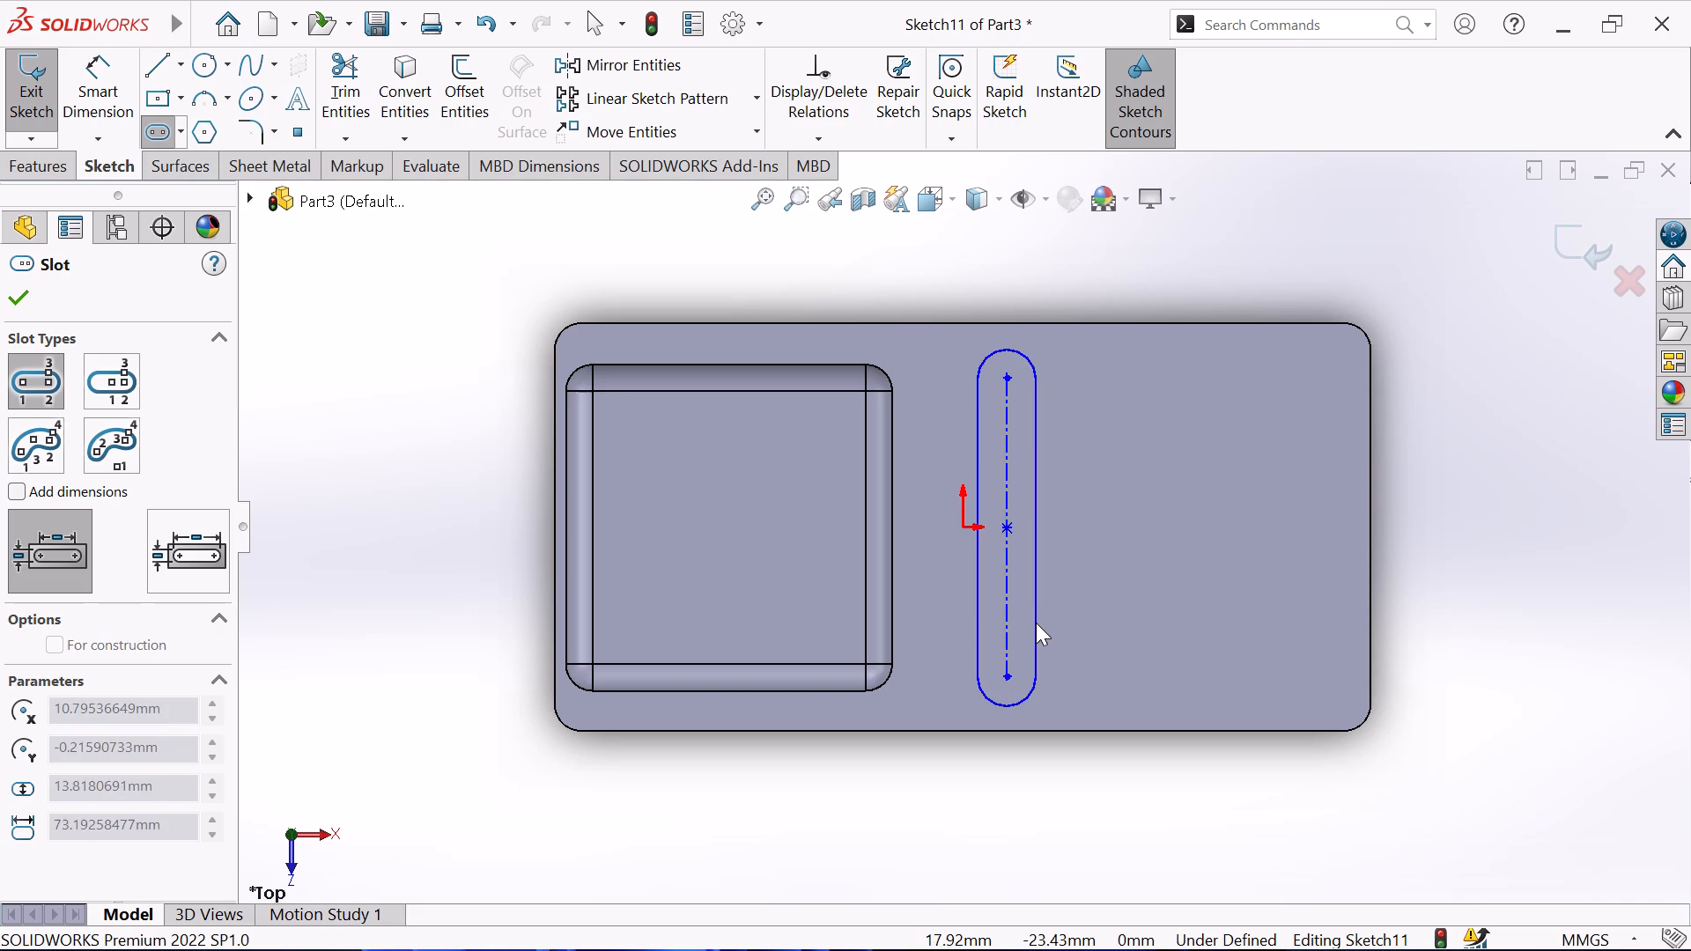
click(1036, 623)
right_click(1161, 584)
click(1221, 598)
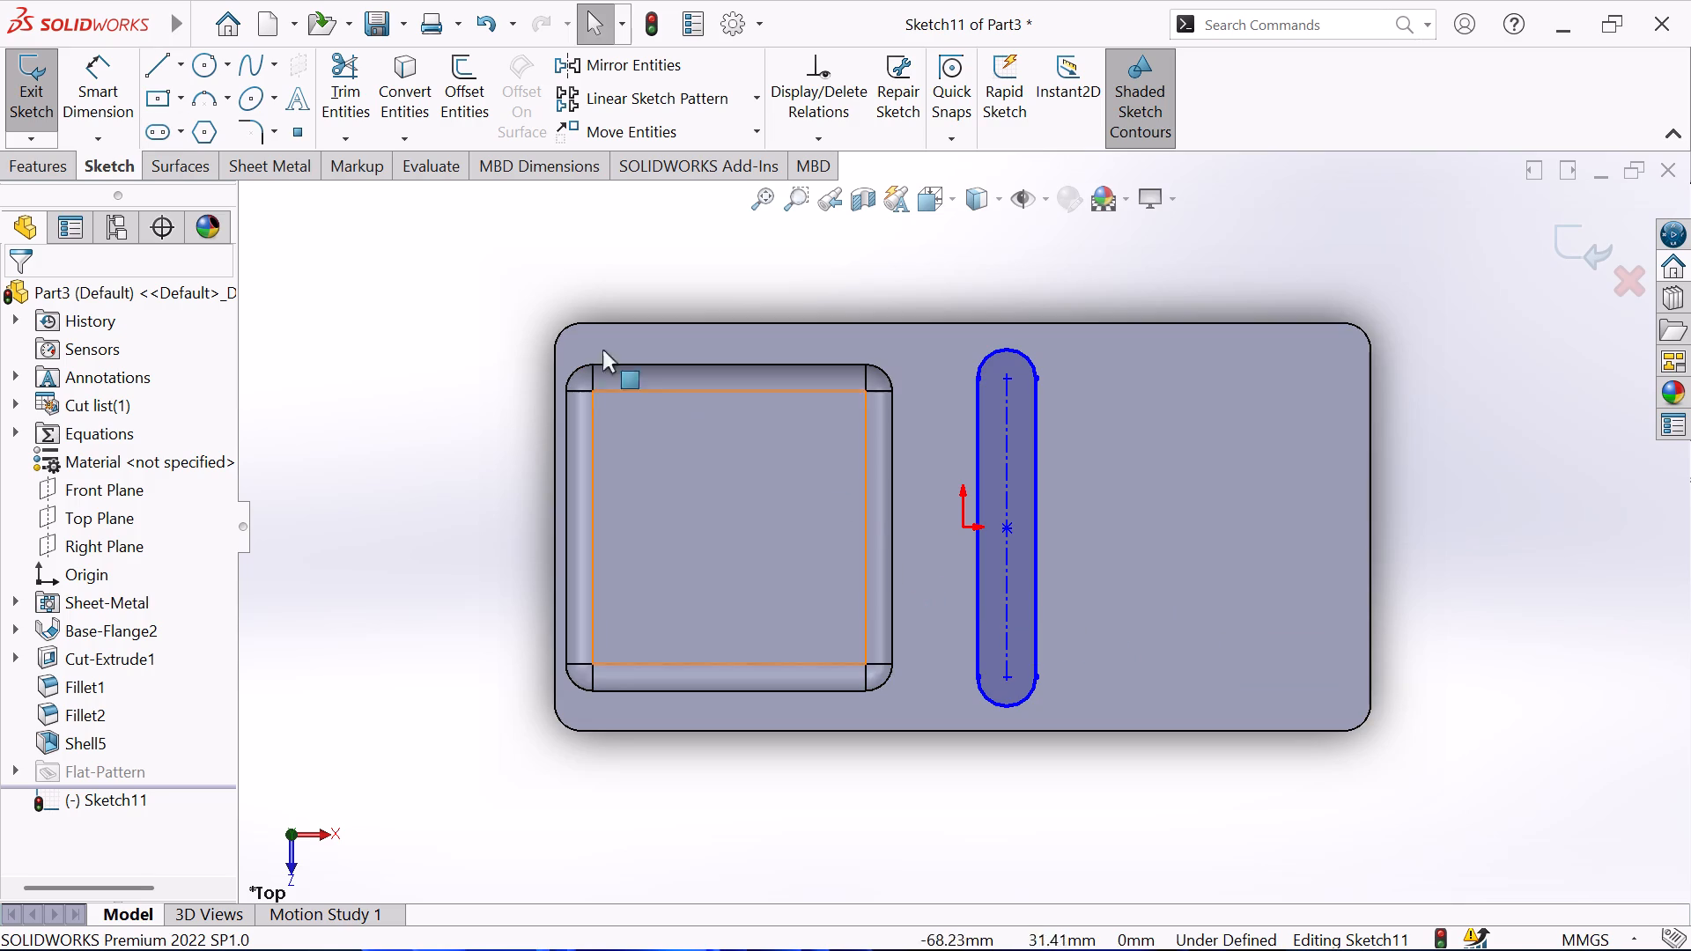
Dimension the distance from the pocket's edge to the slot's nearest straight side as 8.83 mm.
click(80, 59)
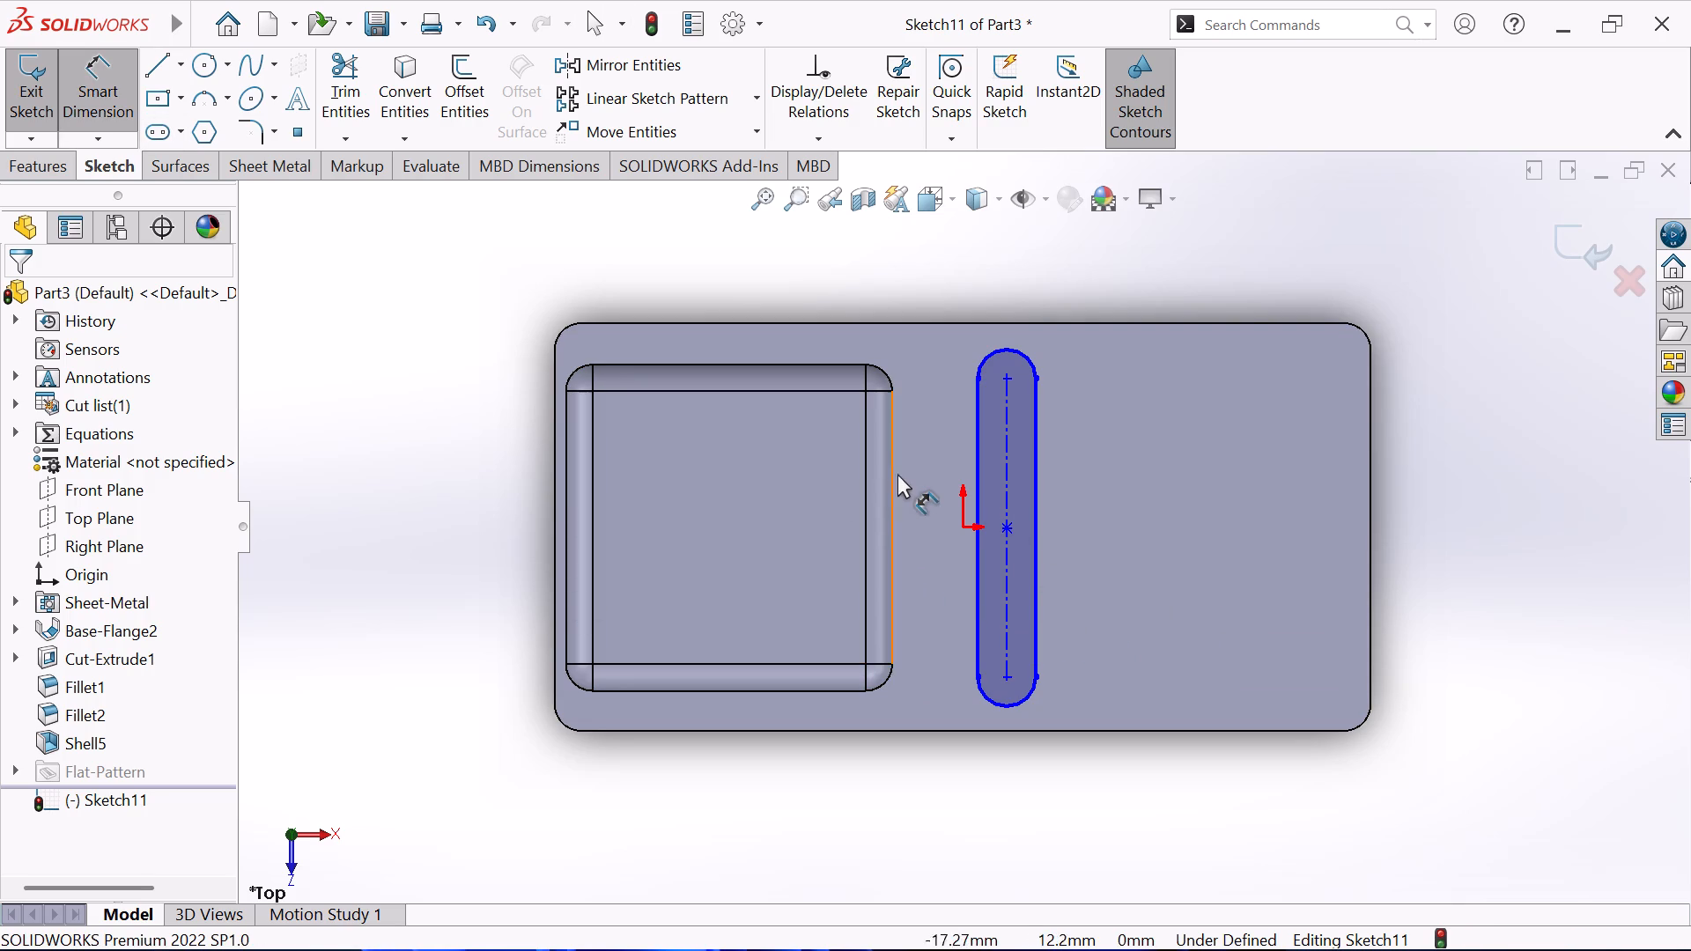
click(895, 474)
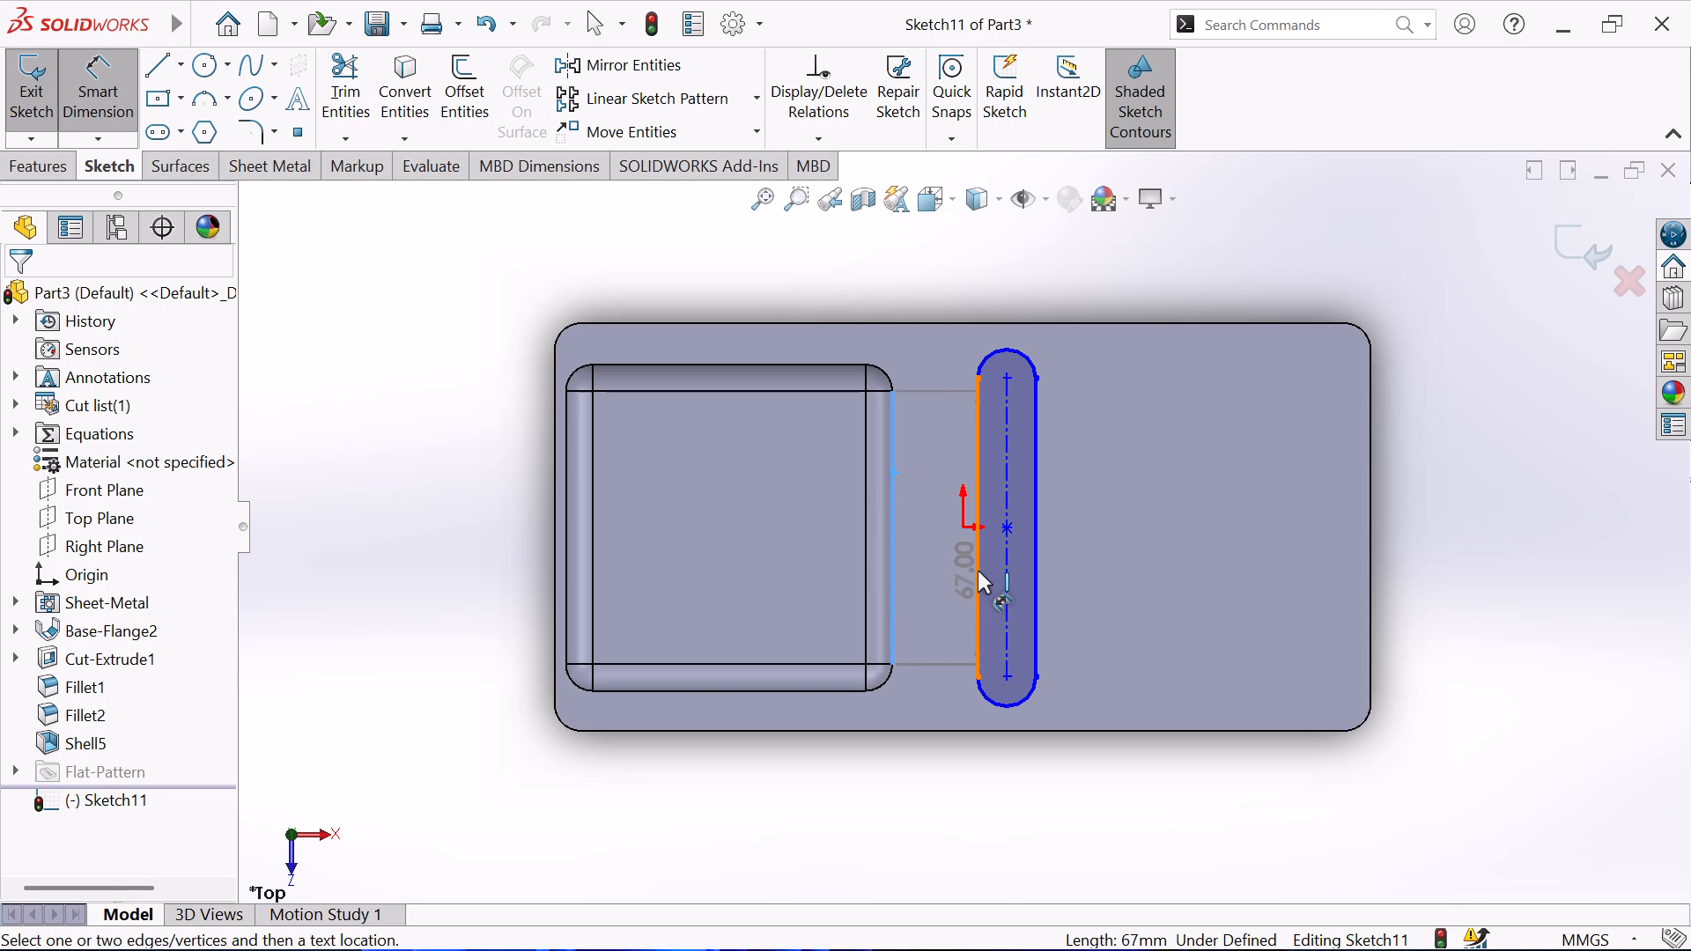
click(978, 571)
click(926, 765)
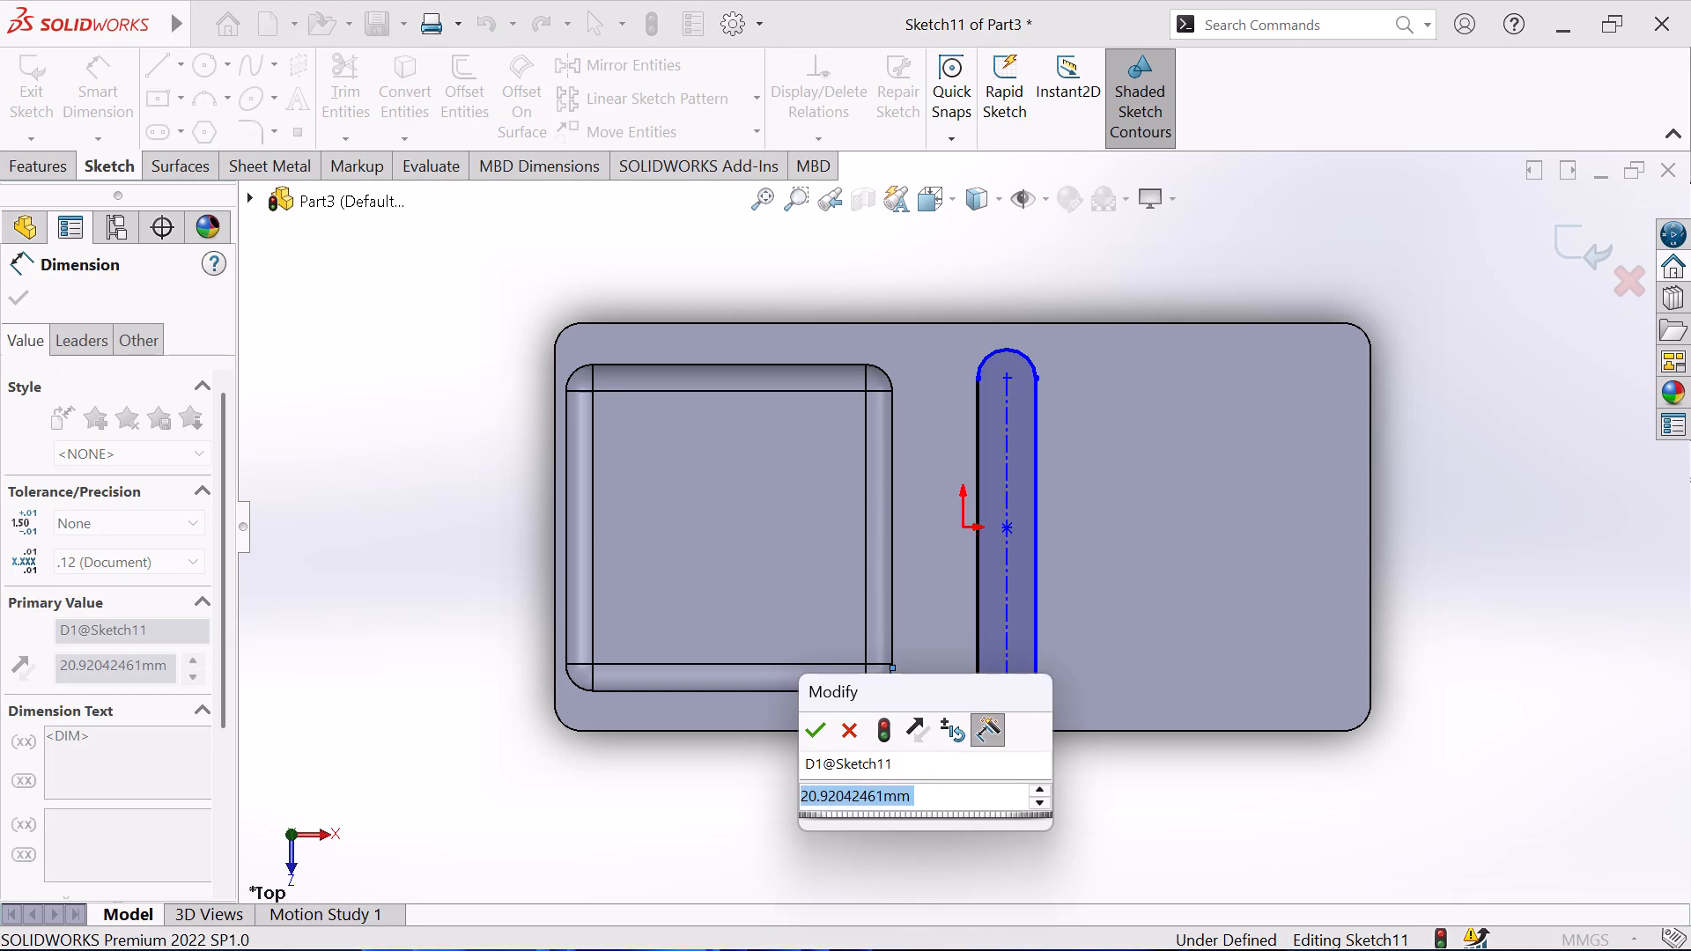
key(8)
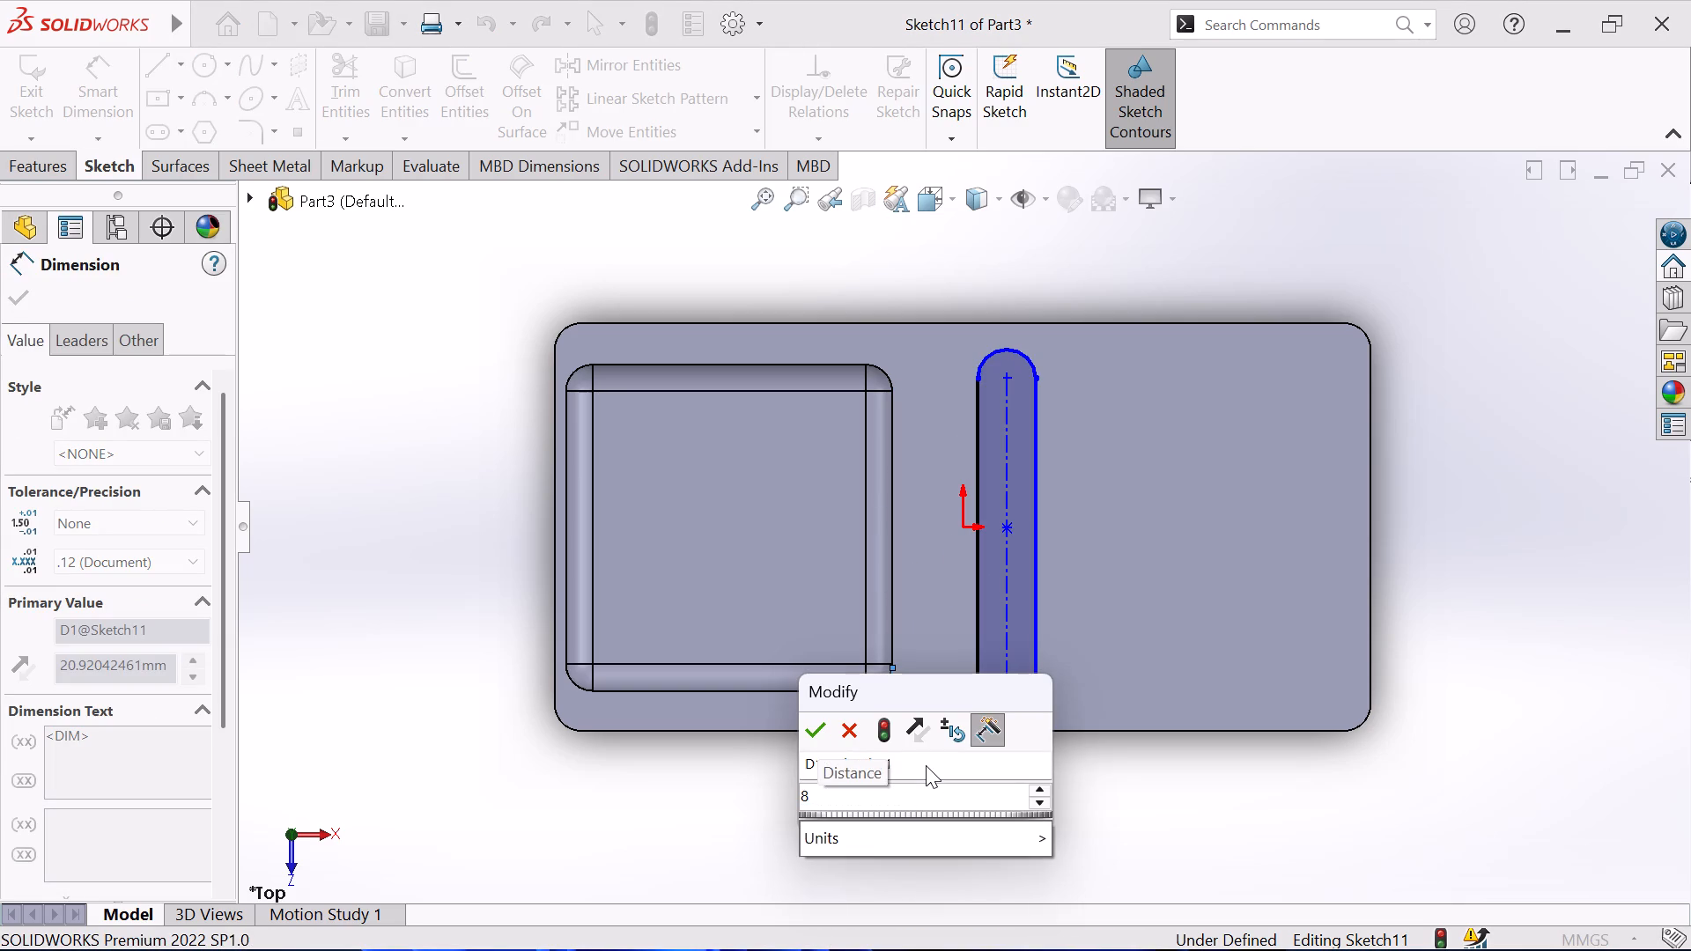
key(period)
key(8)
key(3)
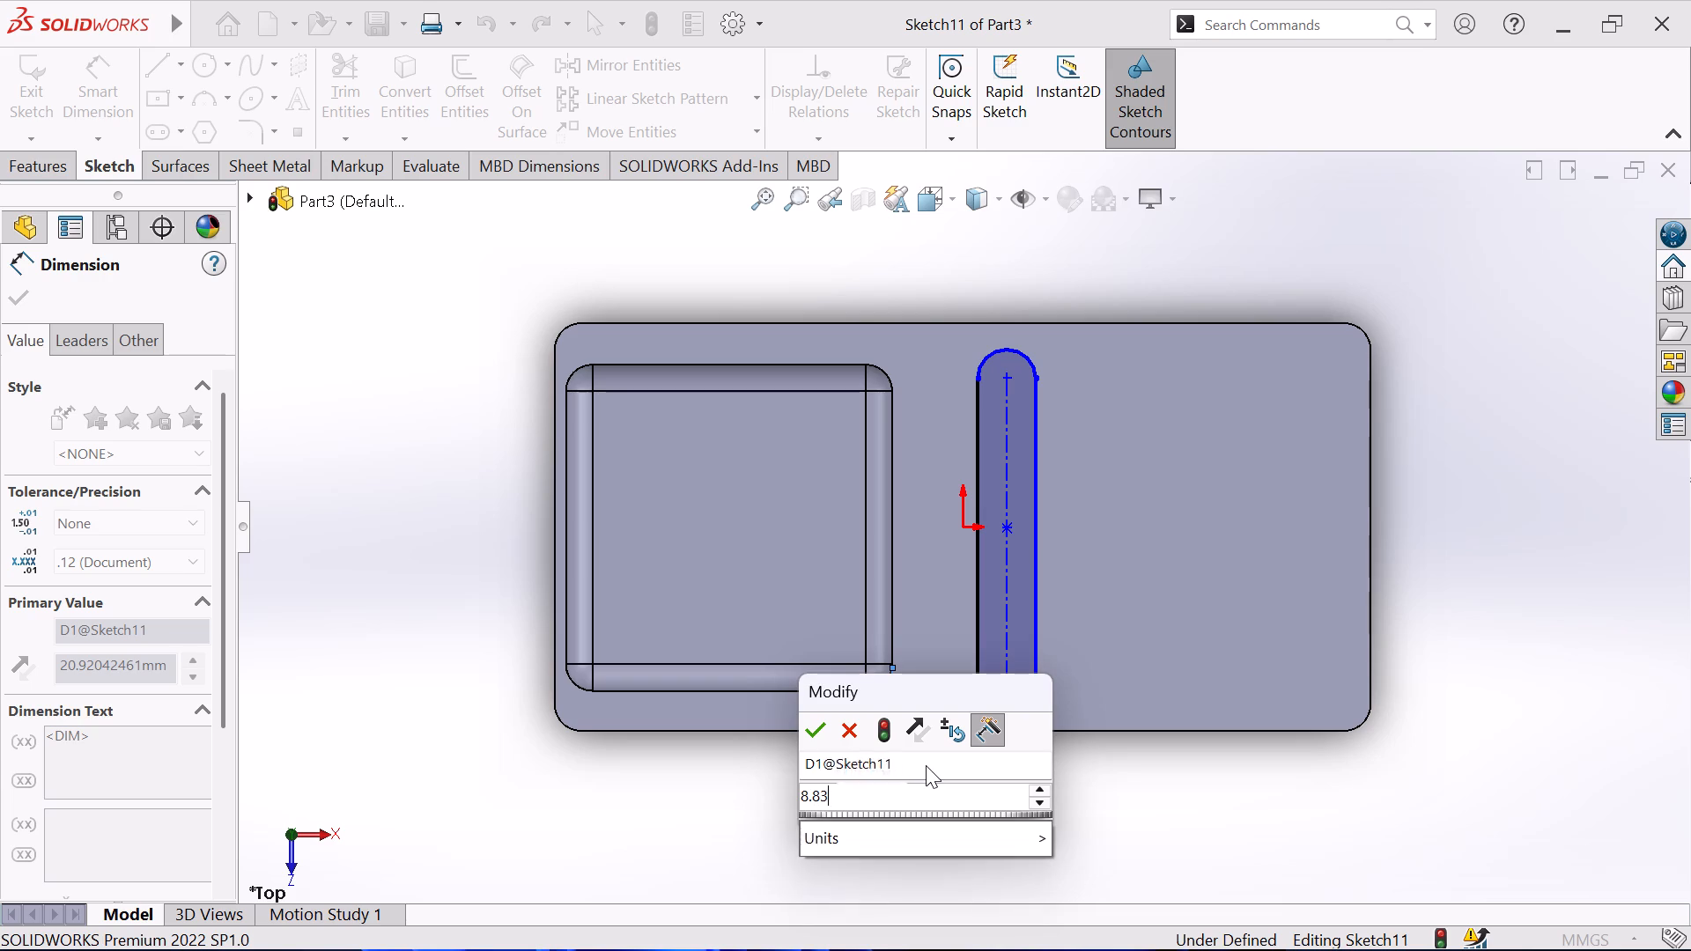
key(Return)
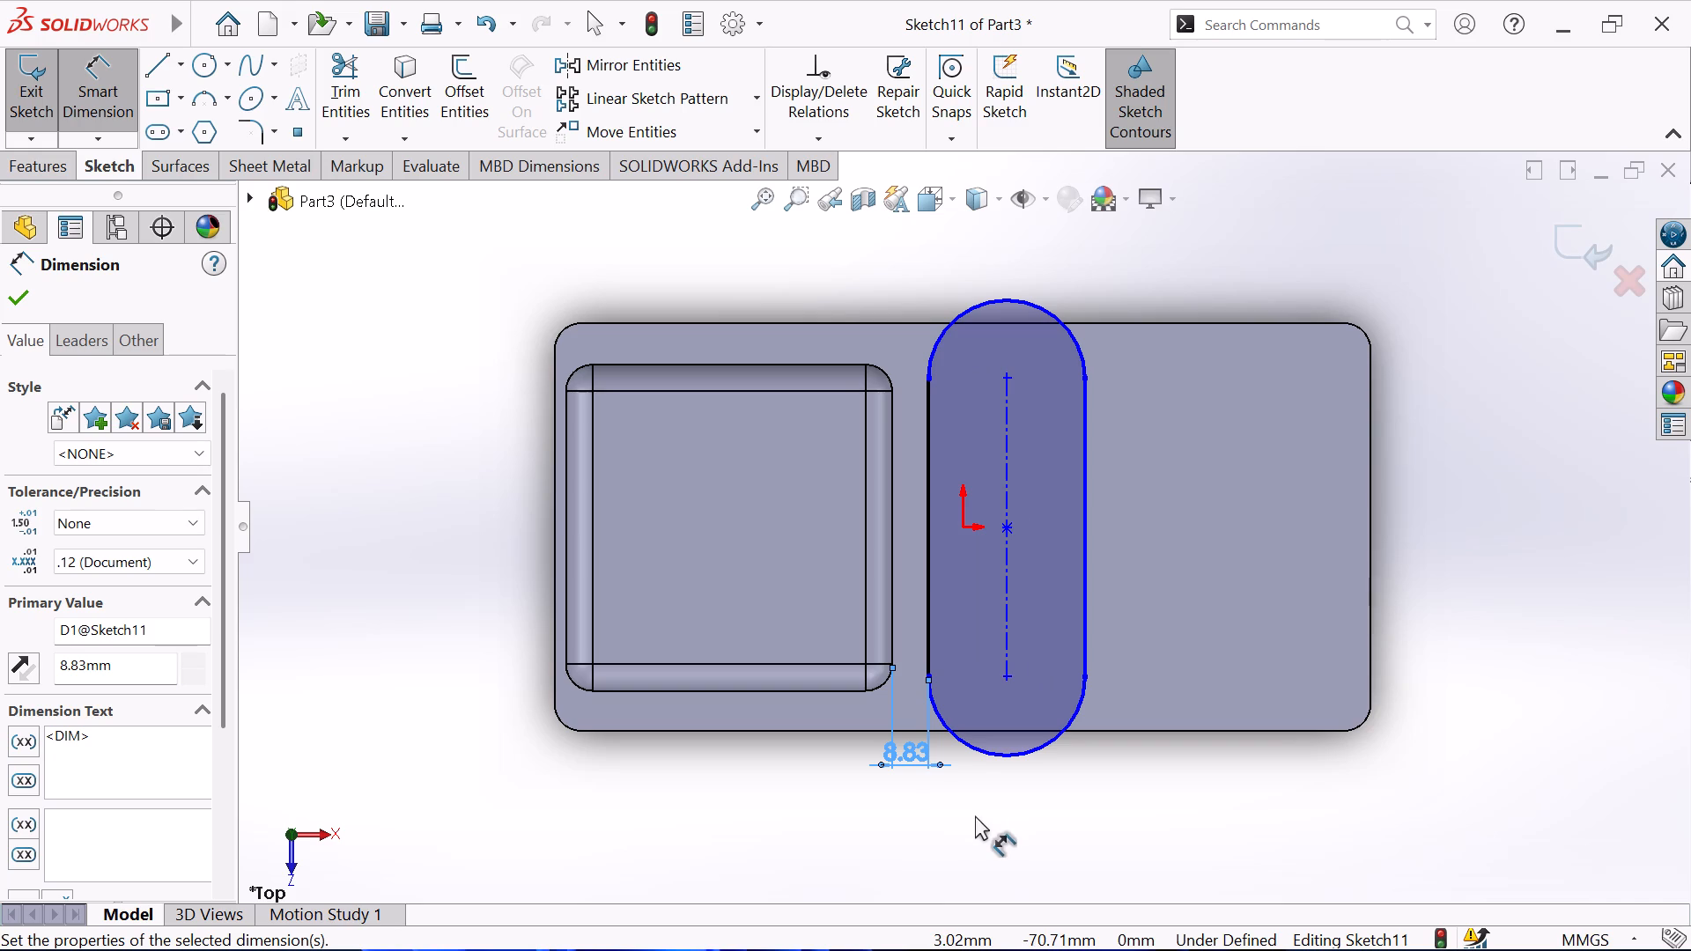
Dimension the radius of the slot's rounded end as 6.50 mm.
click(1022, 756)
click(1018, 798)
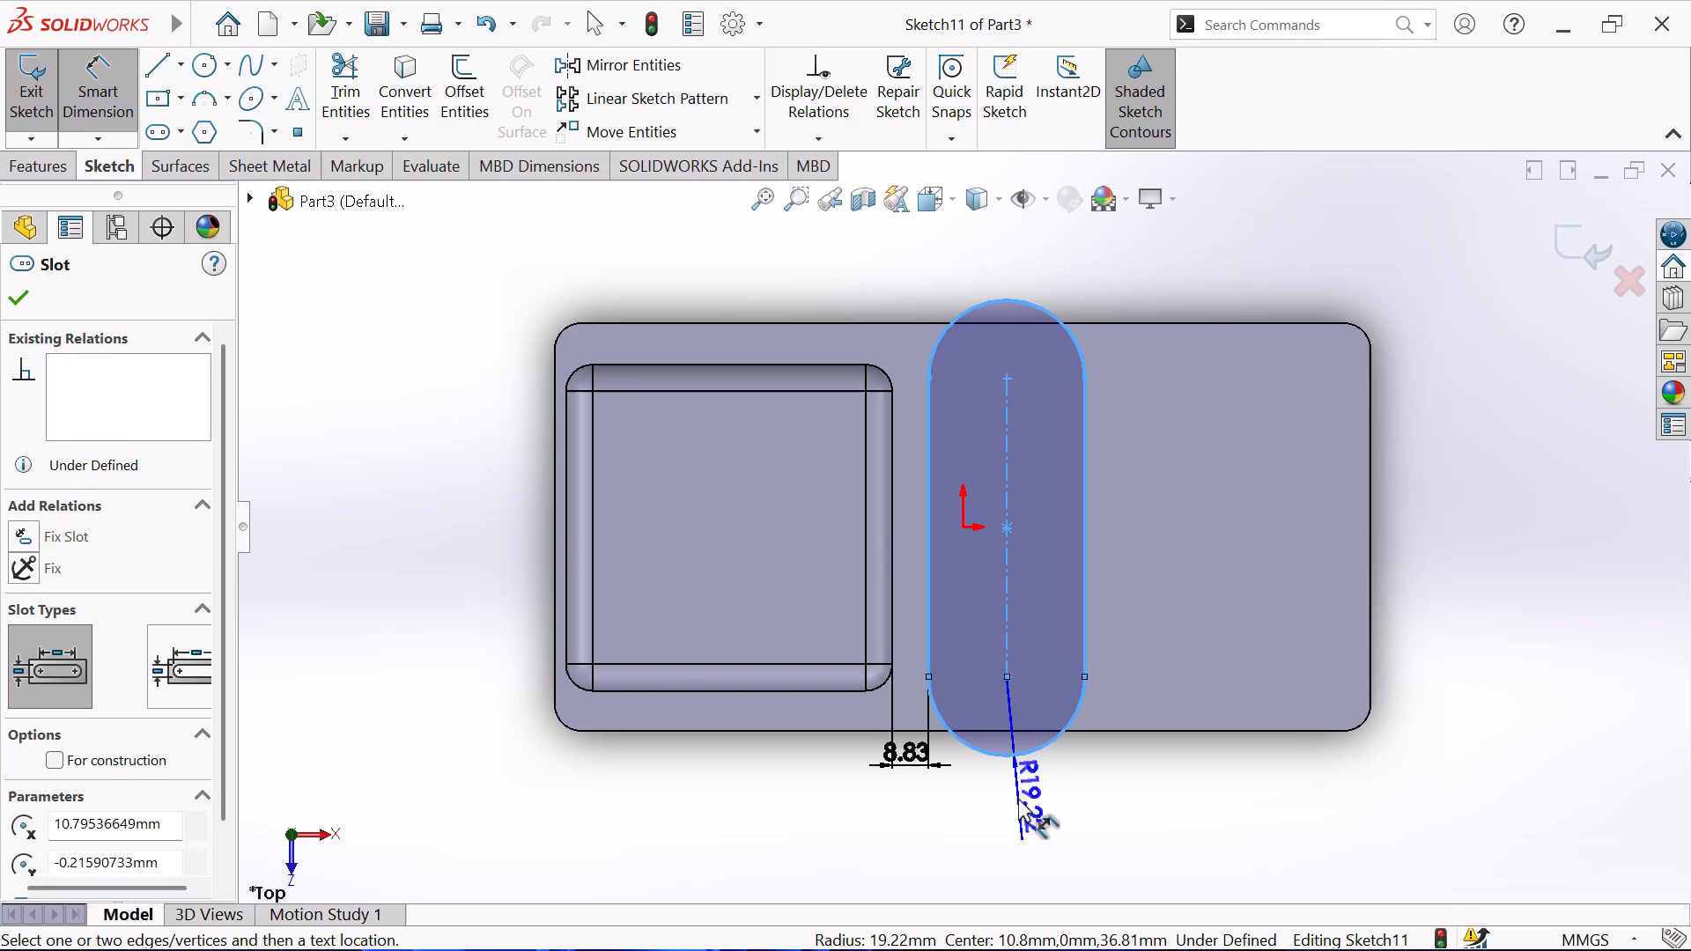
text(6.)
text(50)
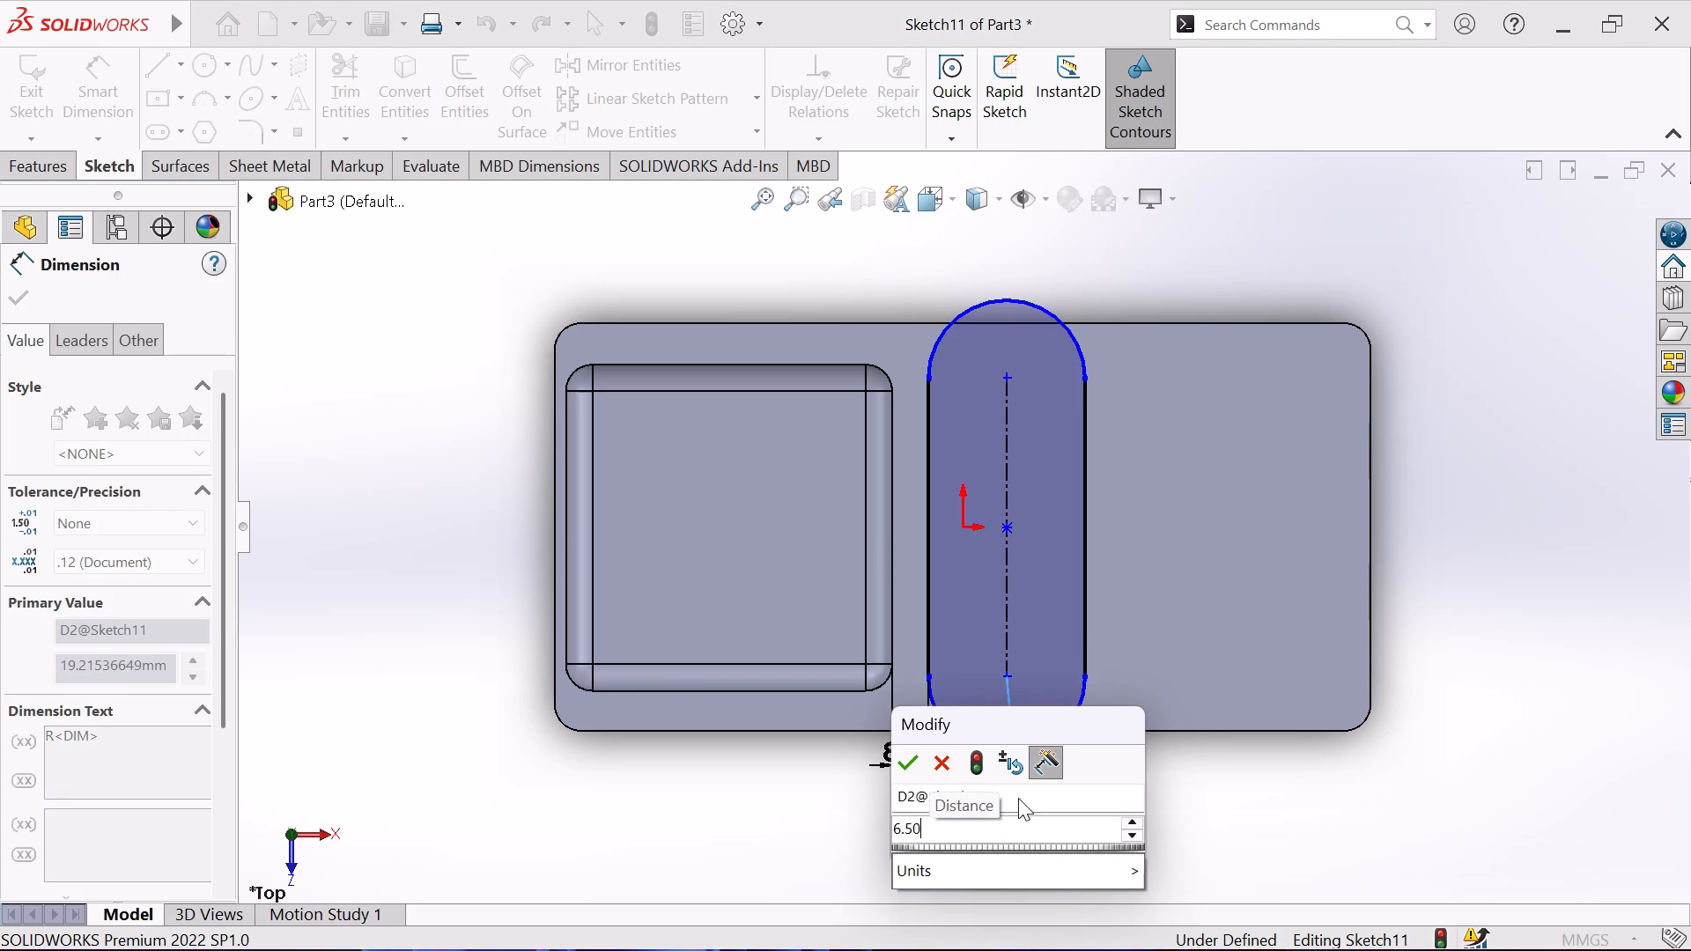
key(Return)
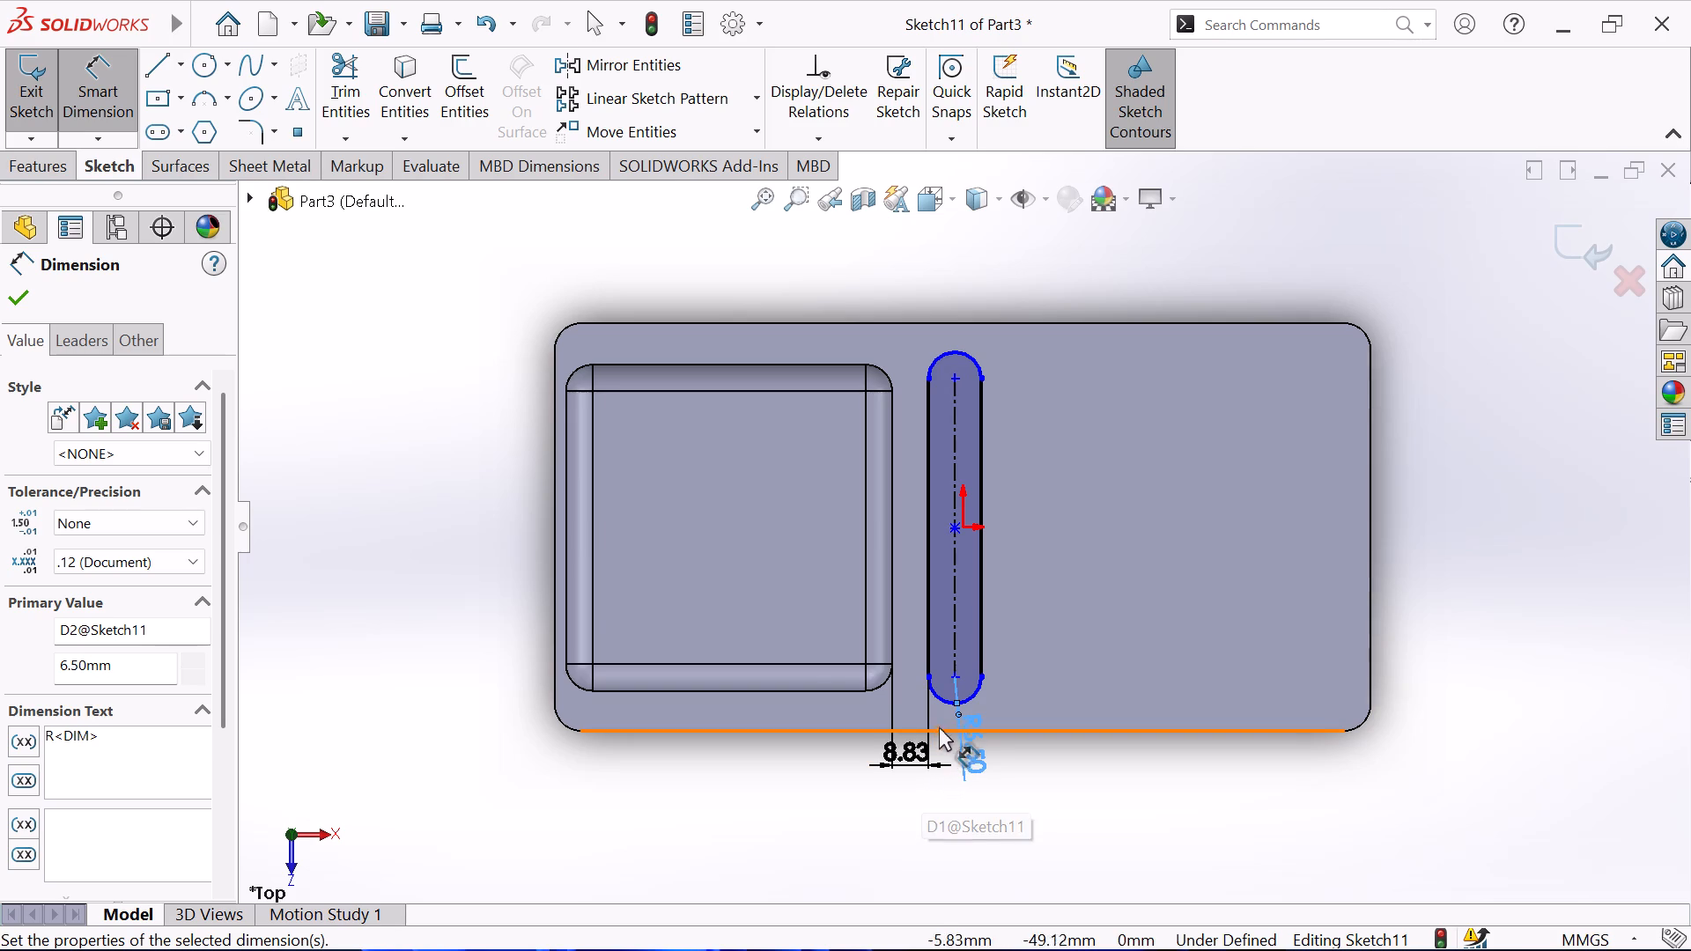
click(23, 291)
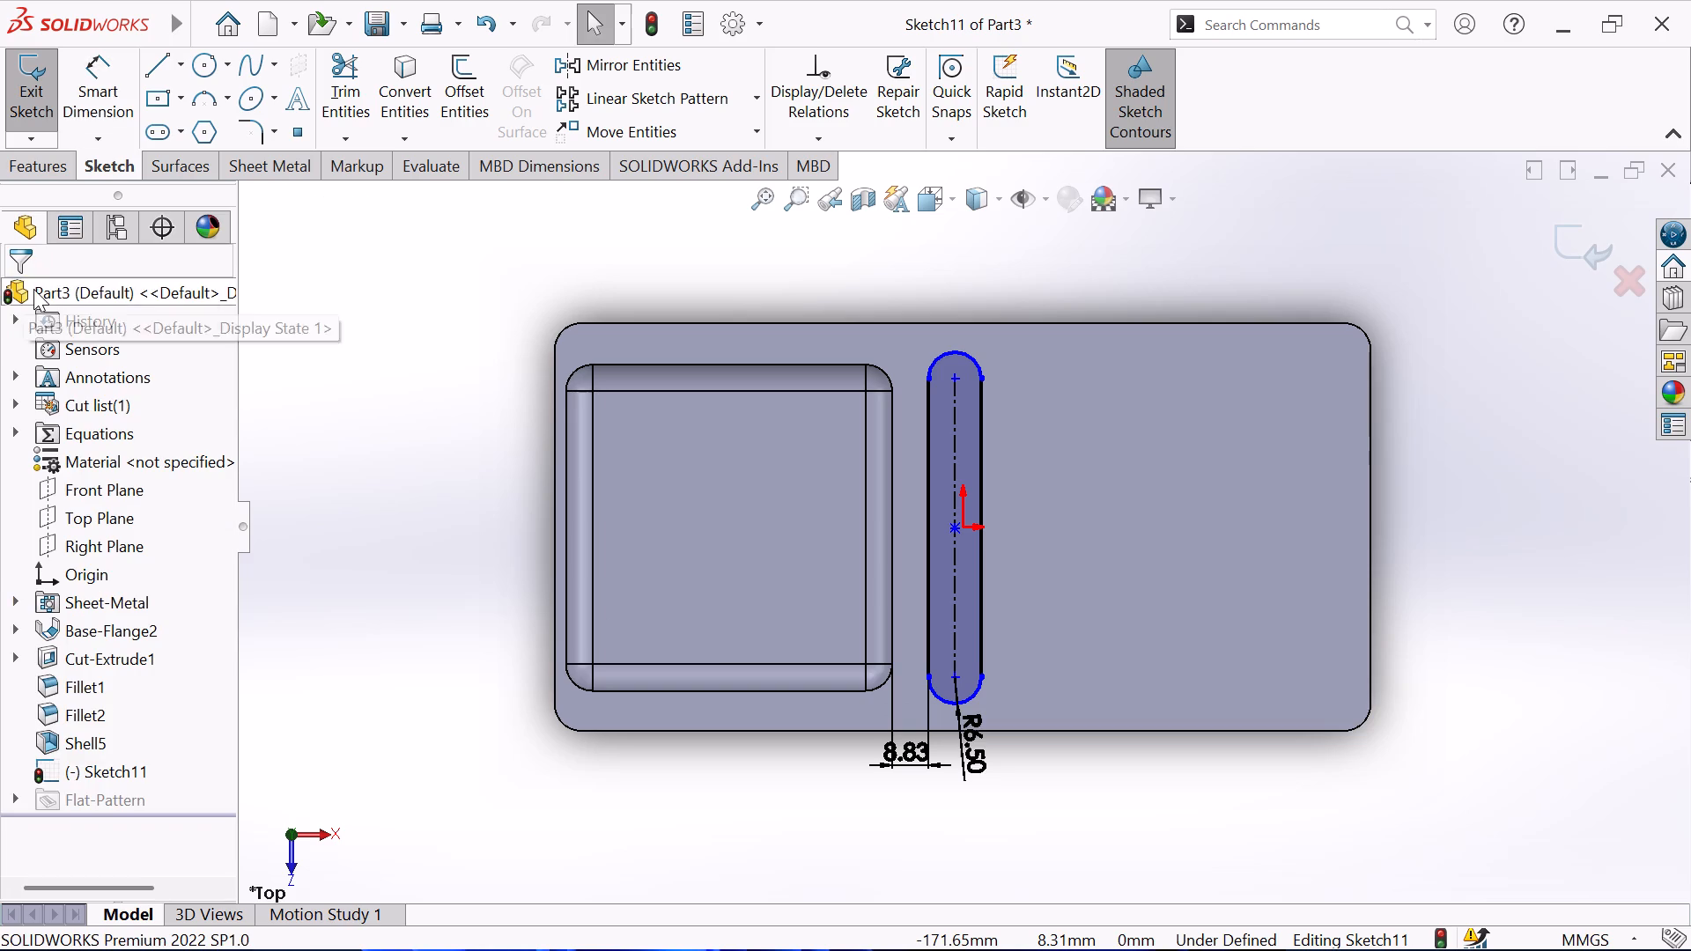
Draw a horizontal centerline about 71 mm long, level with the origin, on the plate area beyond the slot.
click(186, 55)
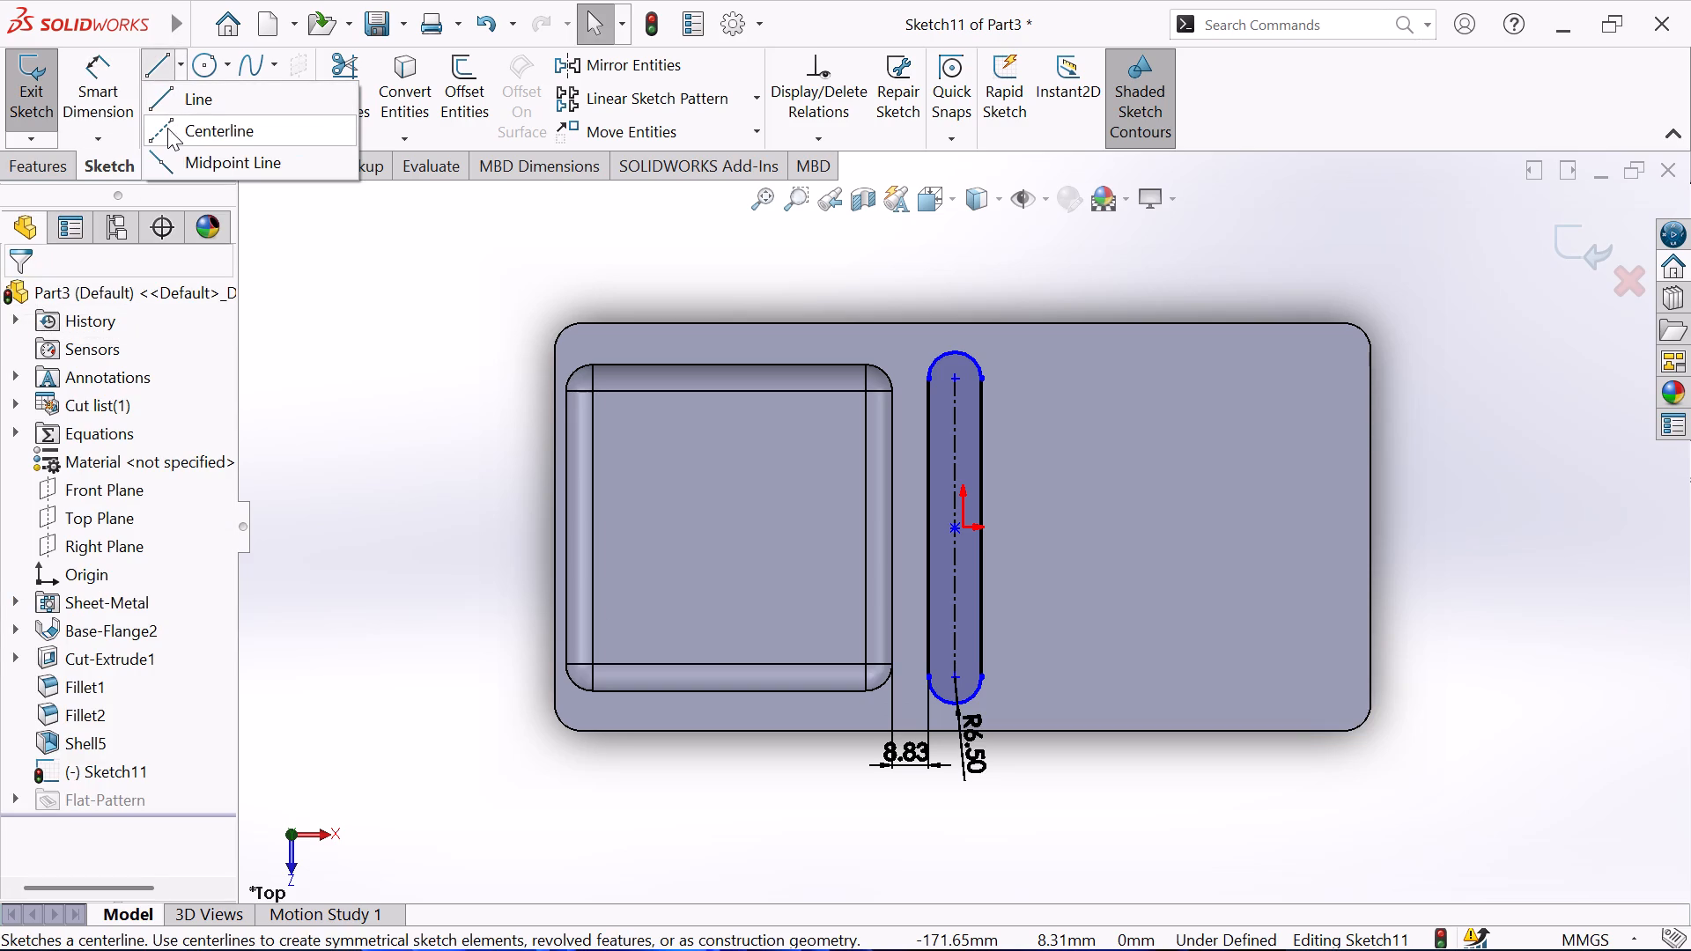
click(167, 128)
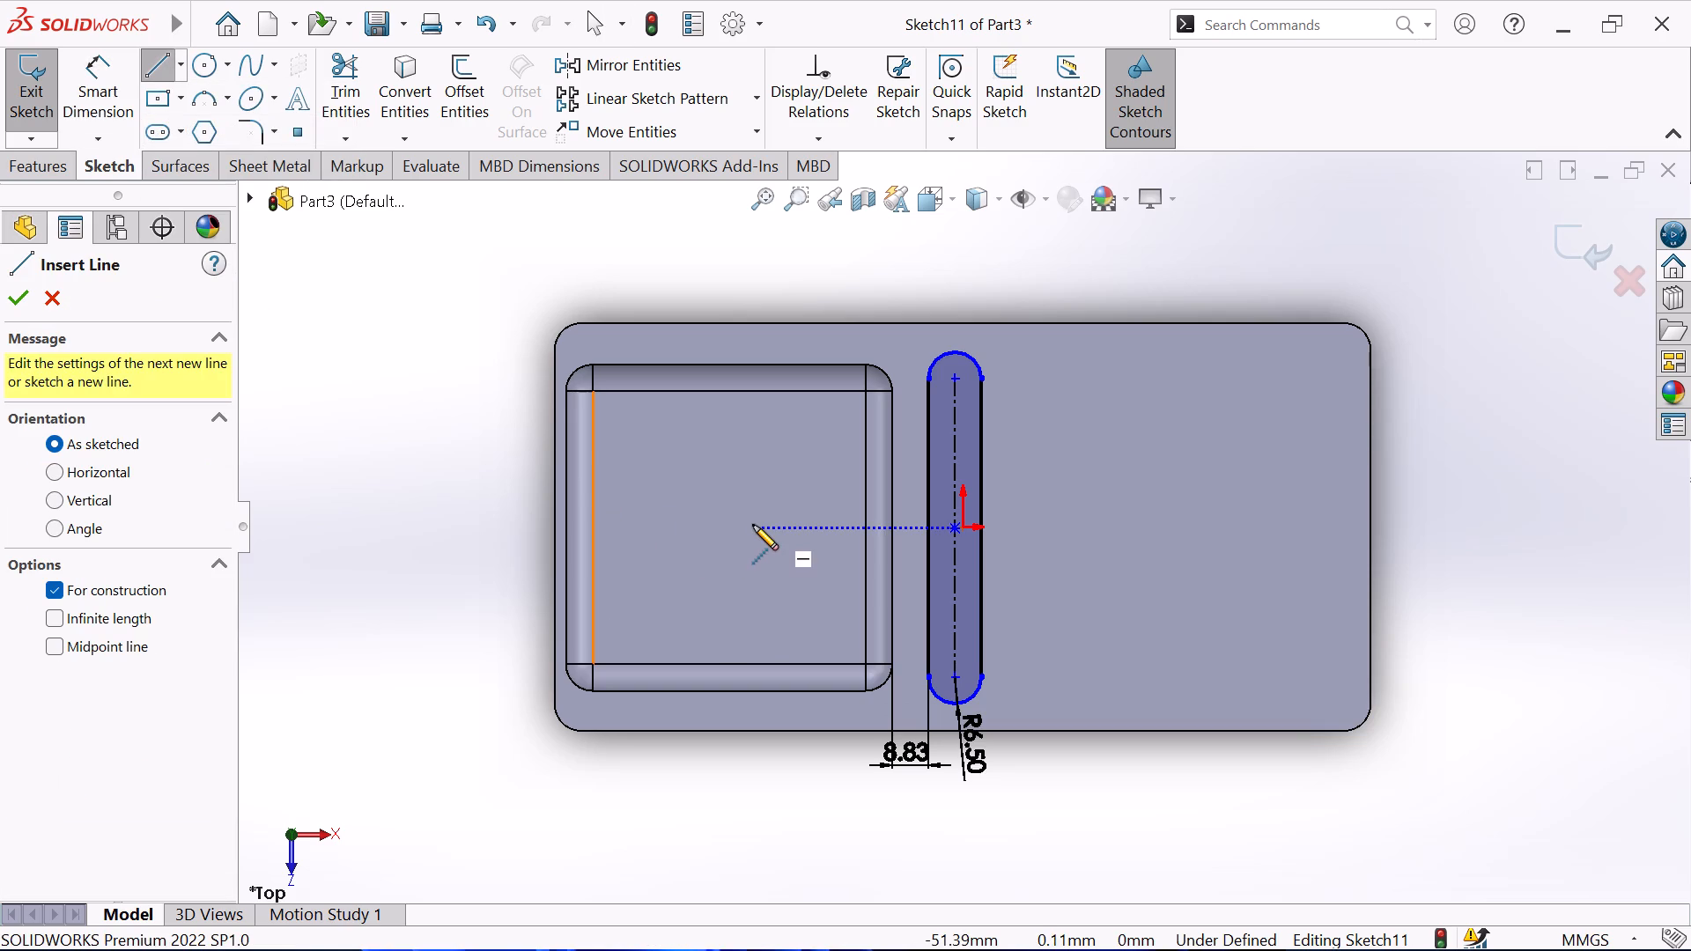
click(1046, 529)
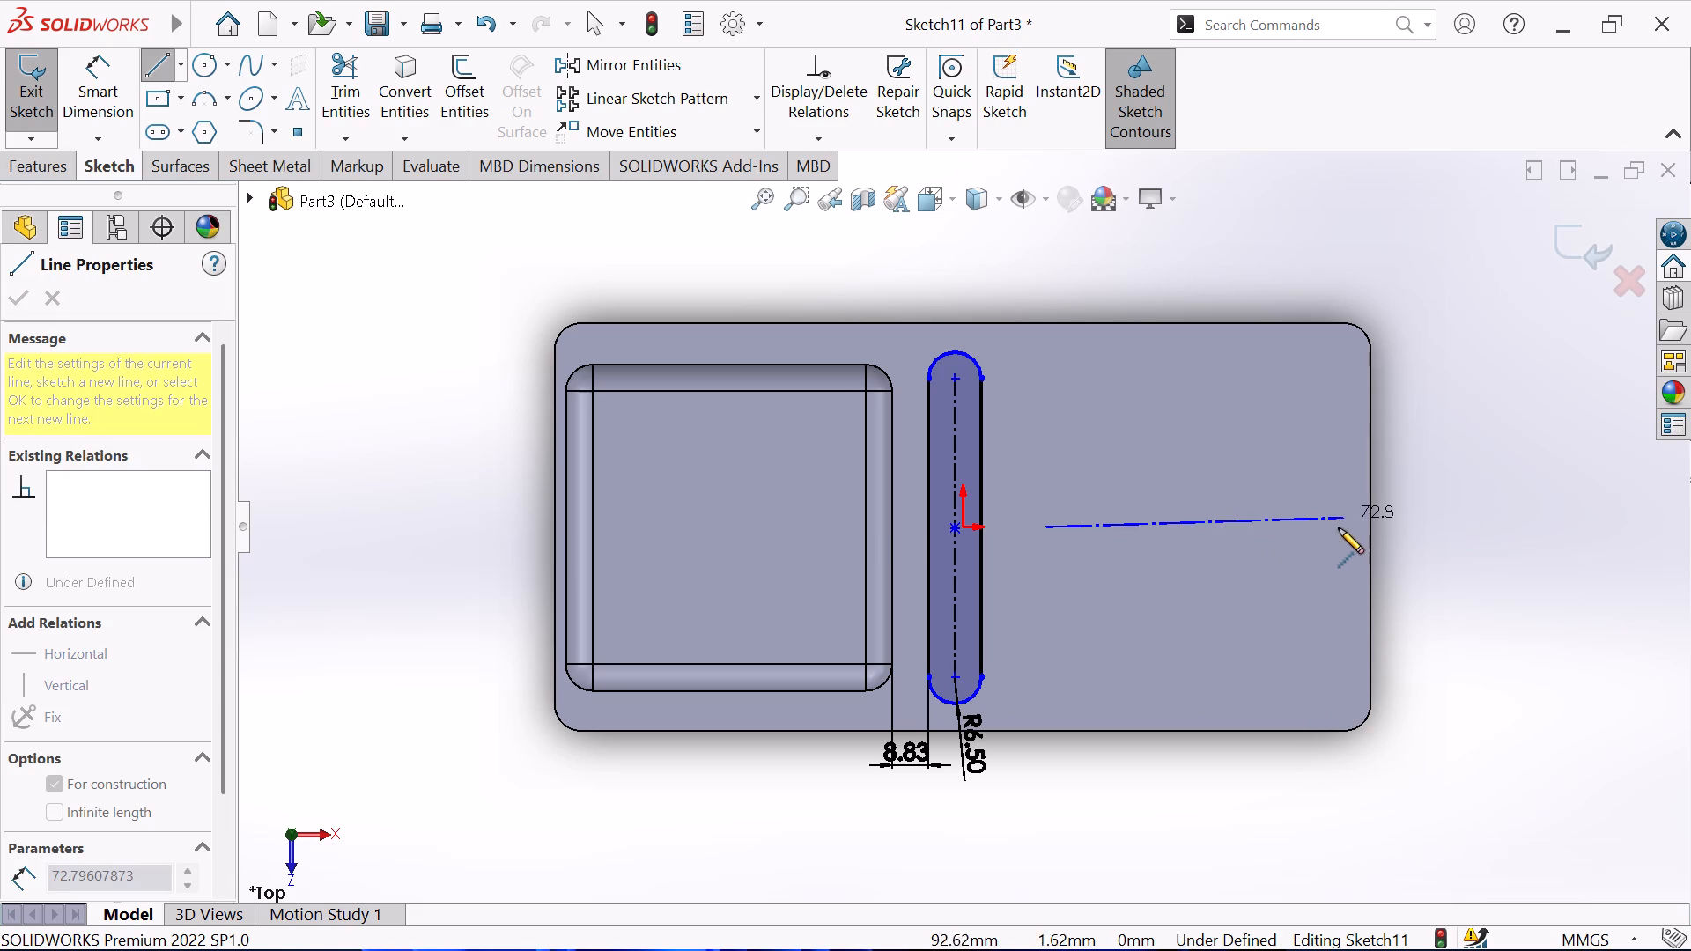
click(1335, 529)
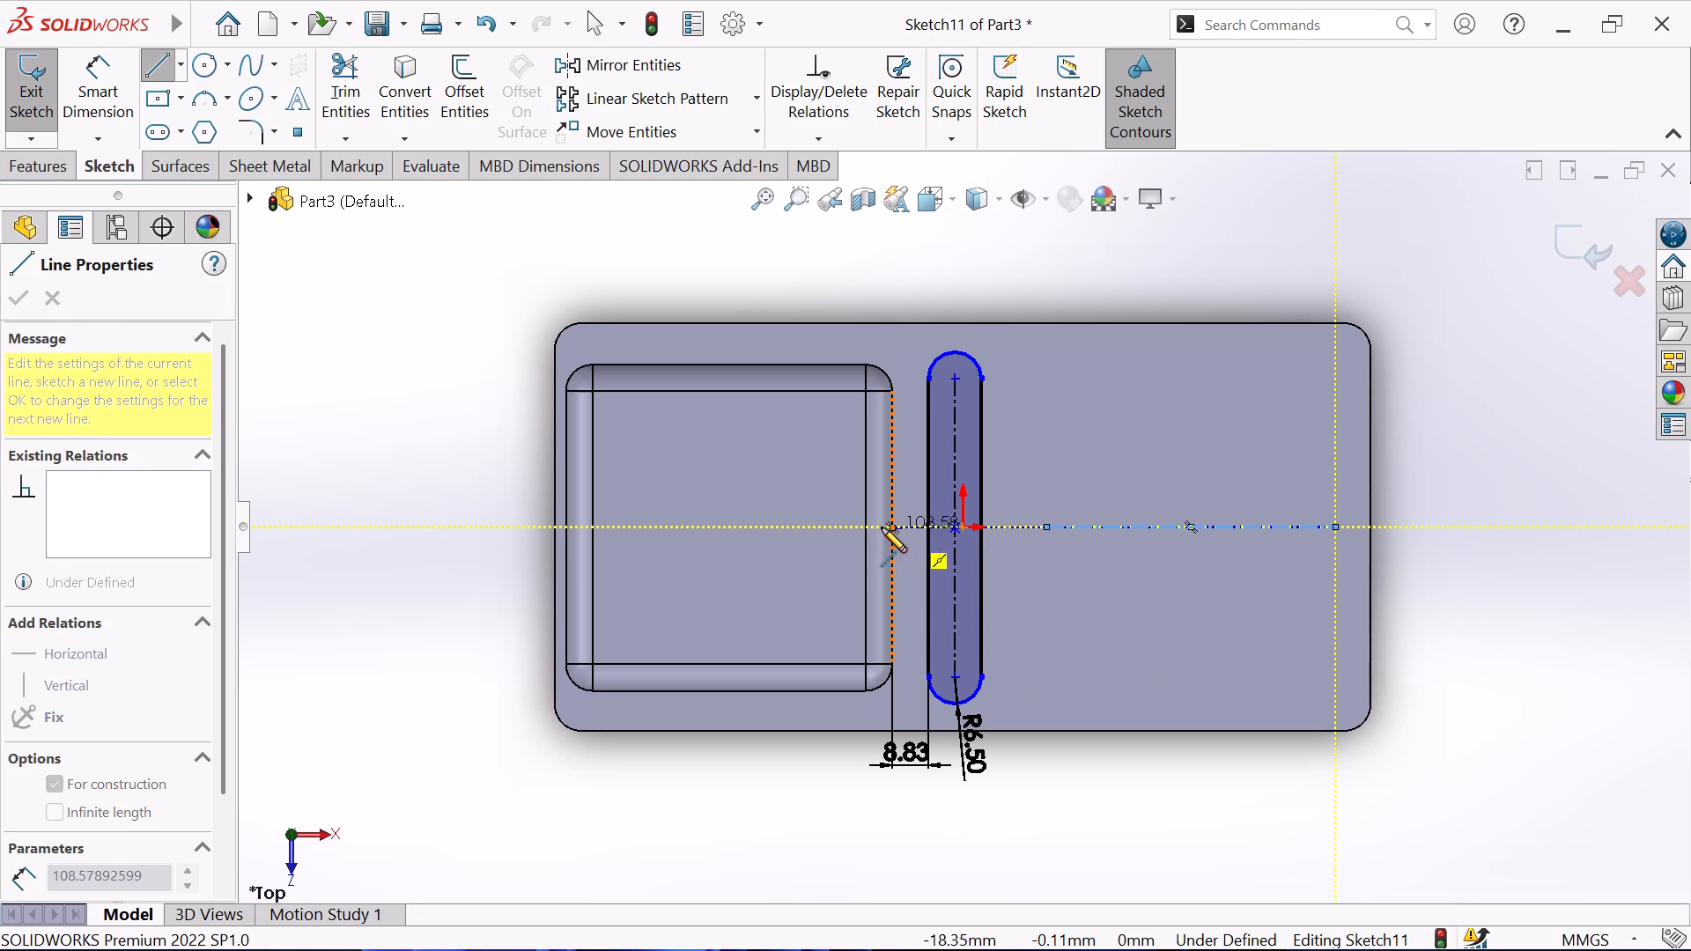
right_click(1437, 550)
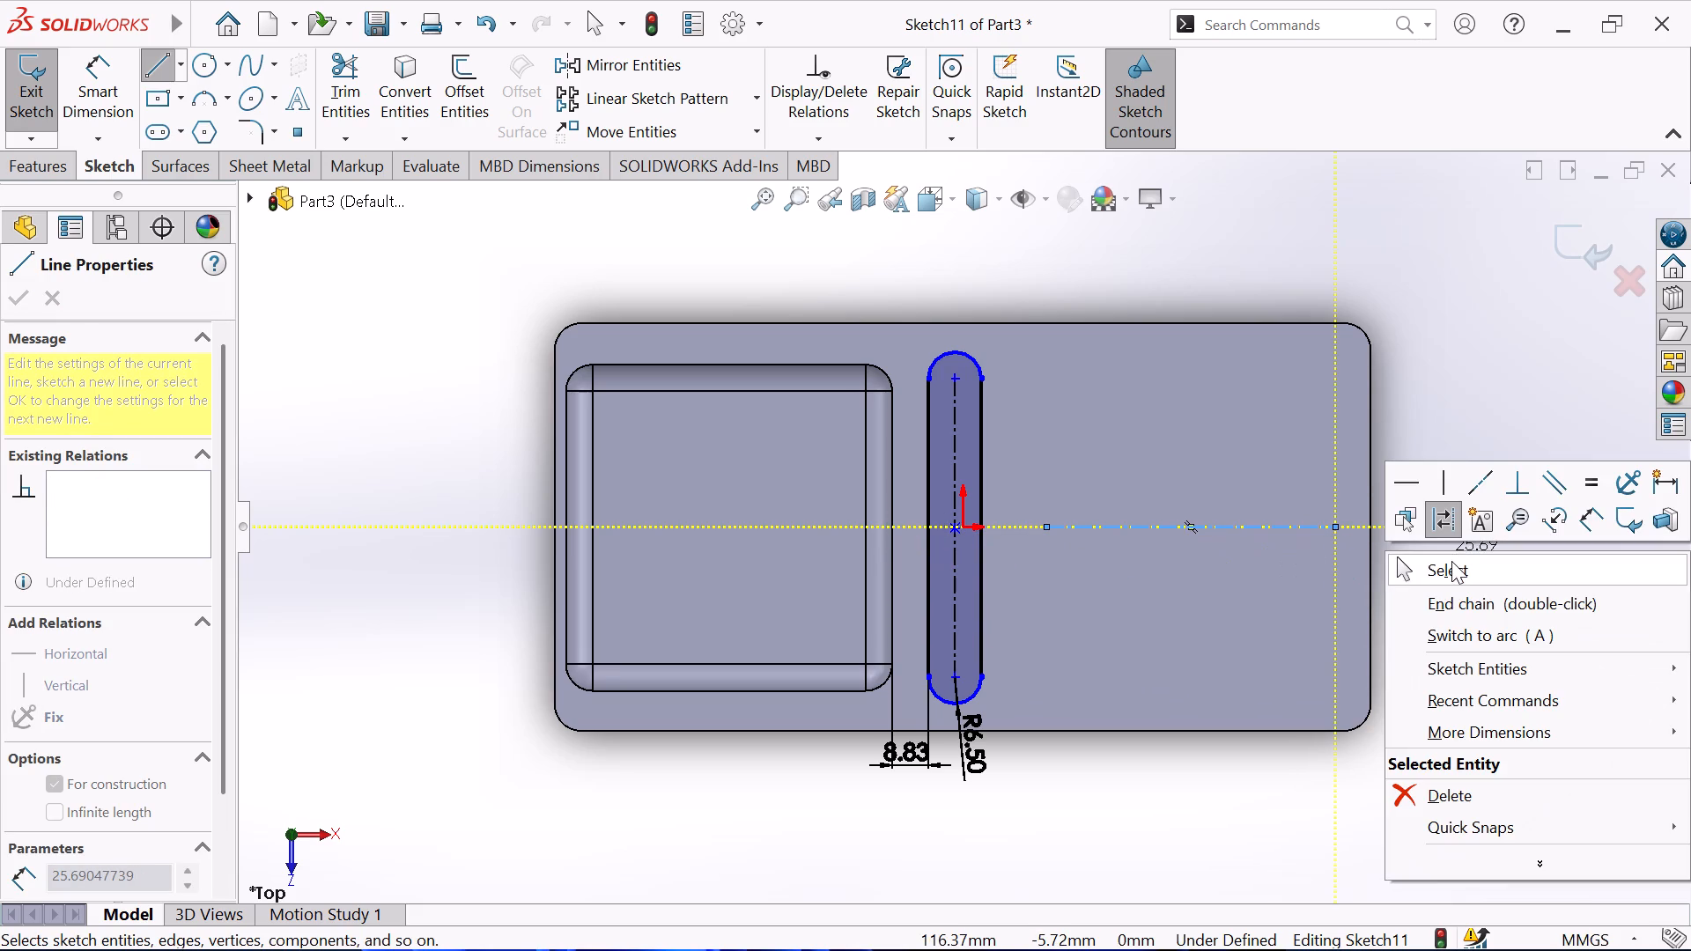
click(1451, 561)
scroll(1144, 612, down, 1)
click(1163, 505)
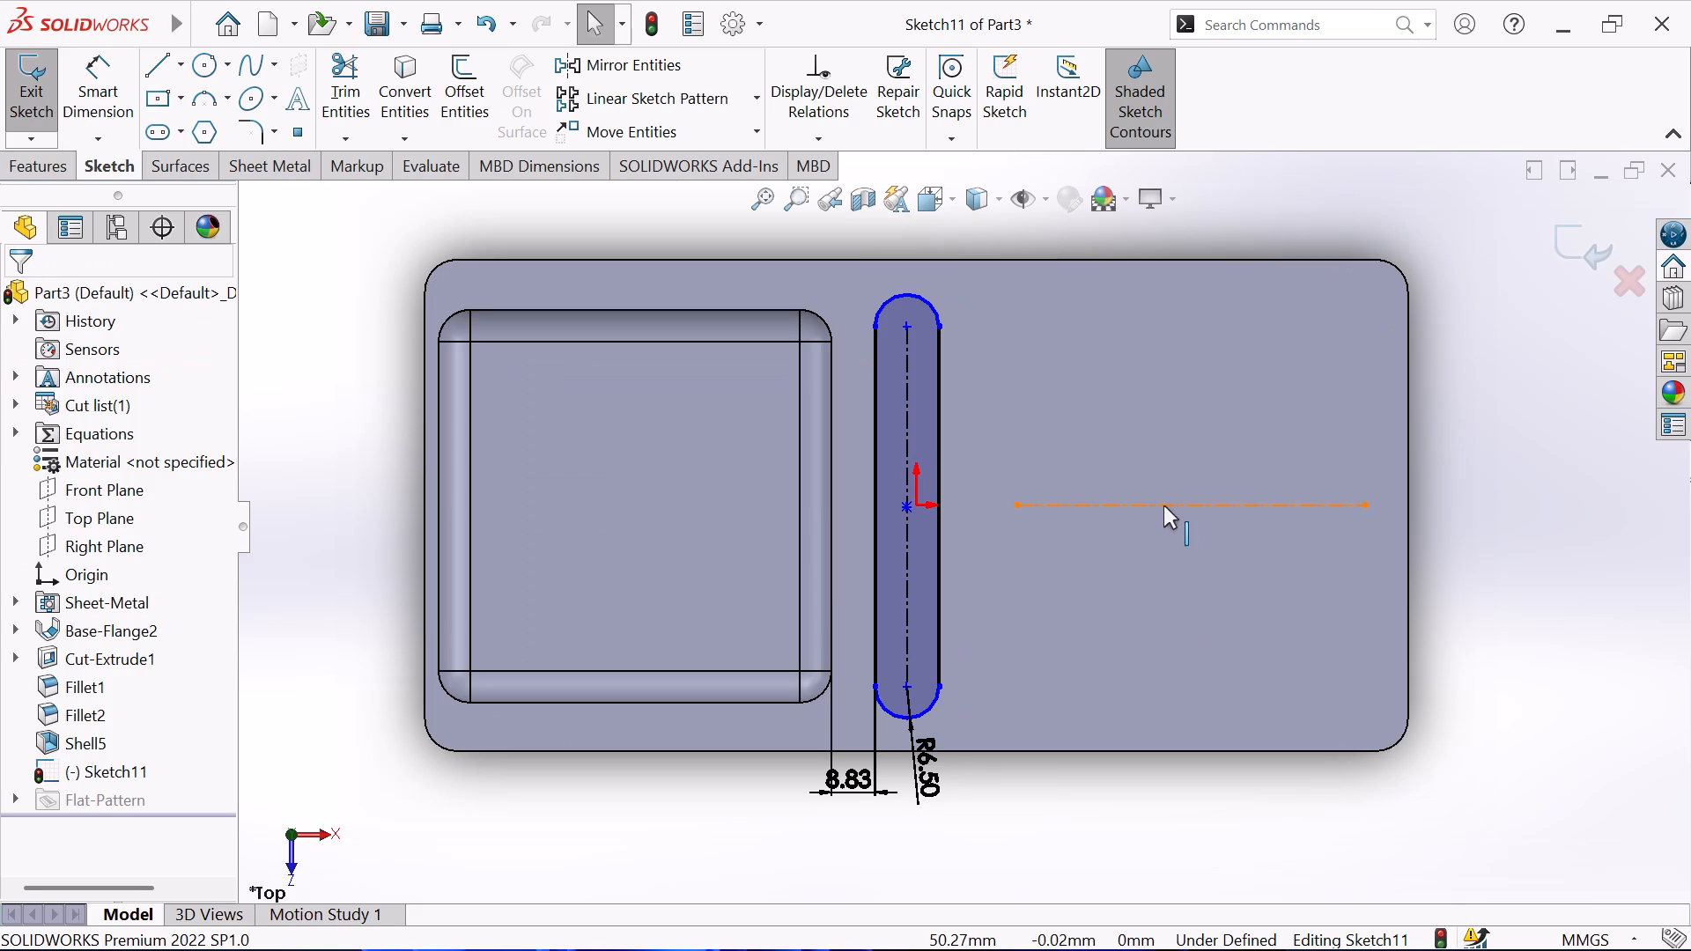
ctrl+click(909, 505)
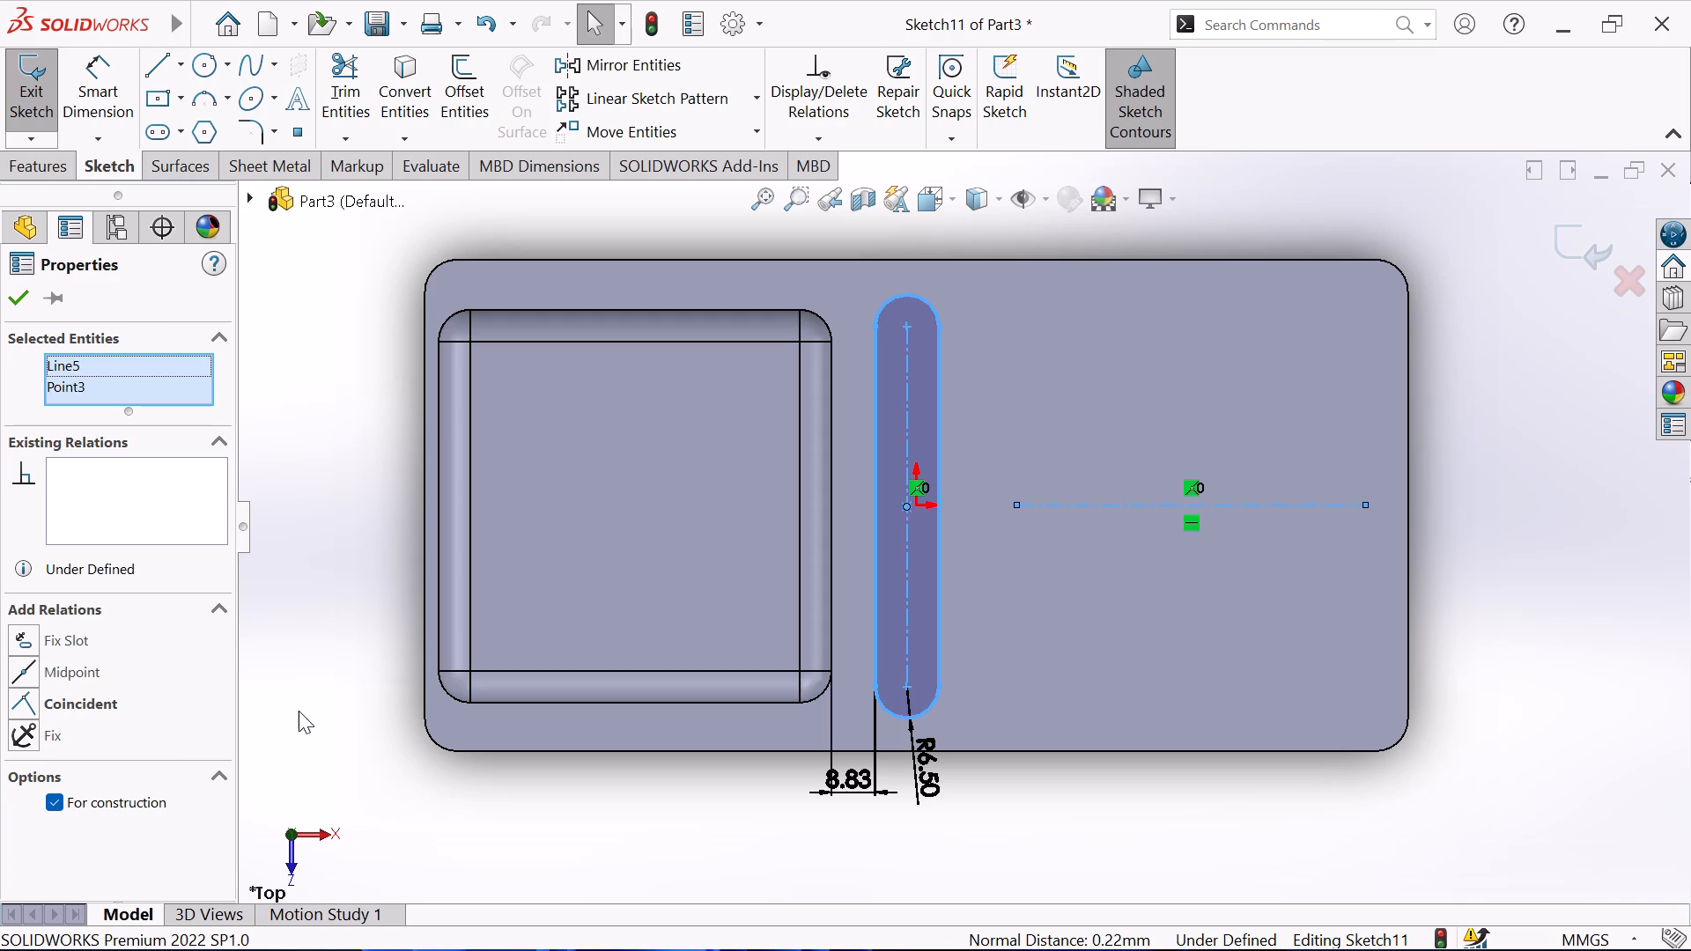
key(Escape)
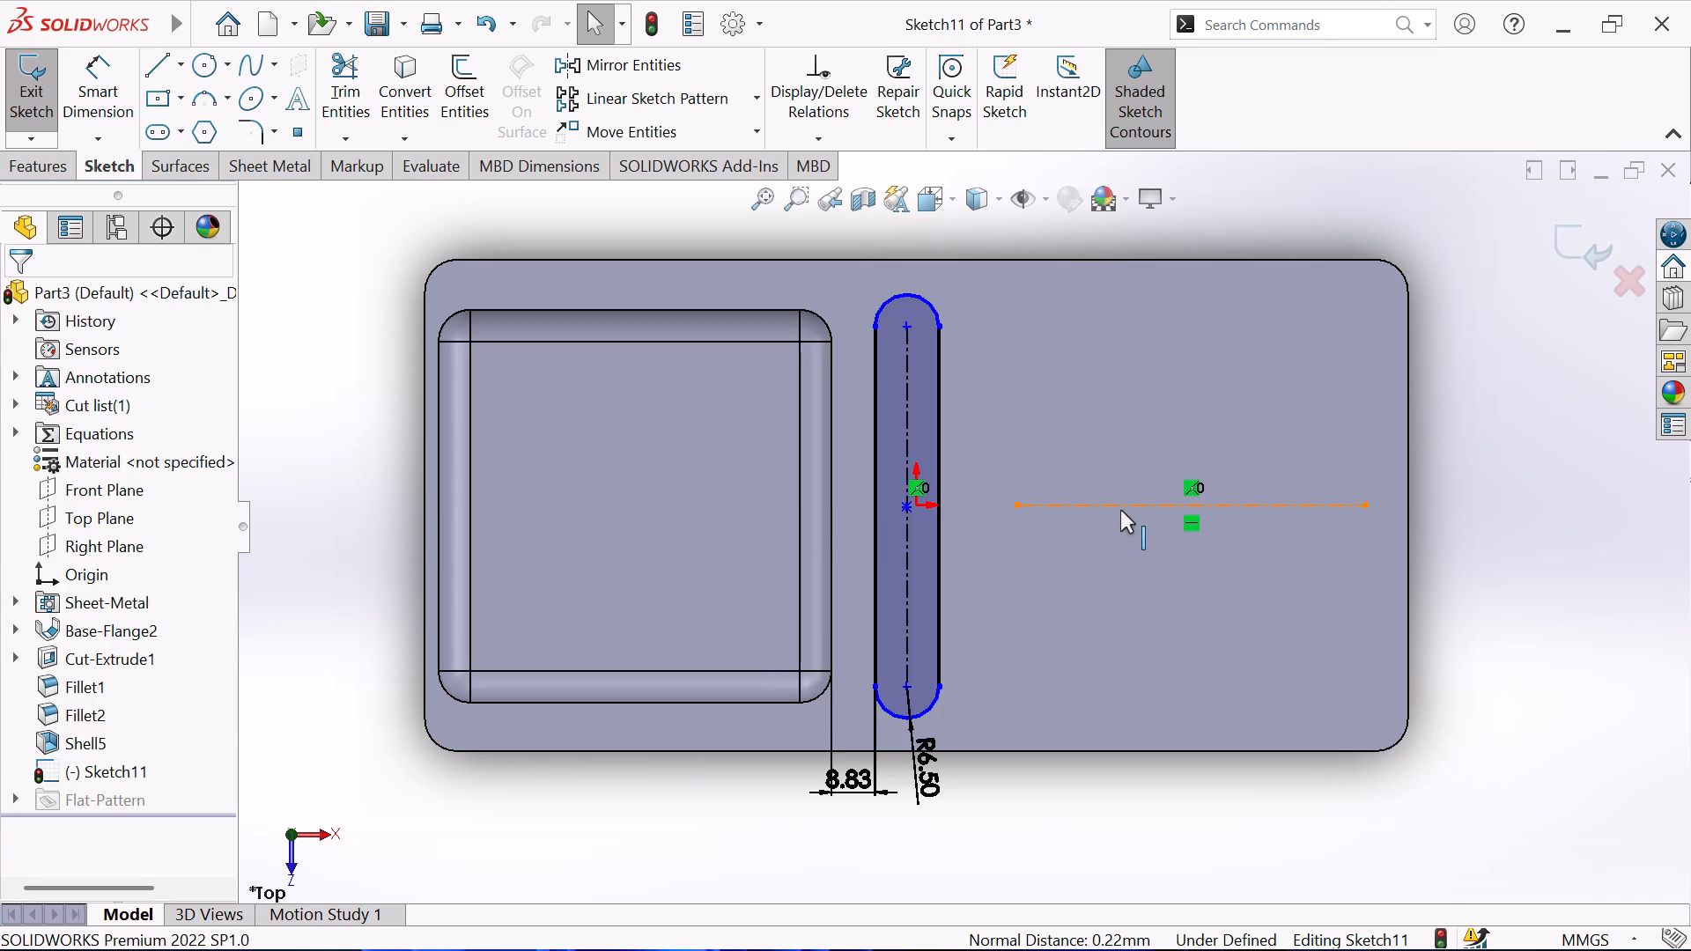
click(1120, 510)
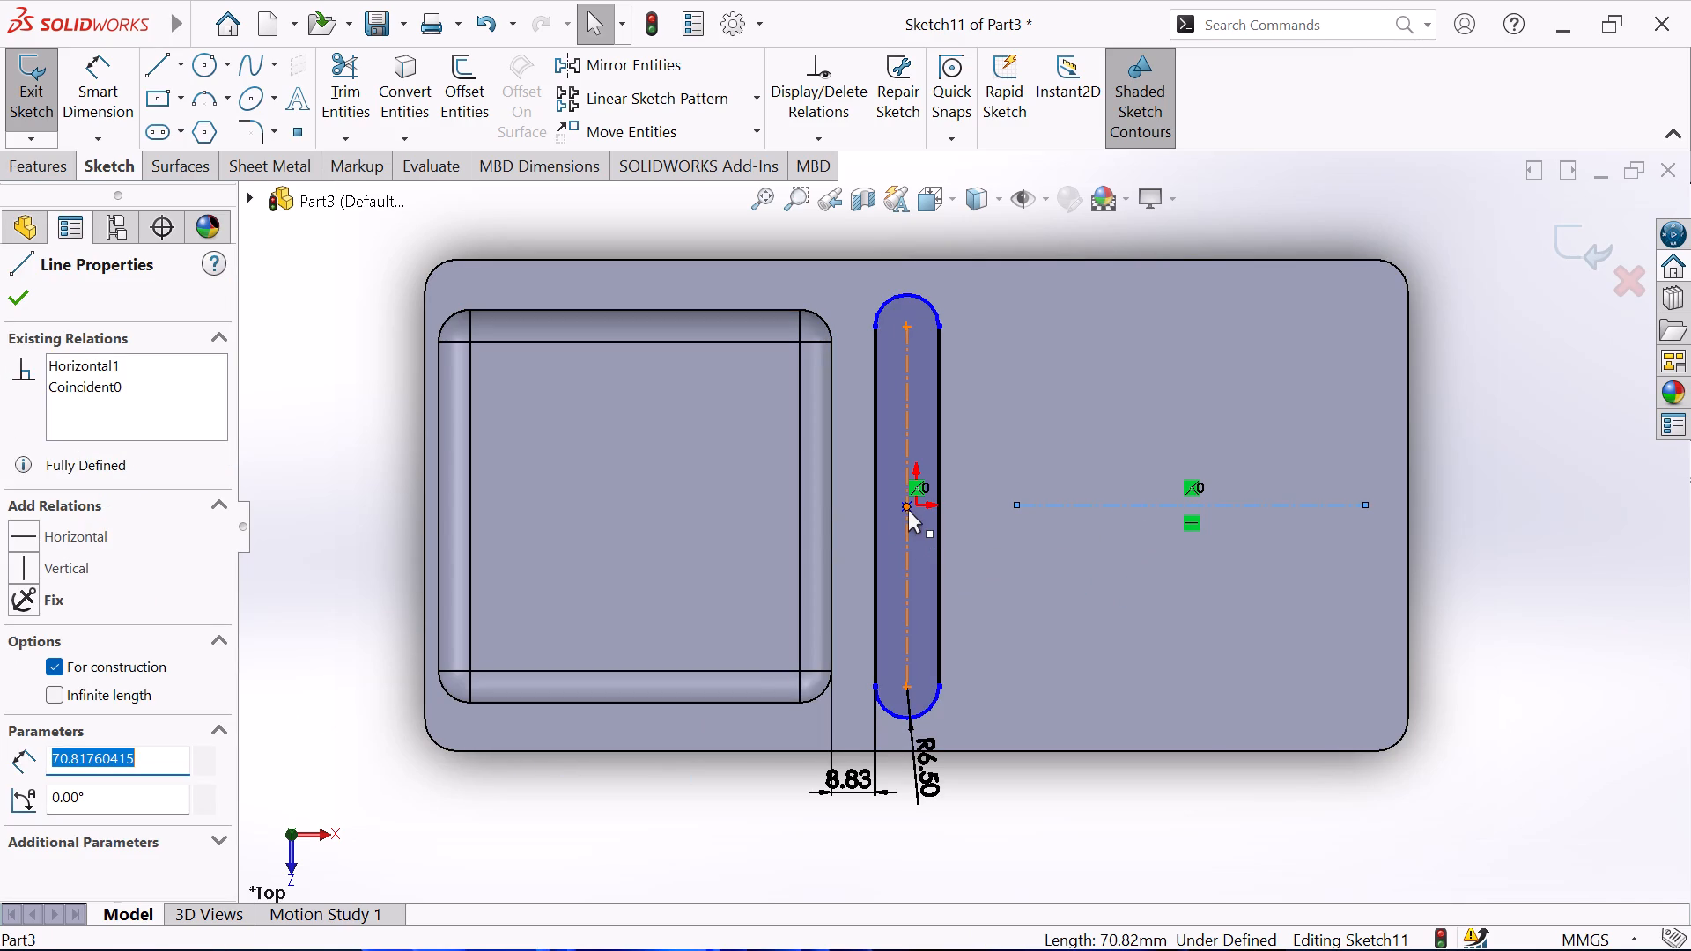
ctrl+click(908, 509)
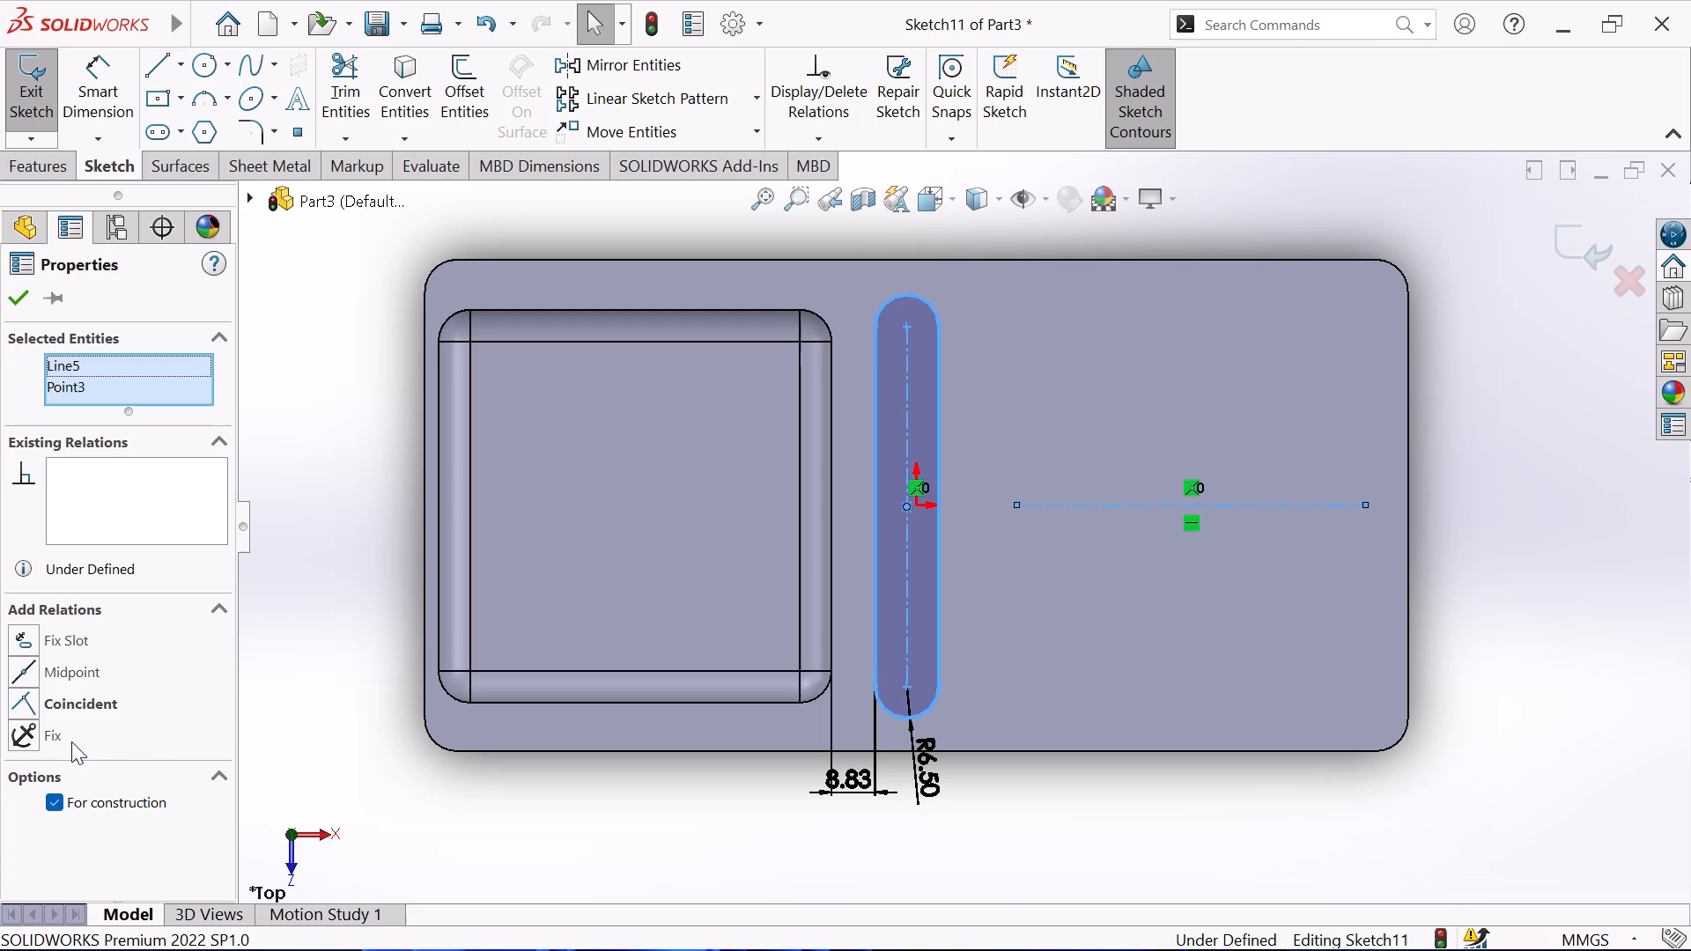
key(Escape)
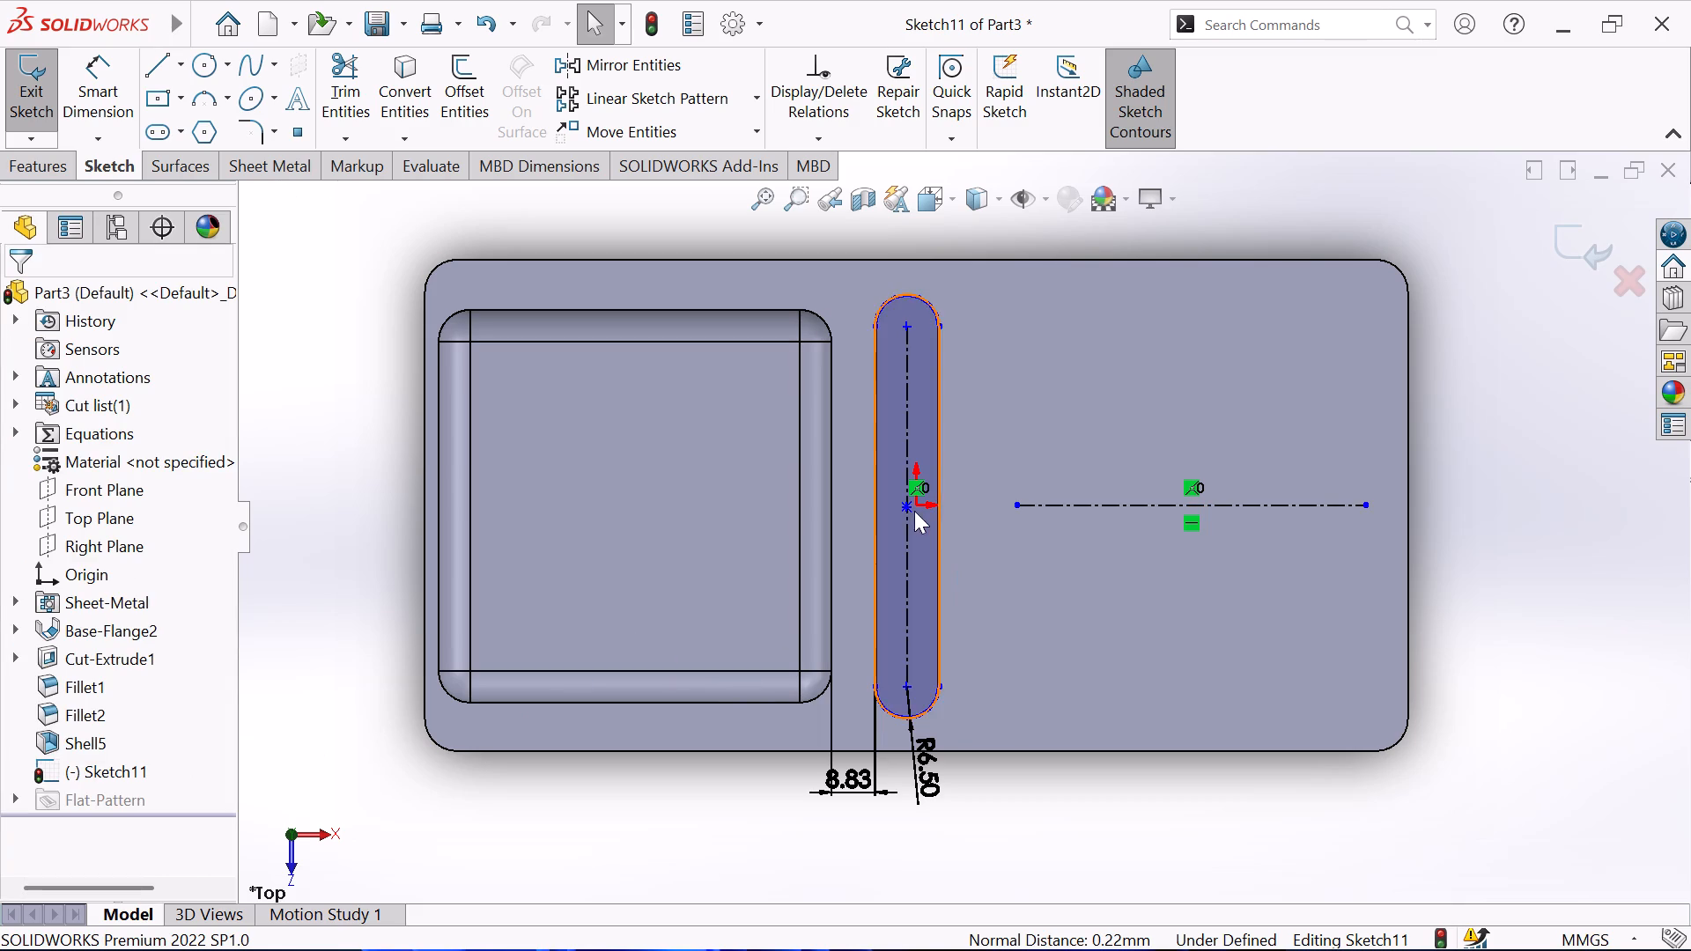
Add a Midpoint relation between the slot's centre point and the horizontal centerline.
click(904, 507)
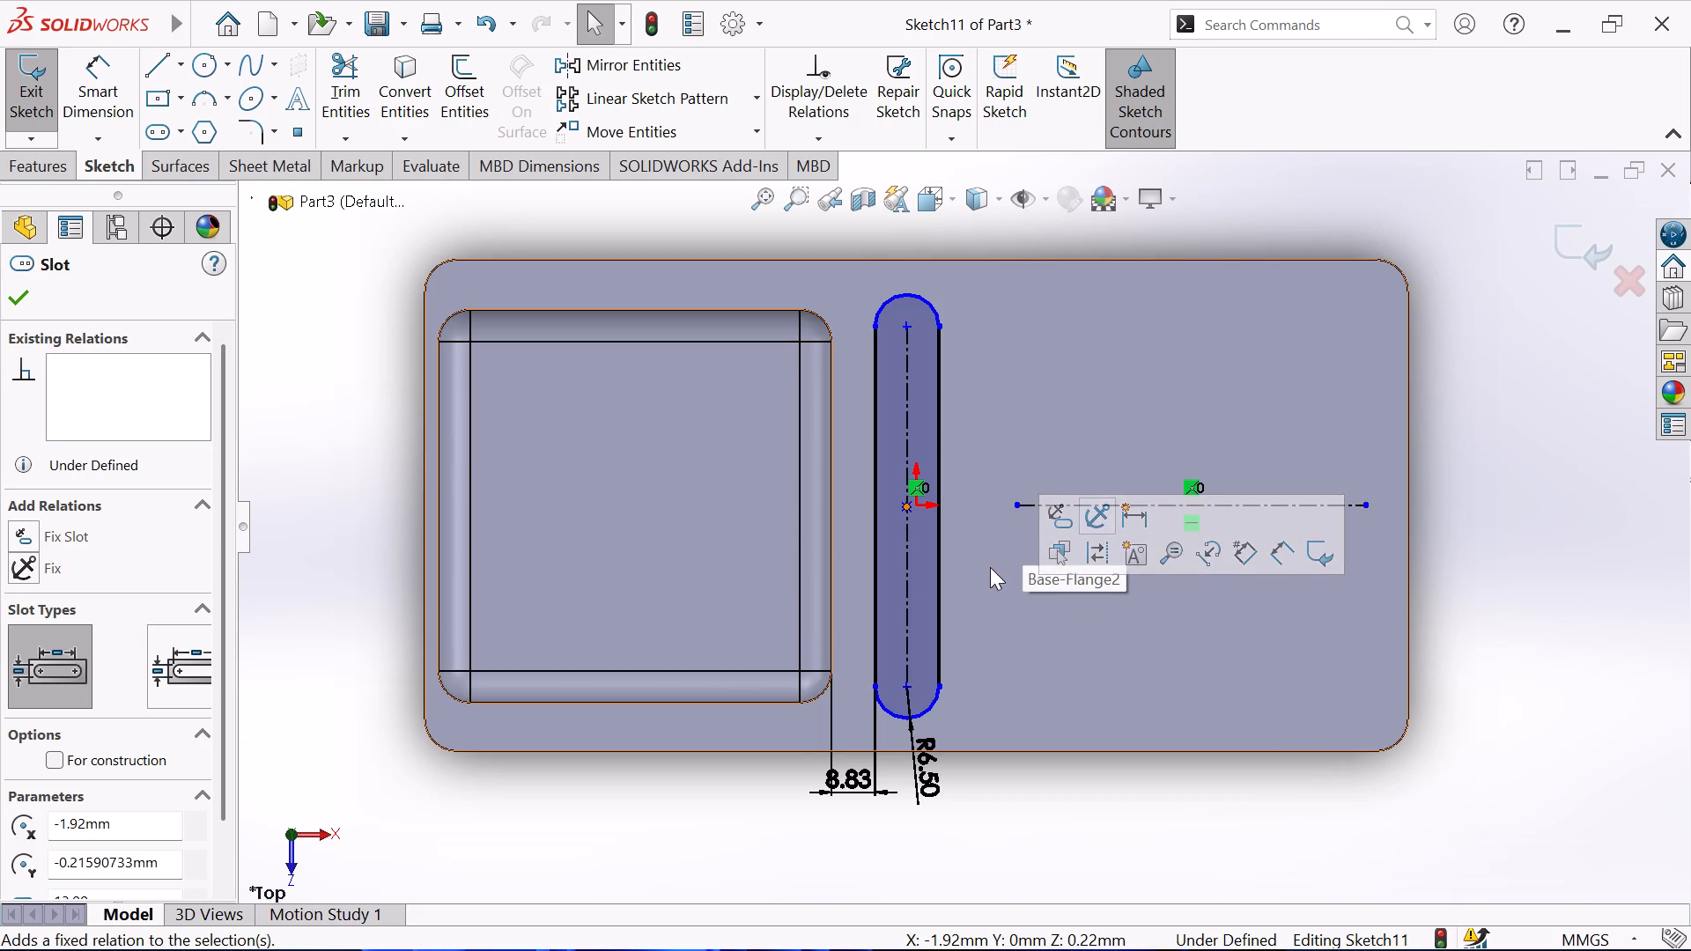
ctrl+click(1341, 506)
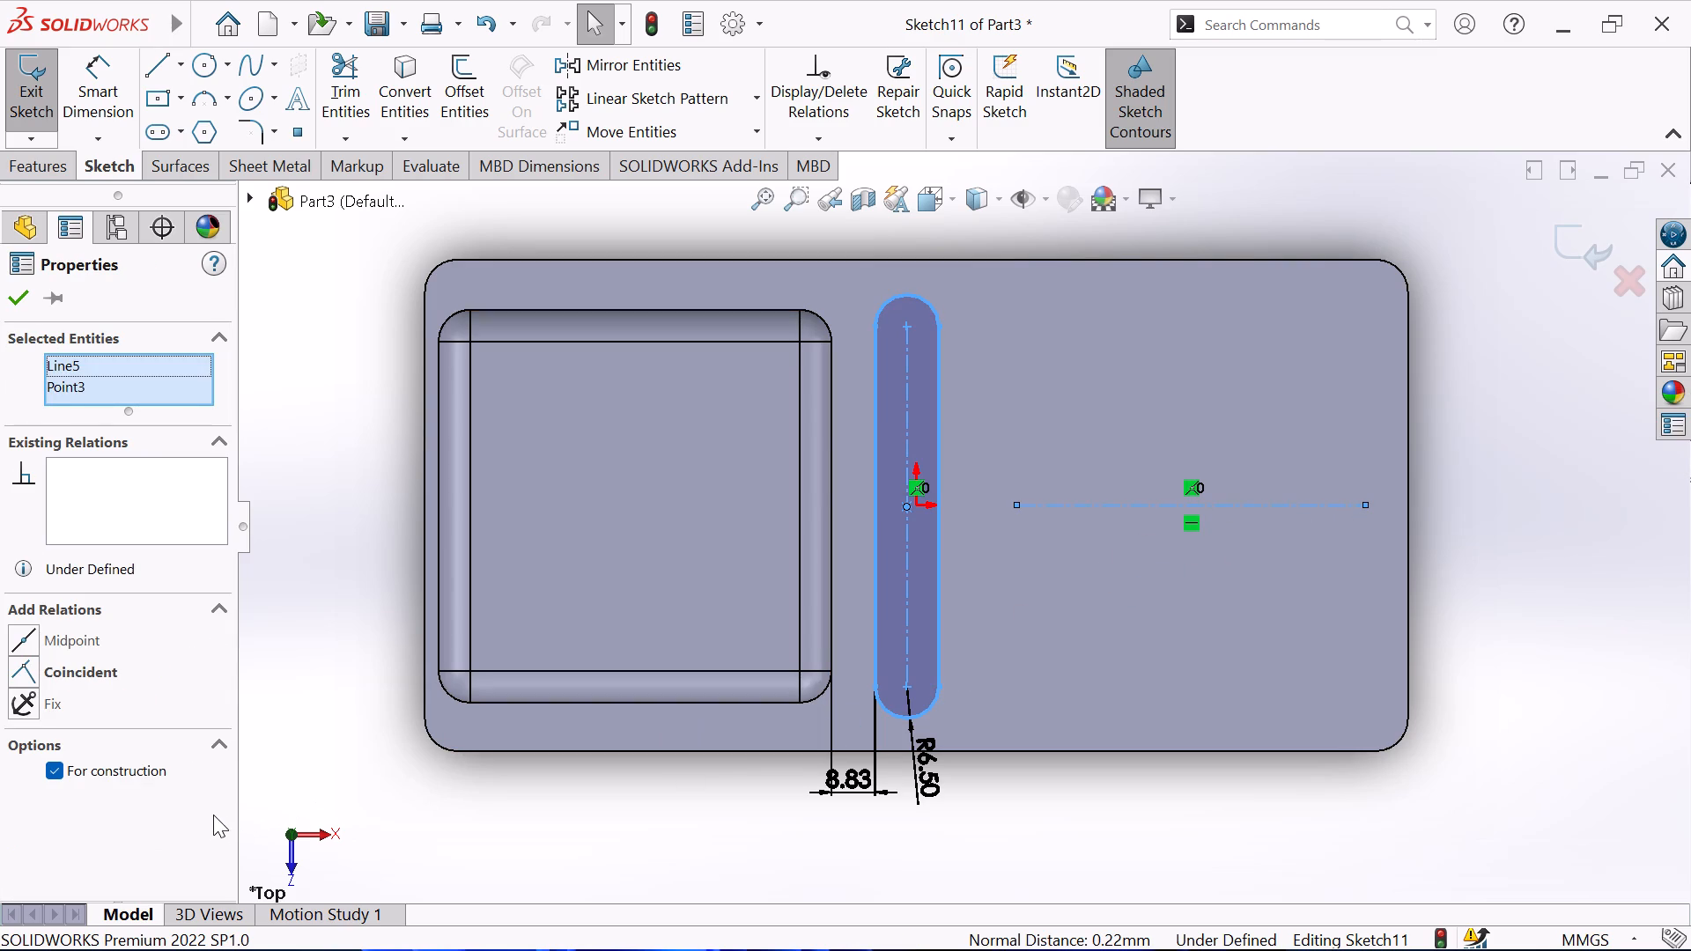
click(23, 642)
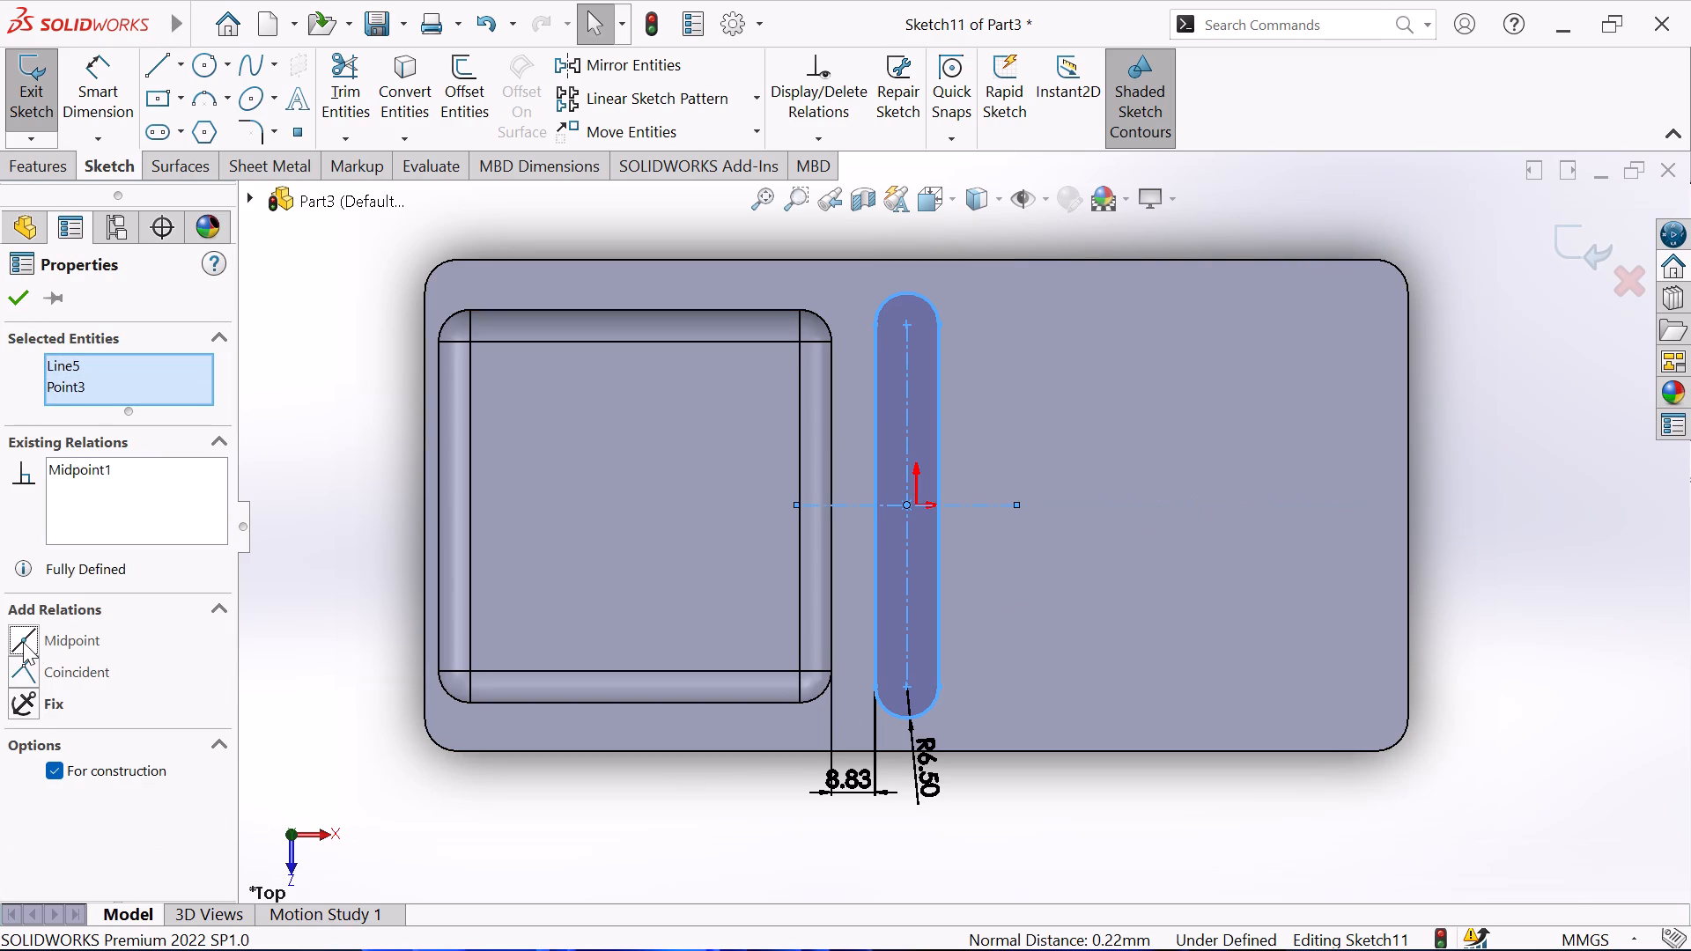
key(Escape)
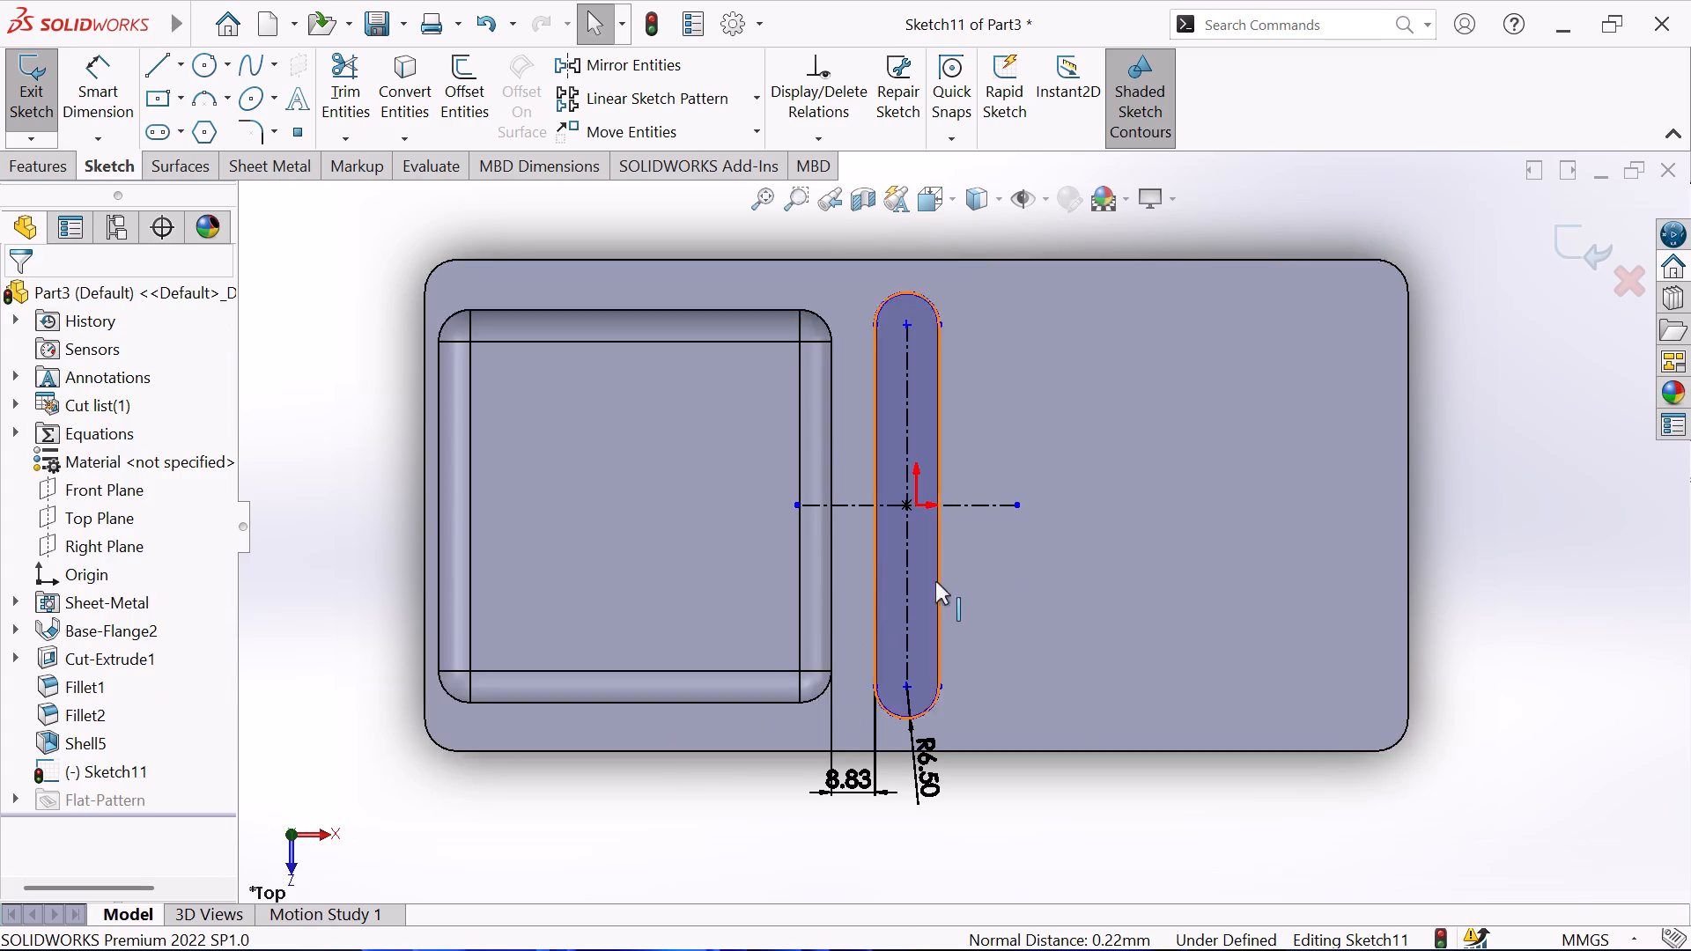
Delete the horizontal centerline that crosses the slot's centre.
scroll(1012, 551, down, 1)
scroll(861, 519, down, 4)
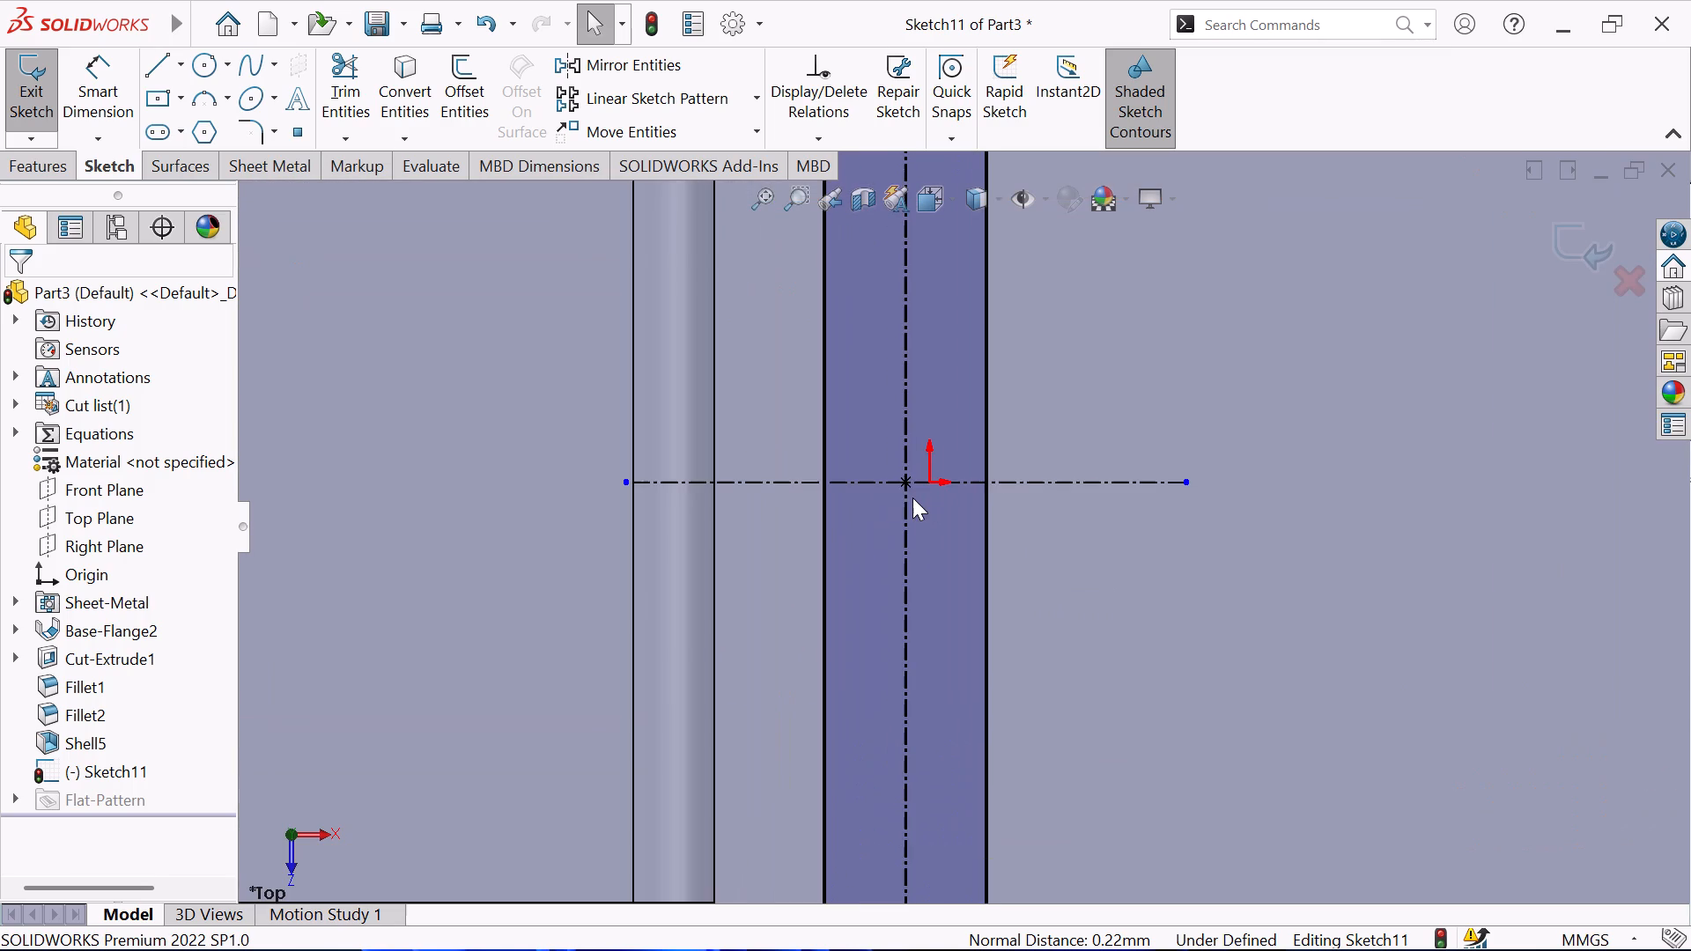
click(1044, 486)
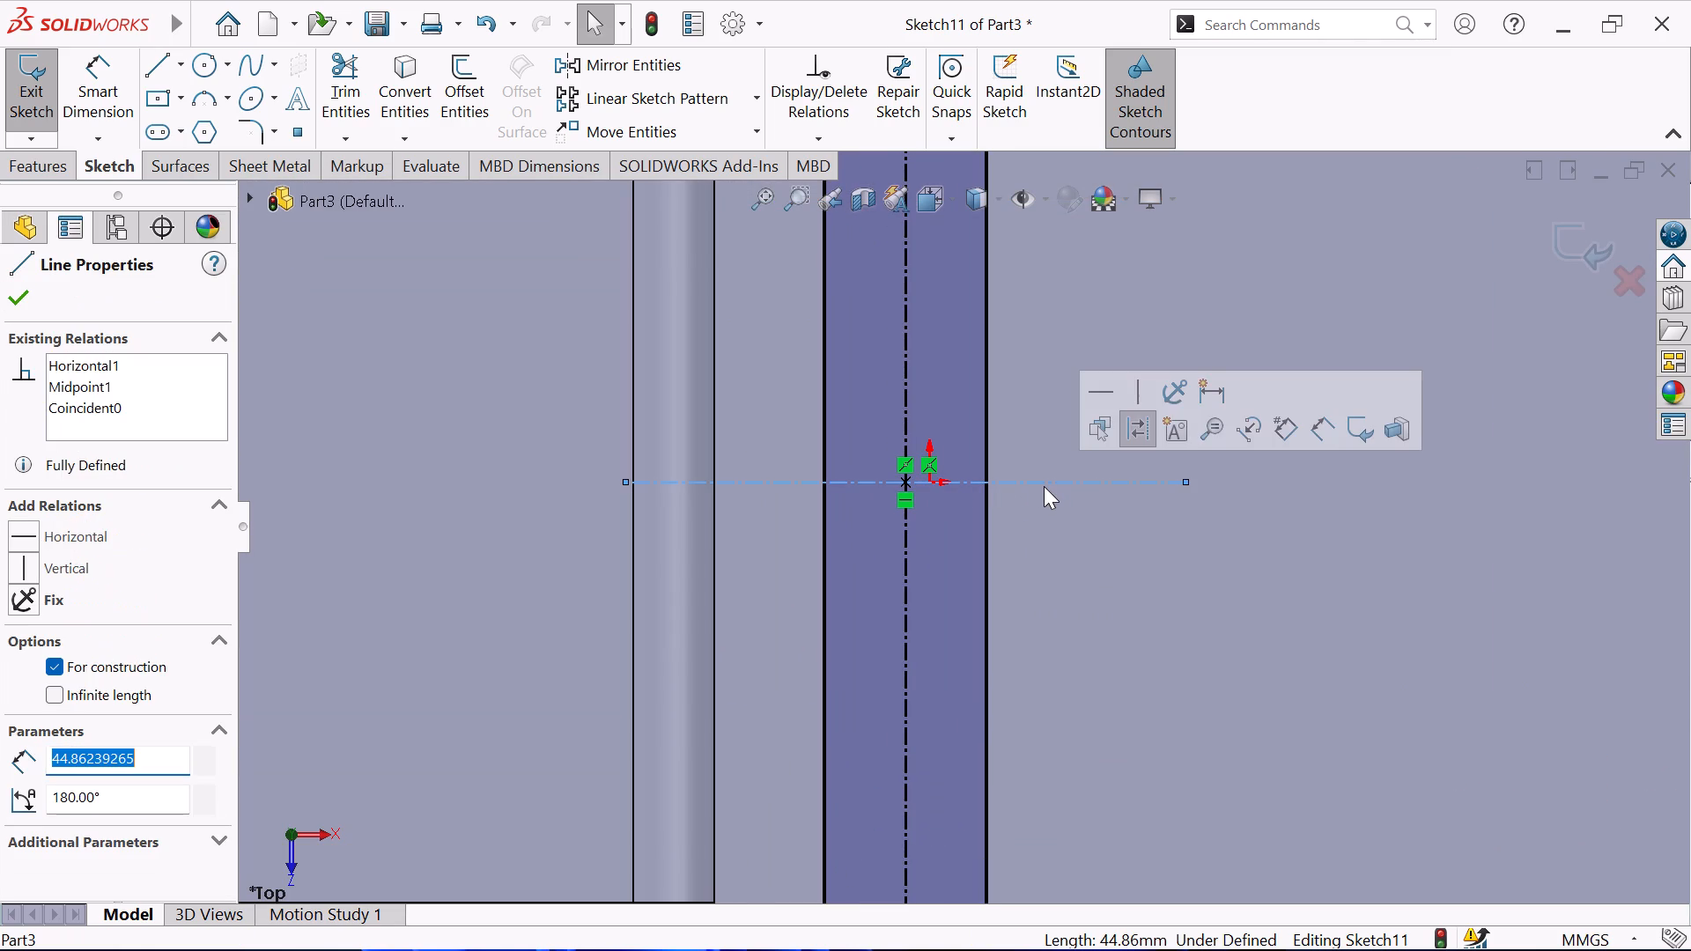
key(Delete)
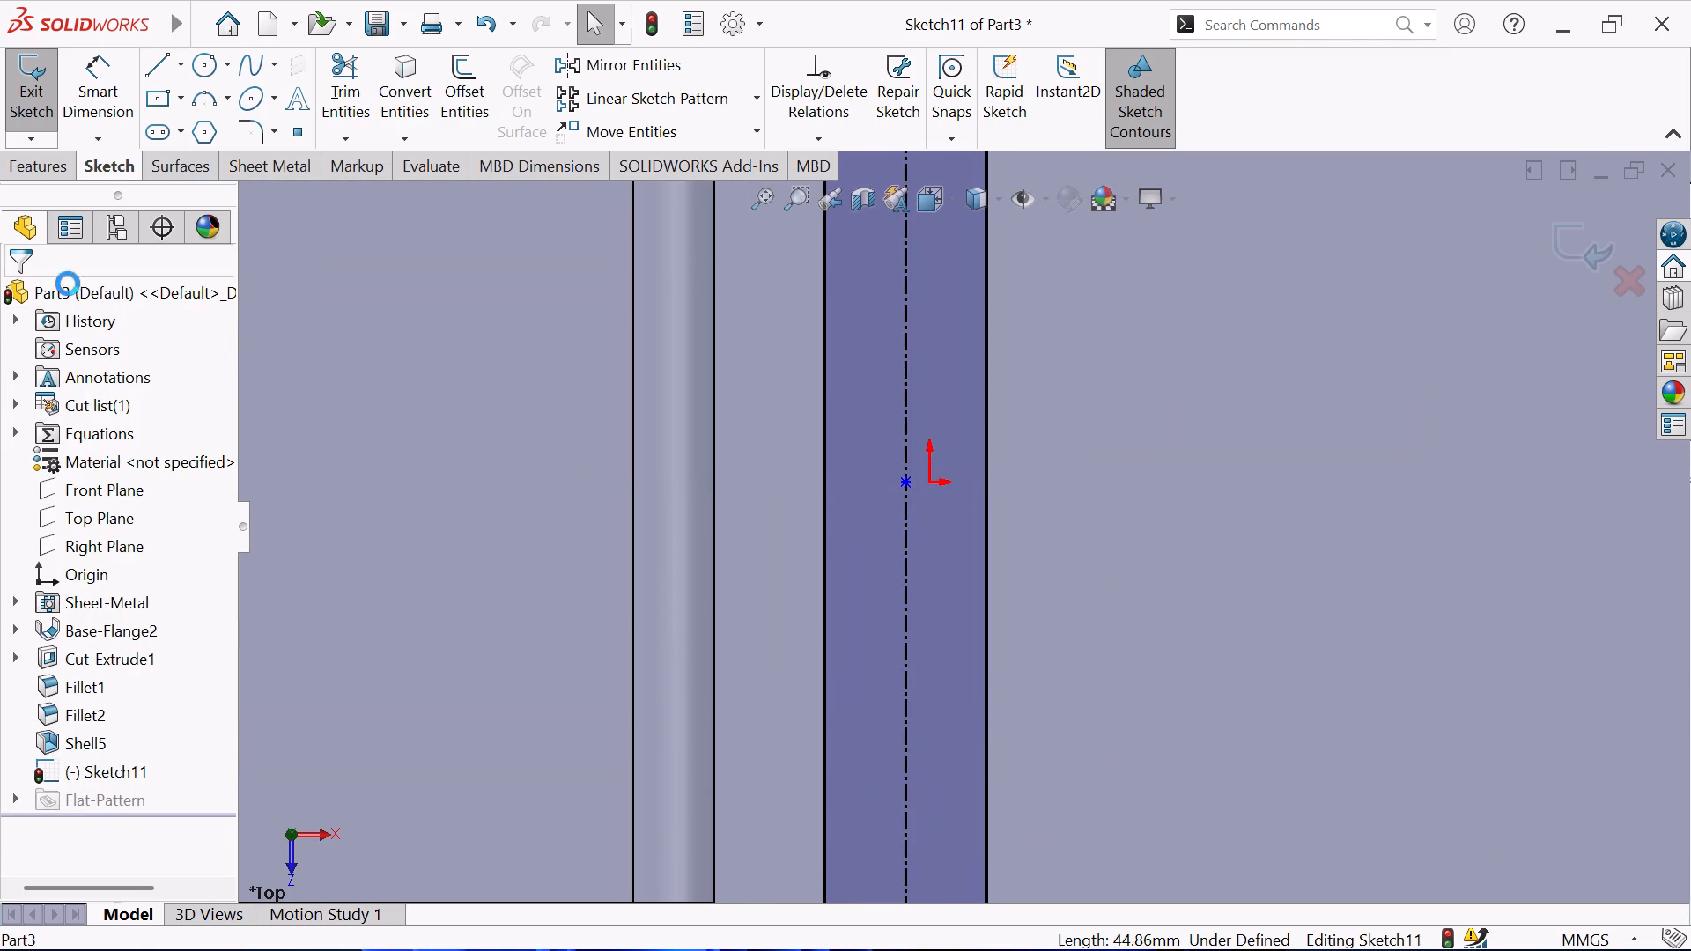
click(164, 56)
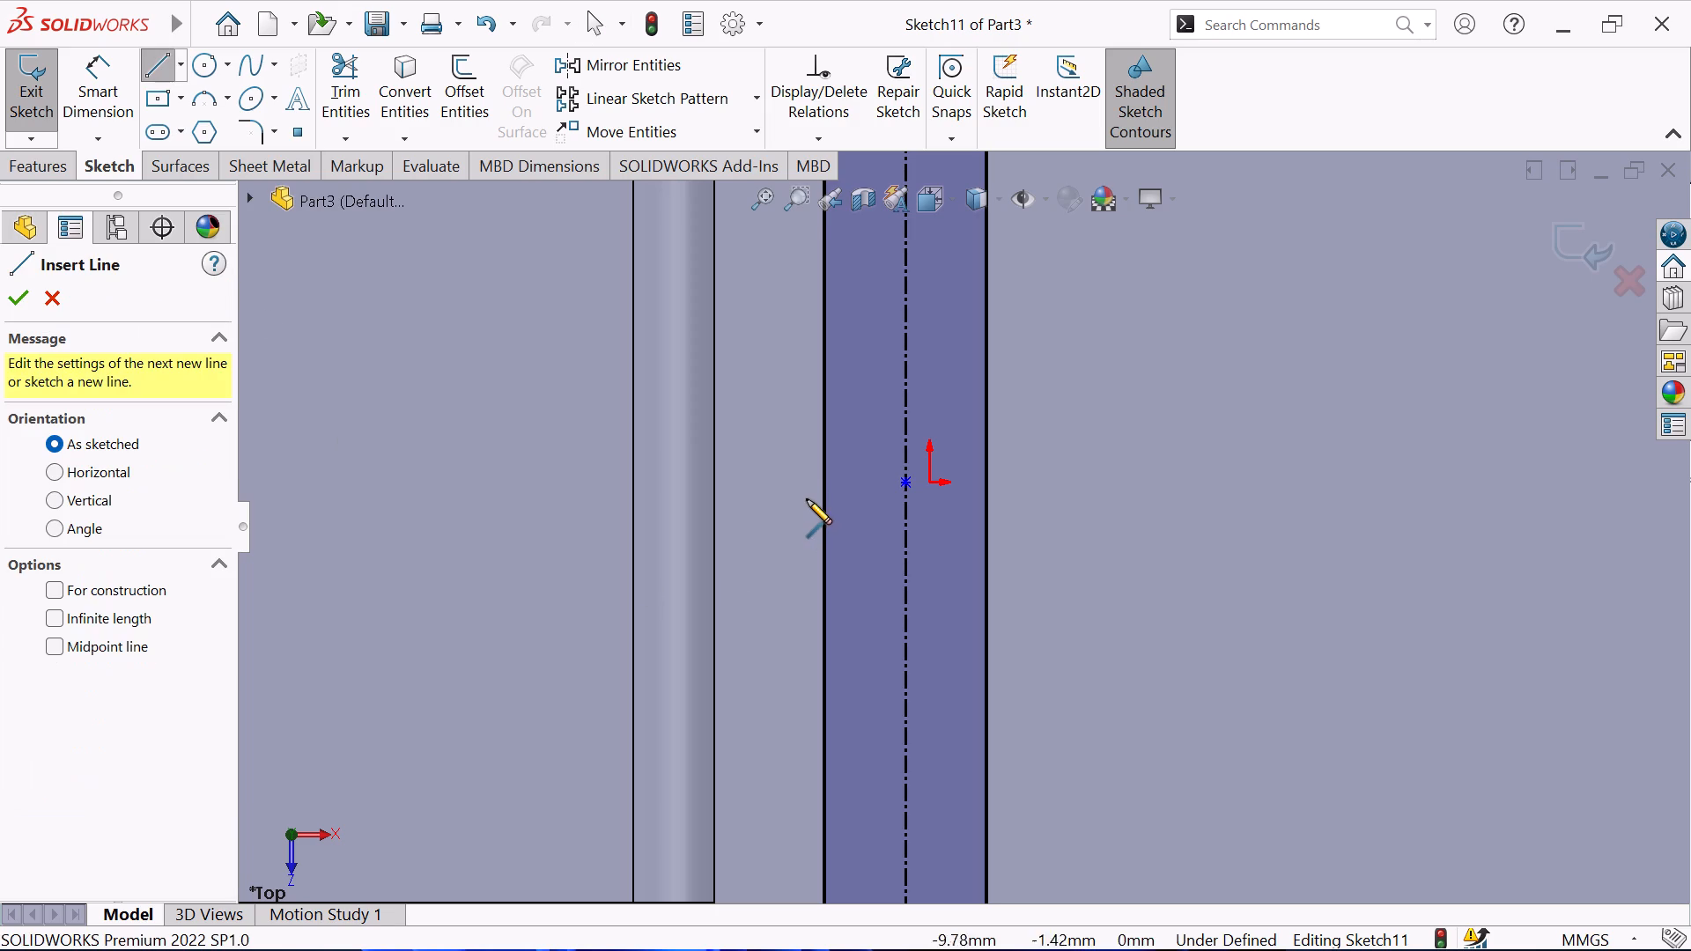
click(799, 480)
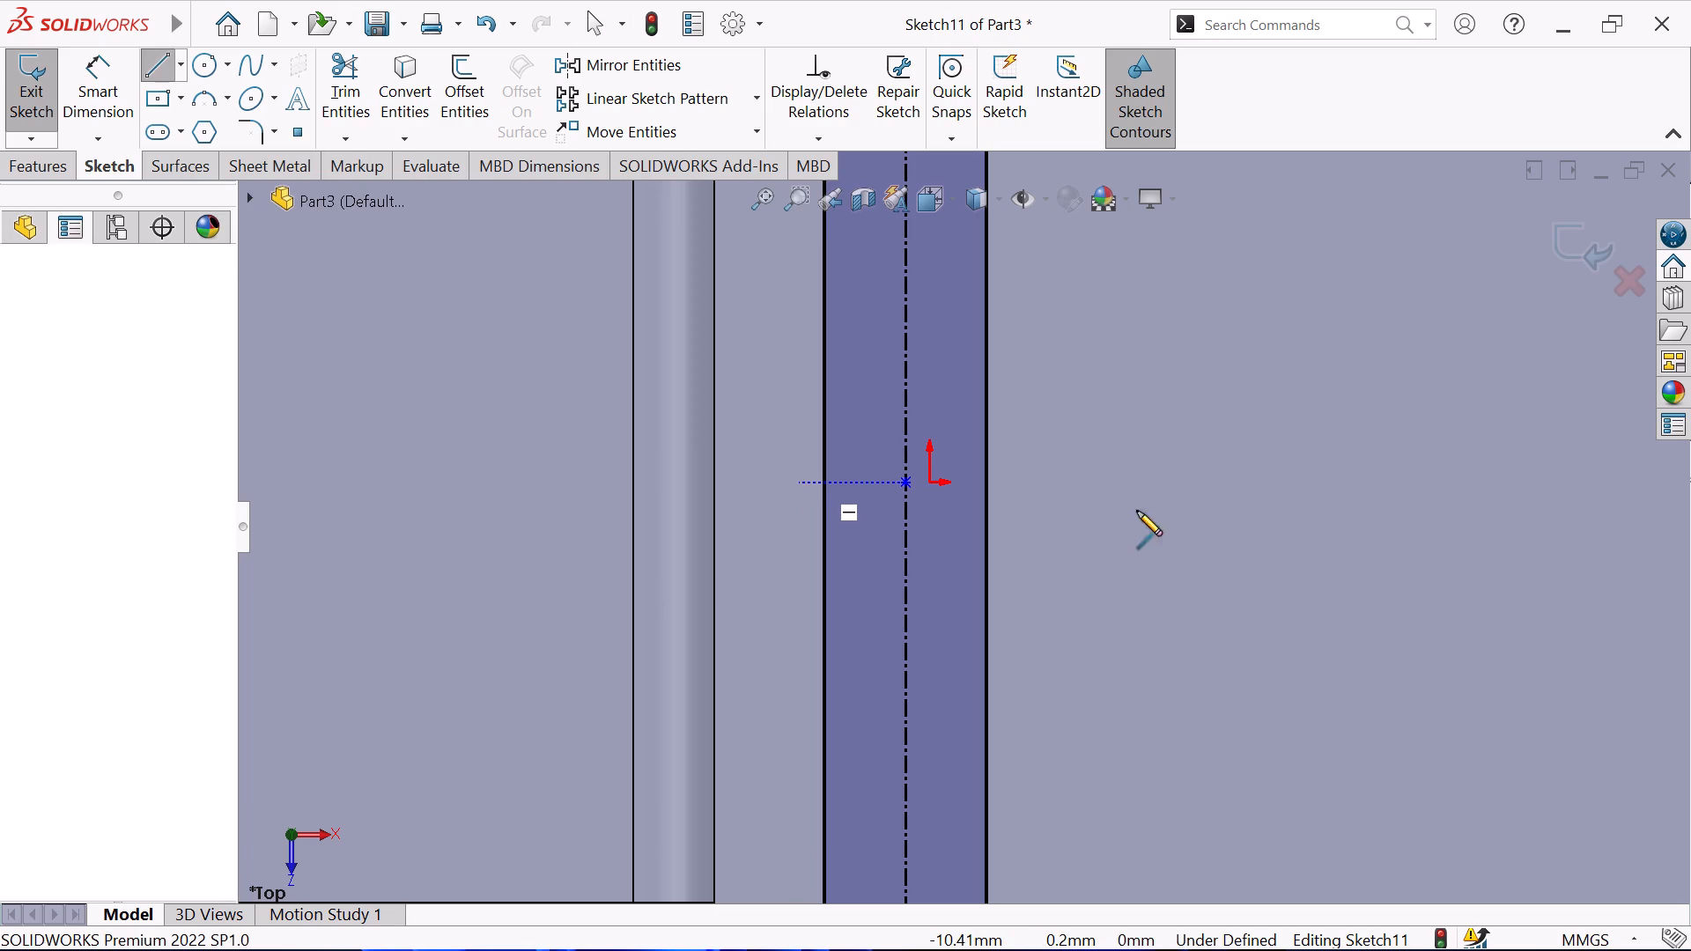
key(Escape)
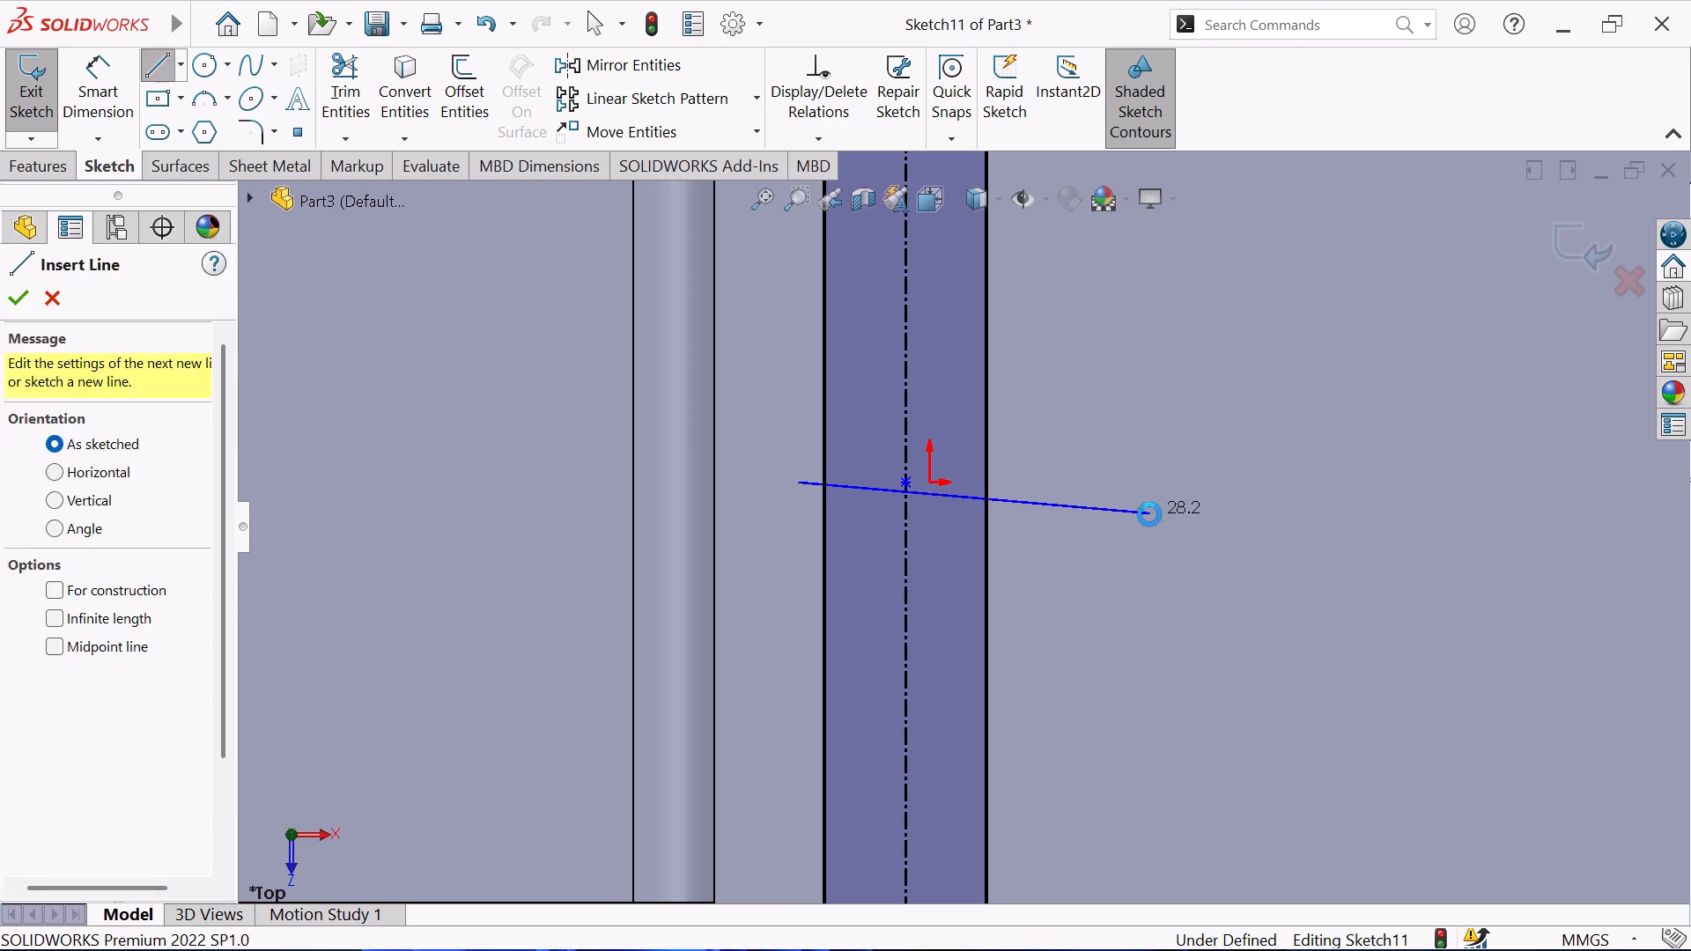
Draw a horizontal centerline about 91 mm long through the slot's centre and the origin, from the plate beyond the slot into the pocket.
click(179, 74)
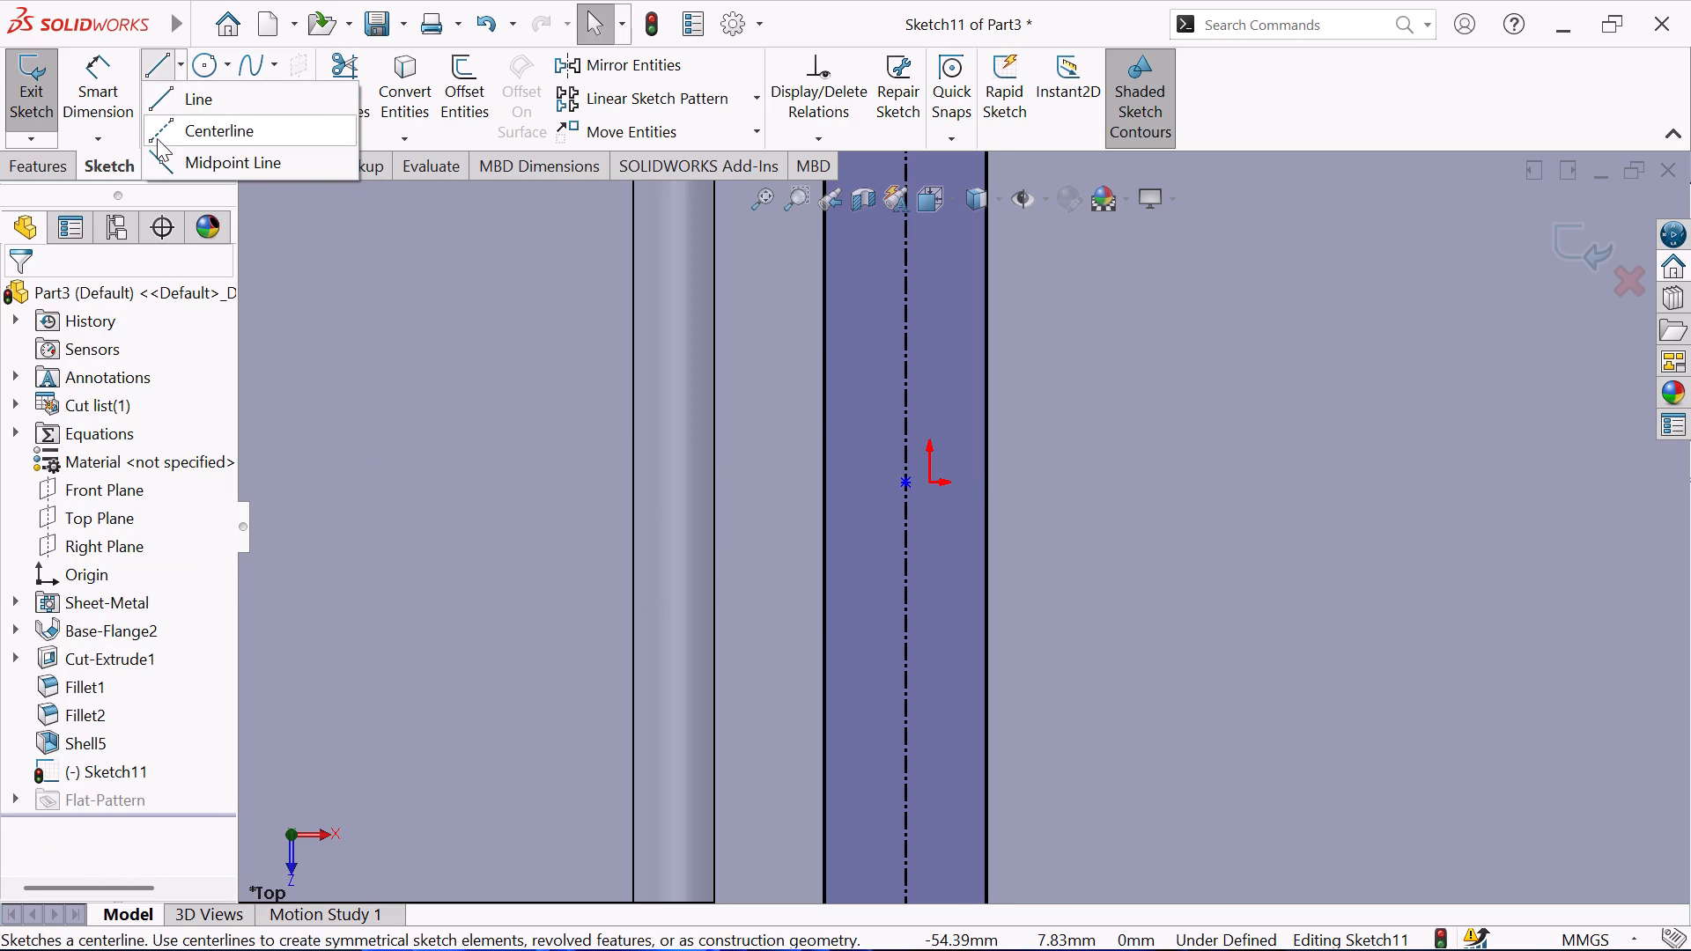
click(157, 138)
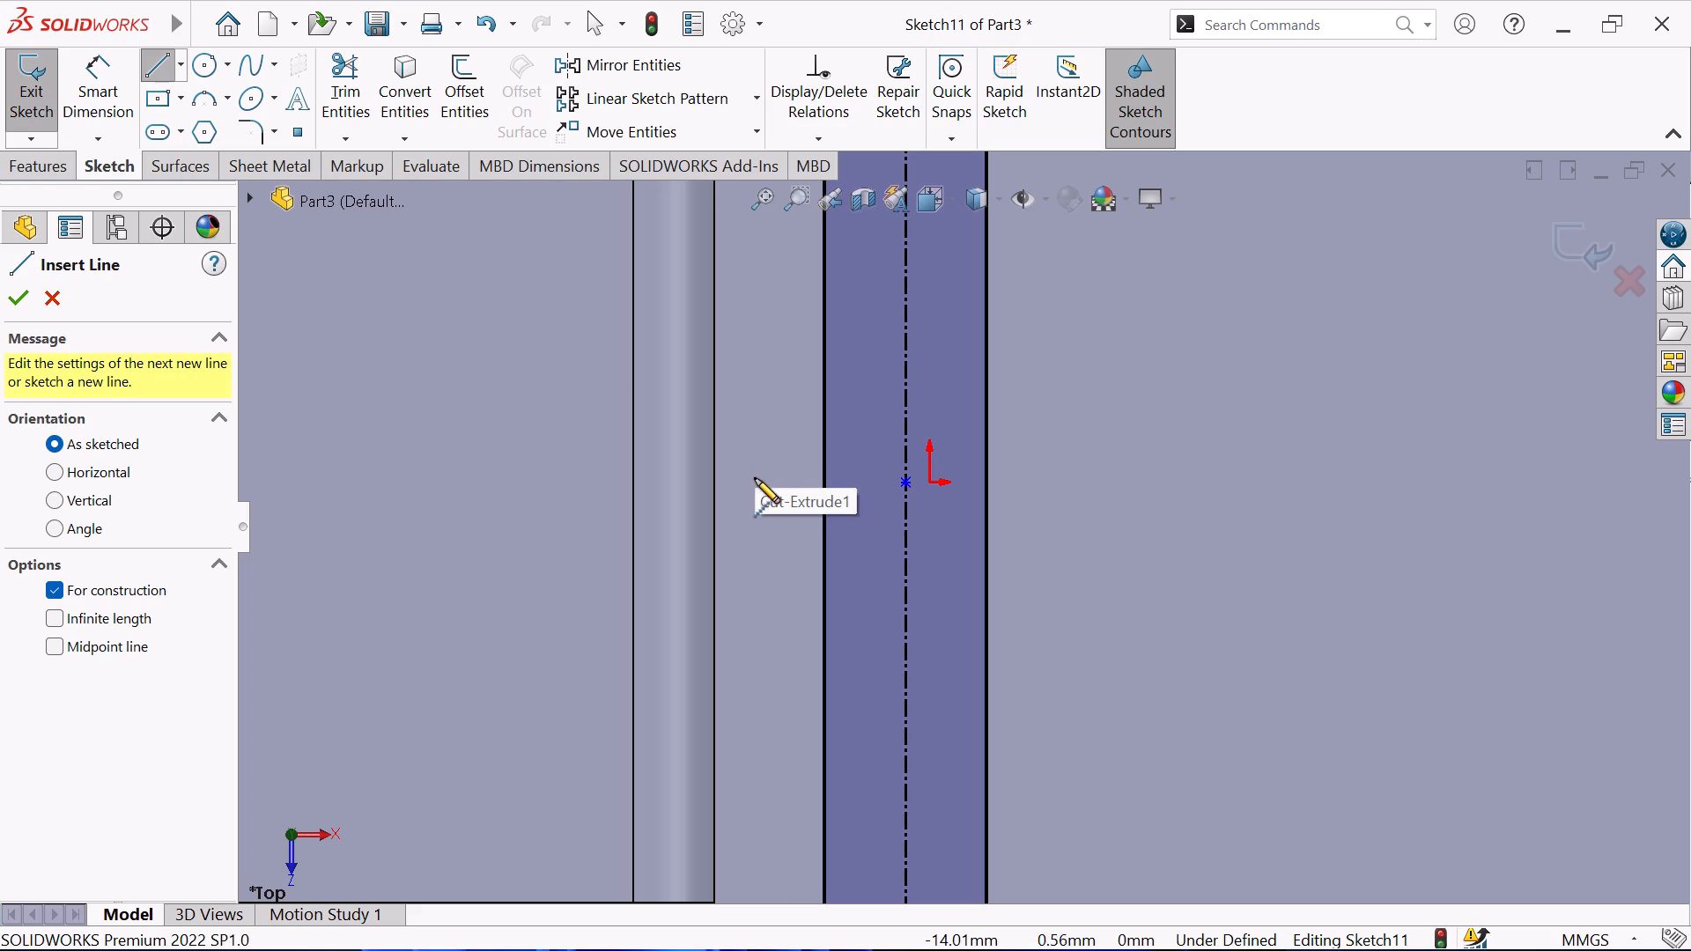
click(1548, 485)
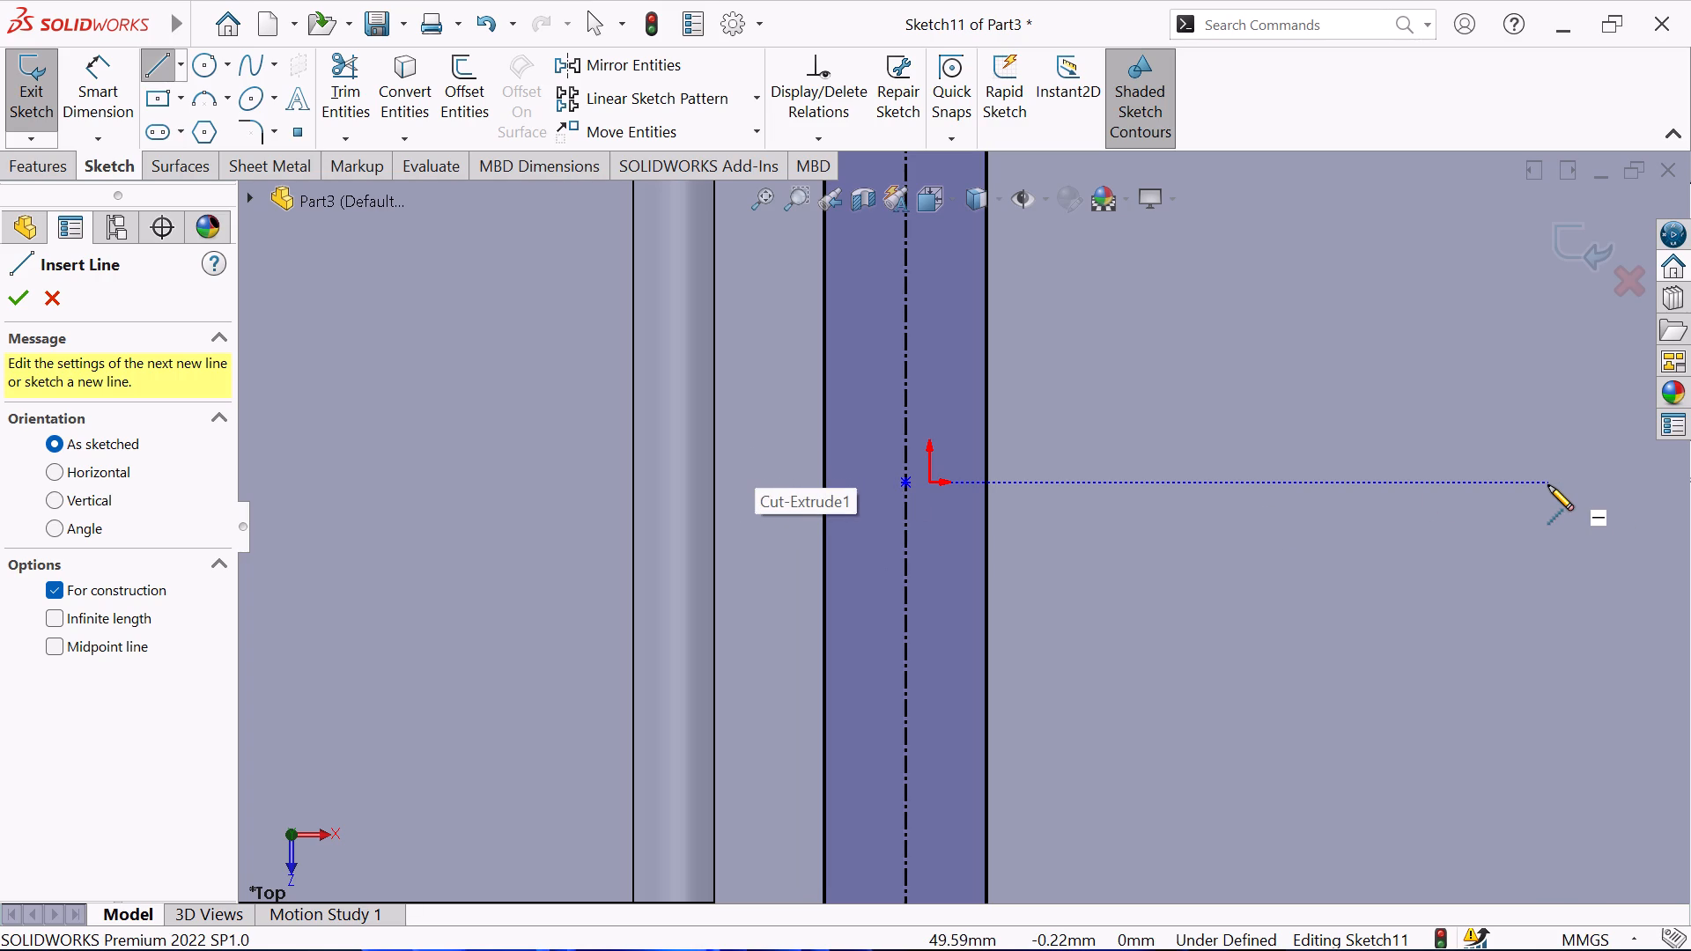
click(412, 482)
right_click(412, 482)
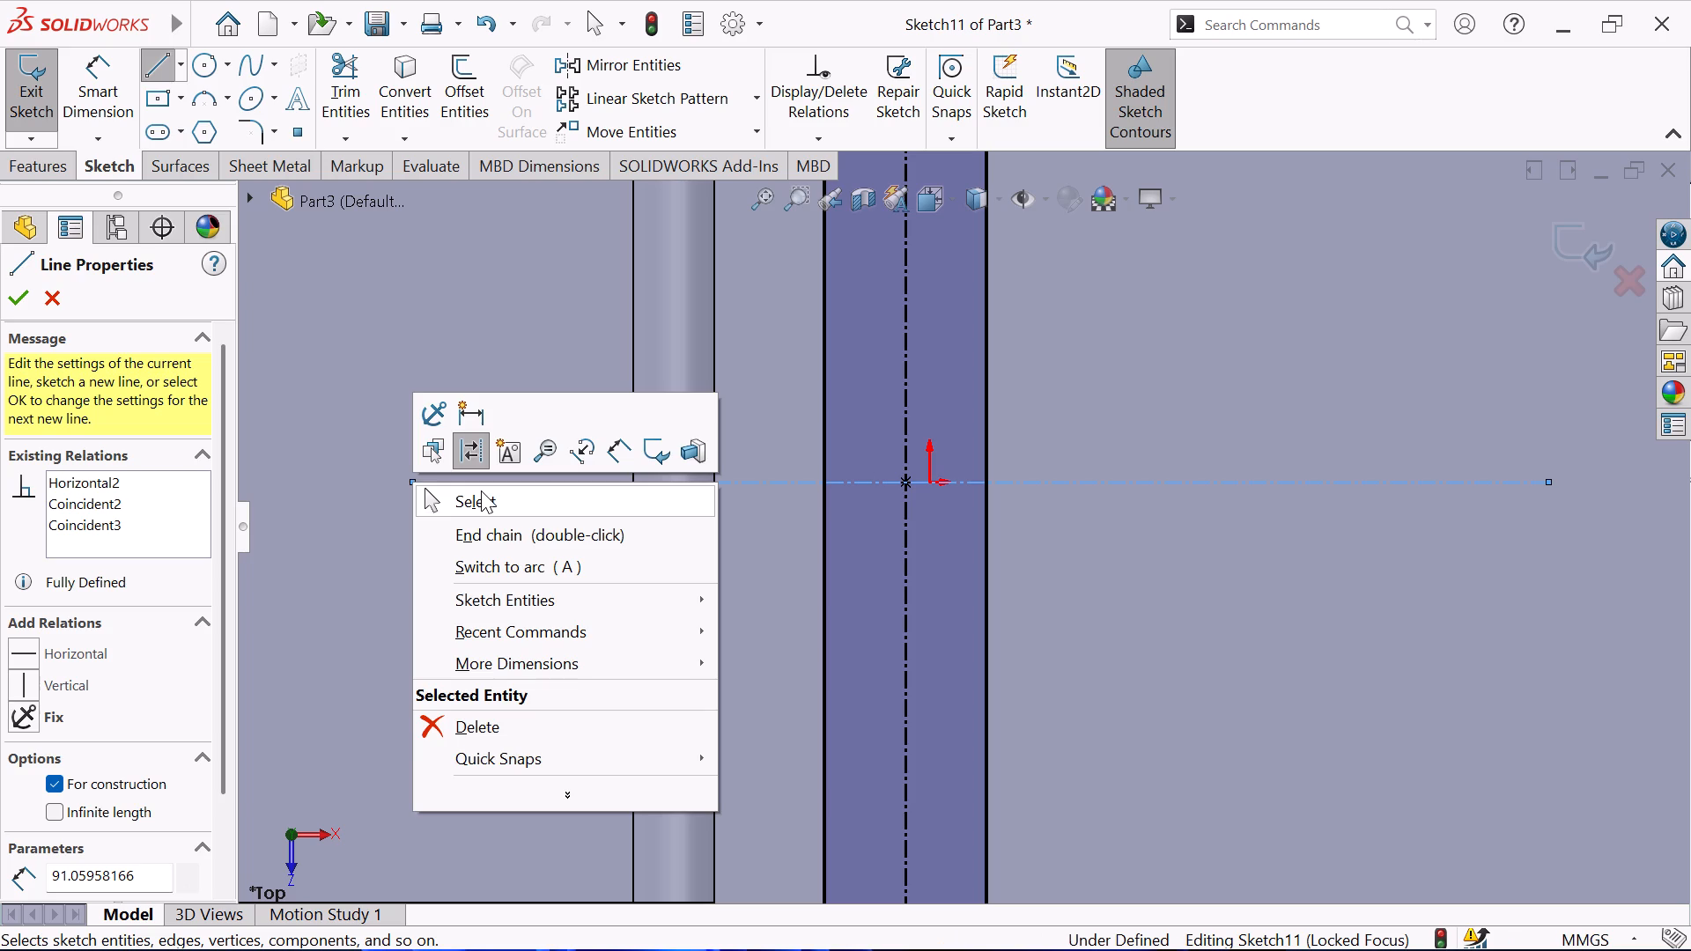
click(481, 490)
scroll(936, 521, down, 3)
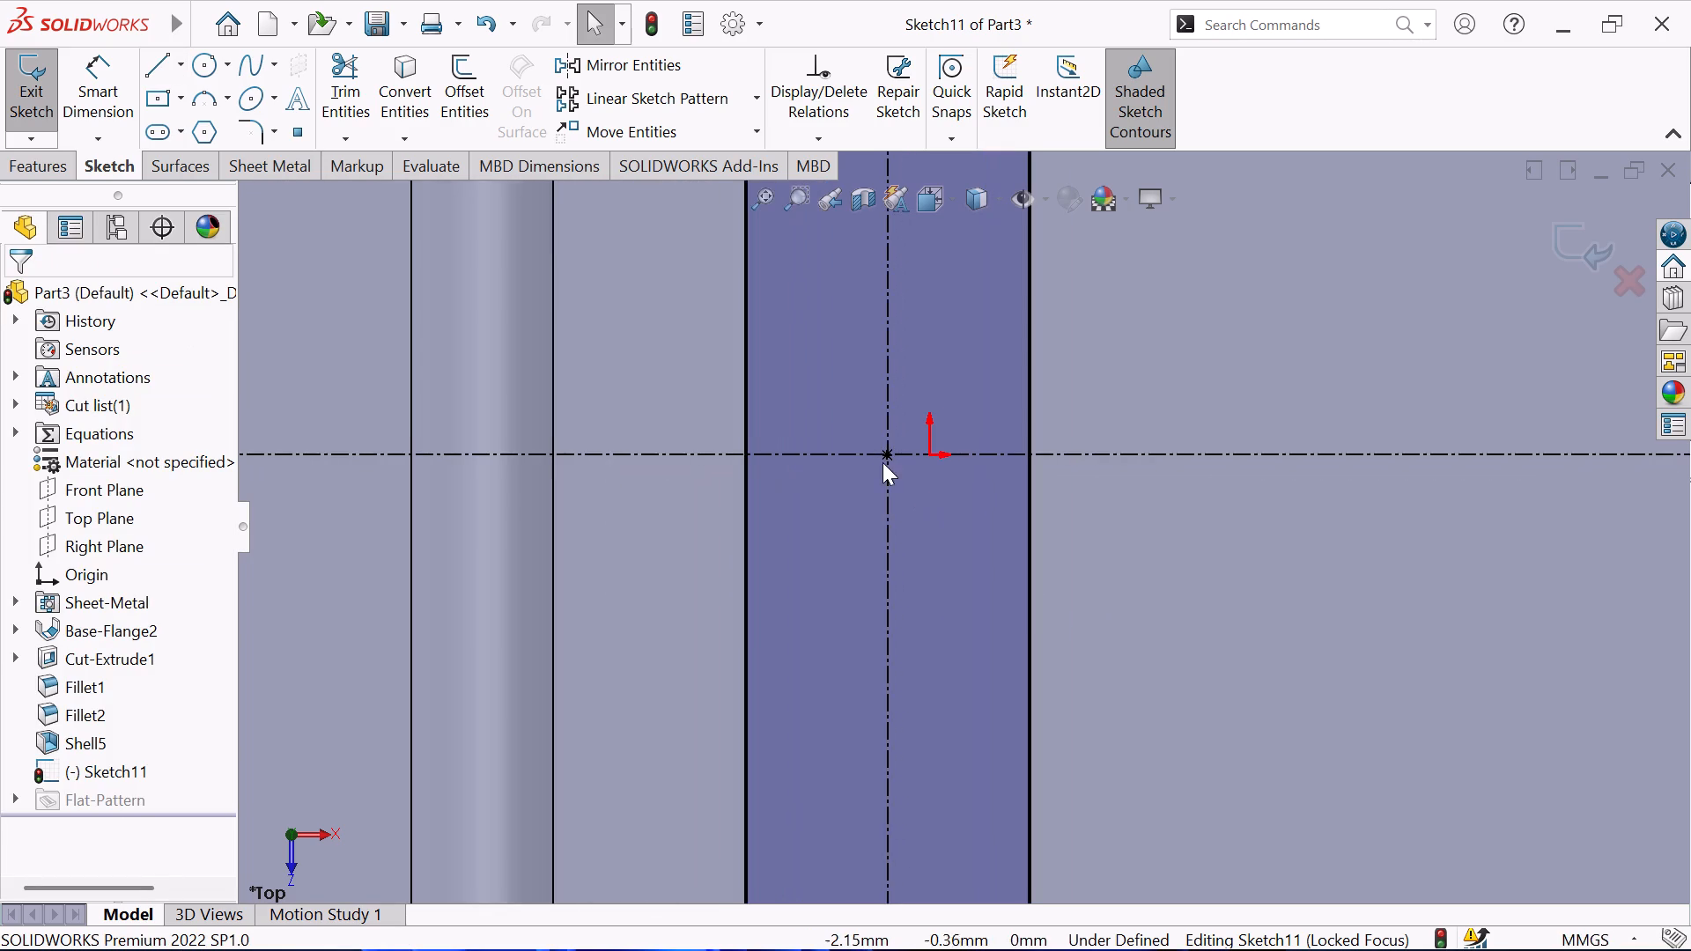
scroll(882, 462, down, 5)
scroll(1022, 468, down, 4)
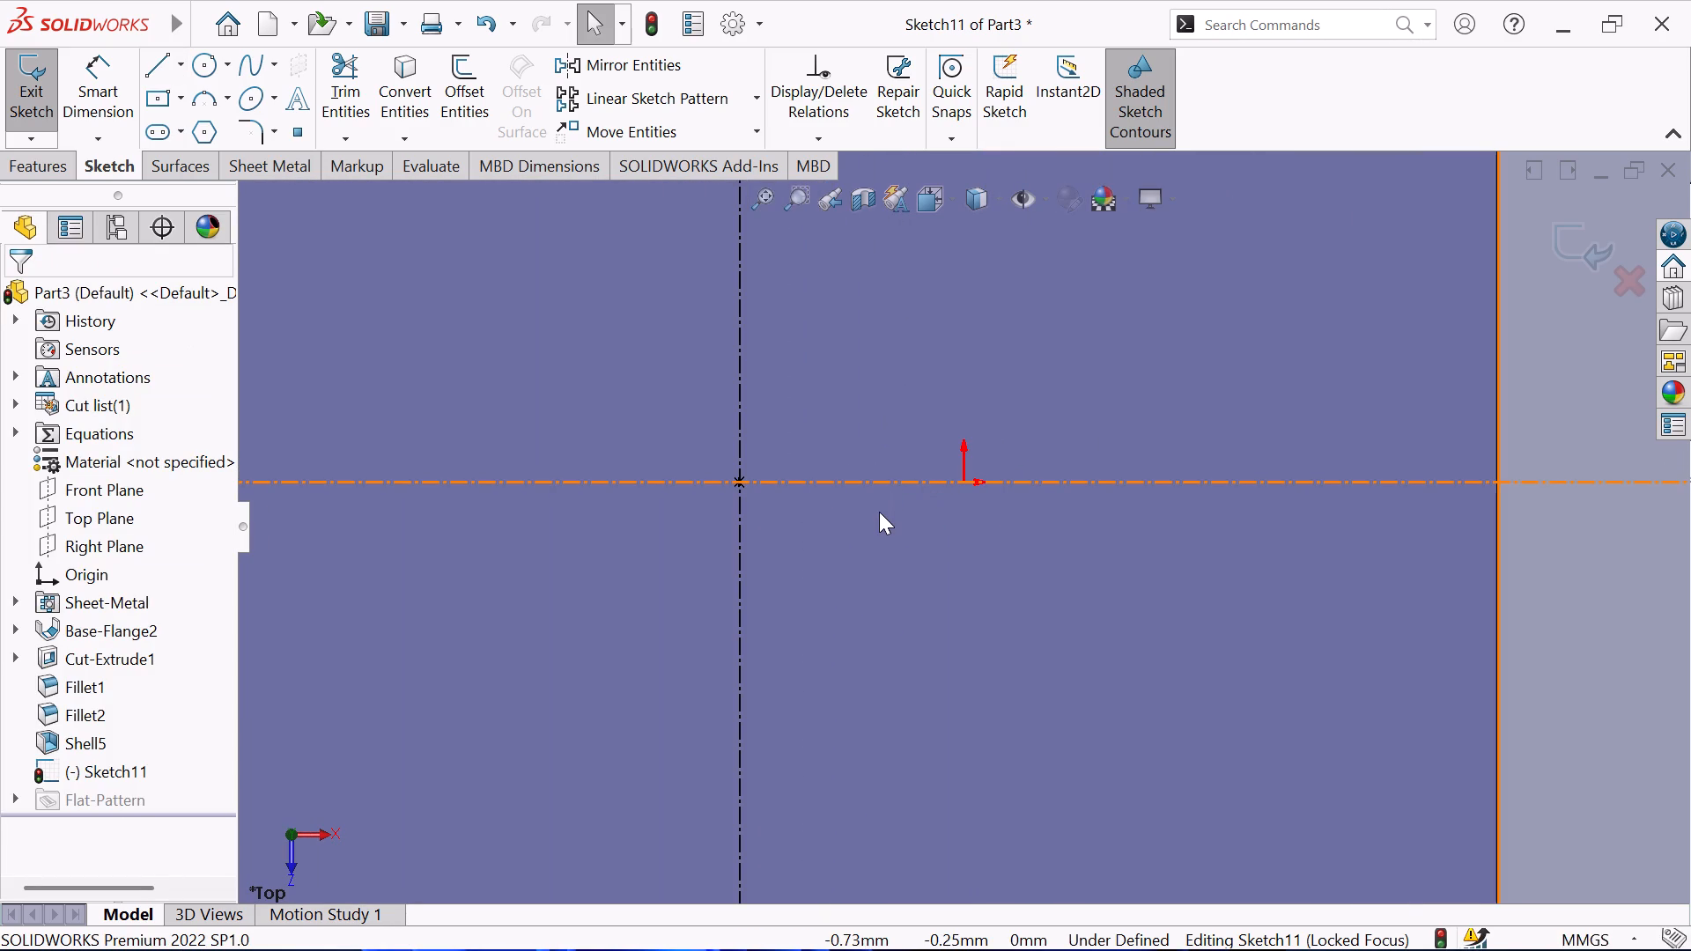
Linear-pattern the sketched slot along the plate's long edge, away from the pocket, with 6 instances at 15 mm spacing.
scroll(879, 512, up, 16)
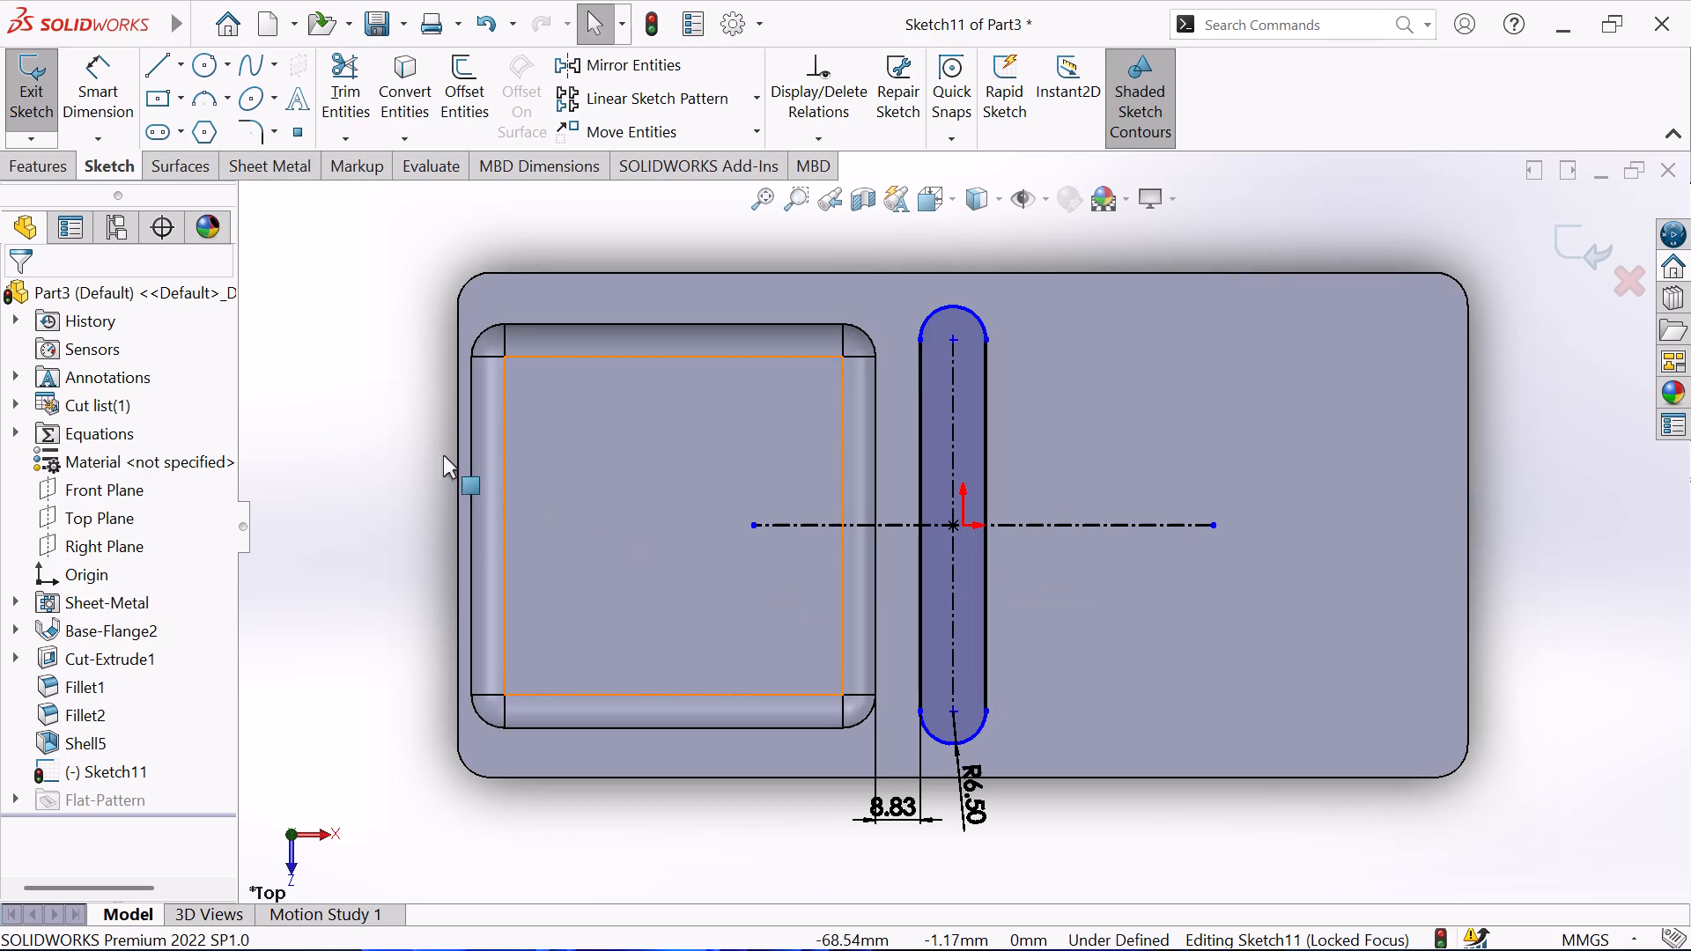
click(622, 98)
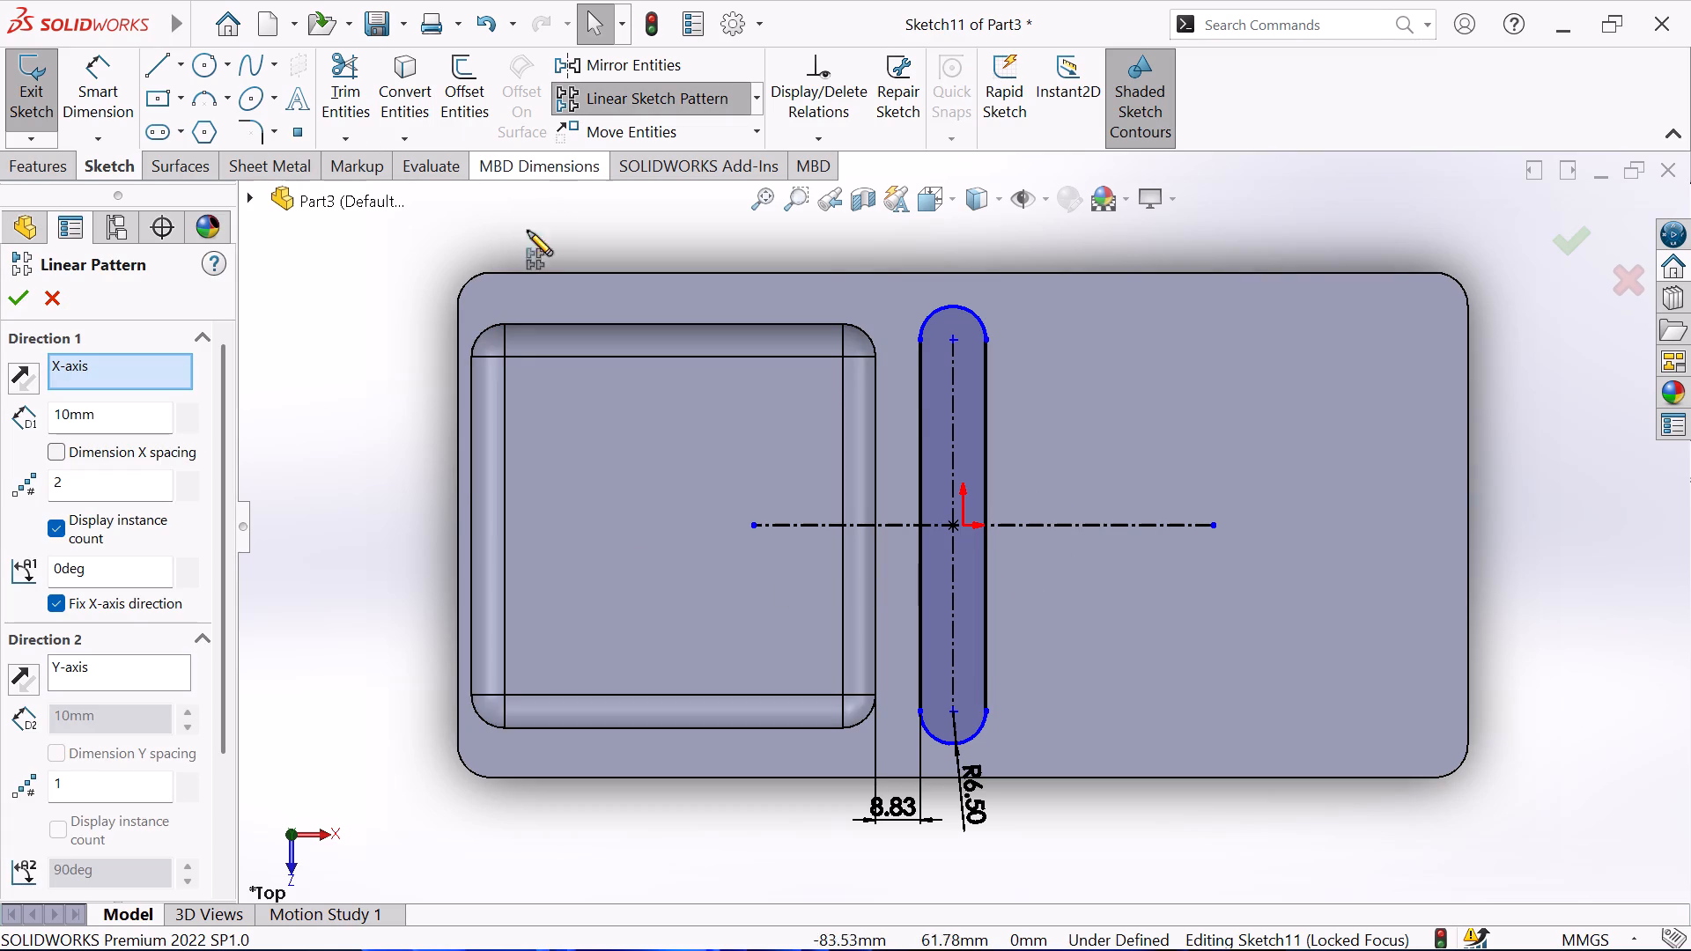
click(1119, 778)
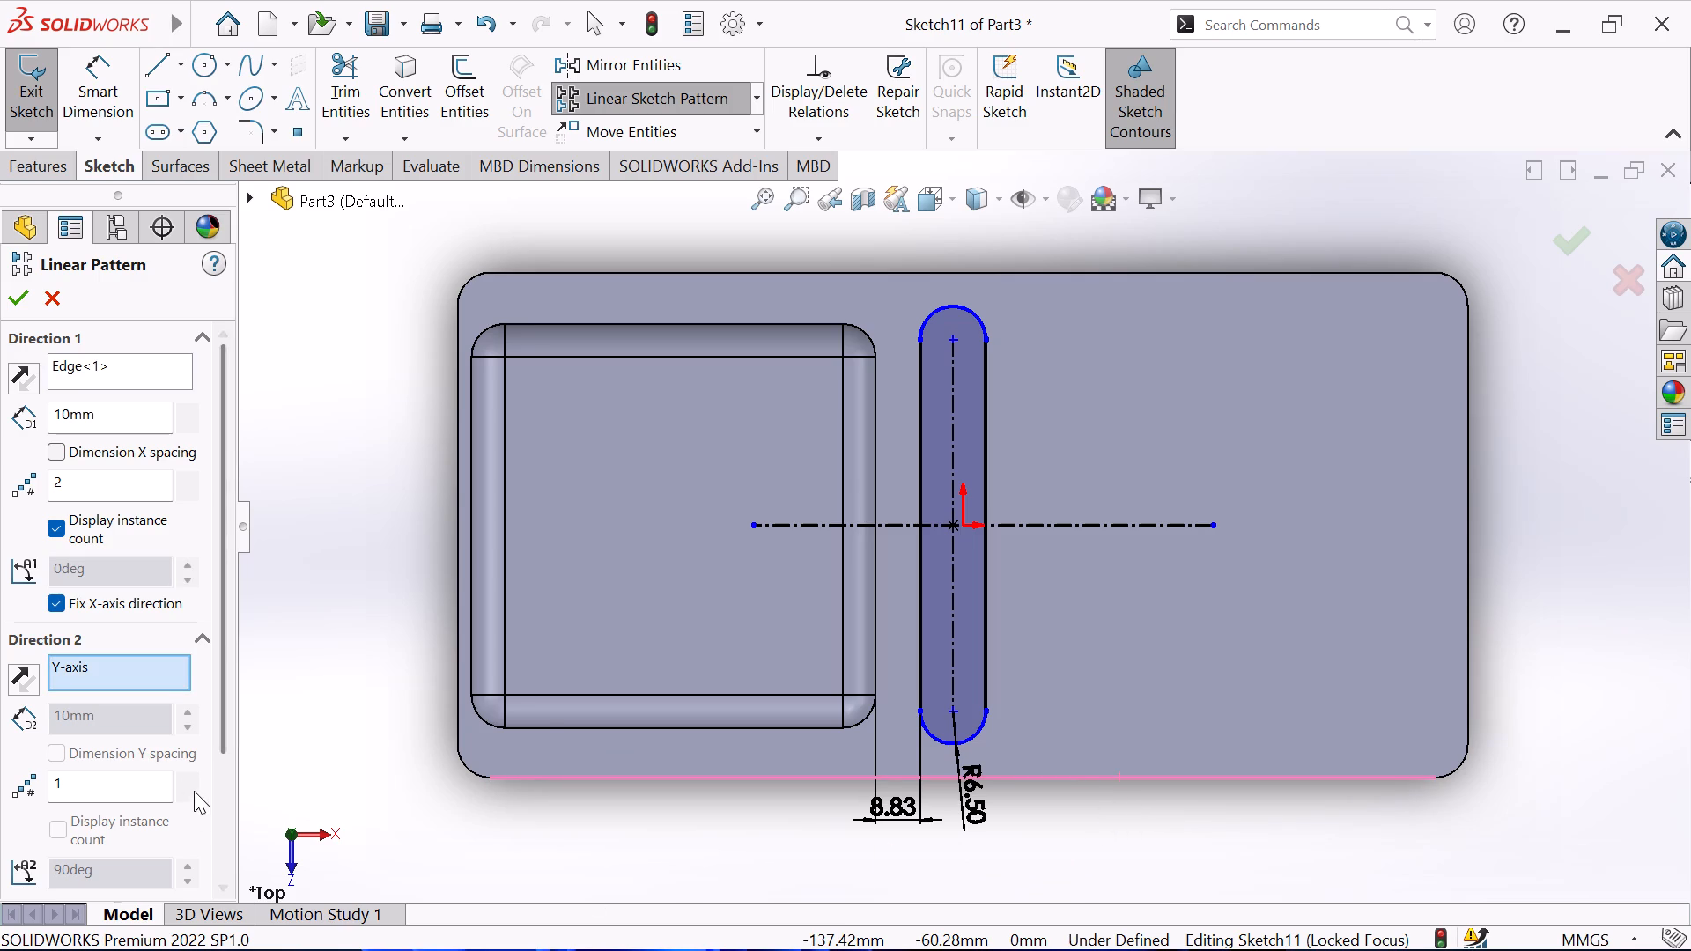
double_click(98, 487)
key(6)
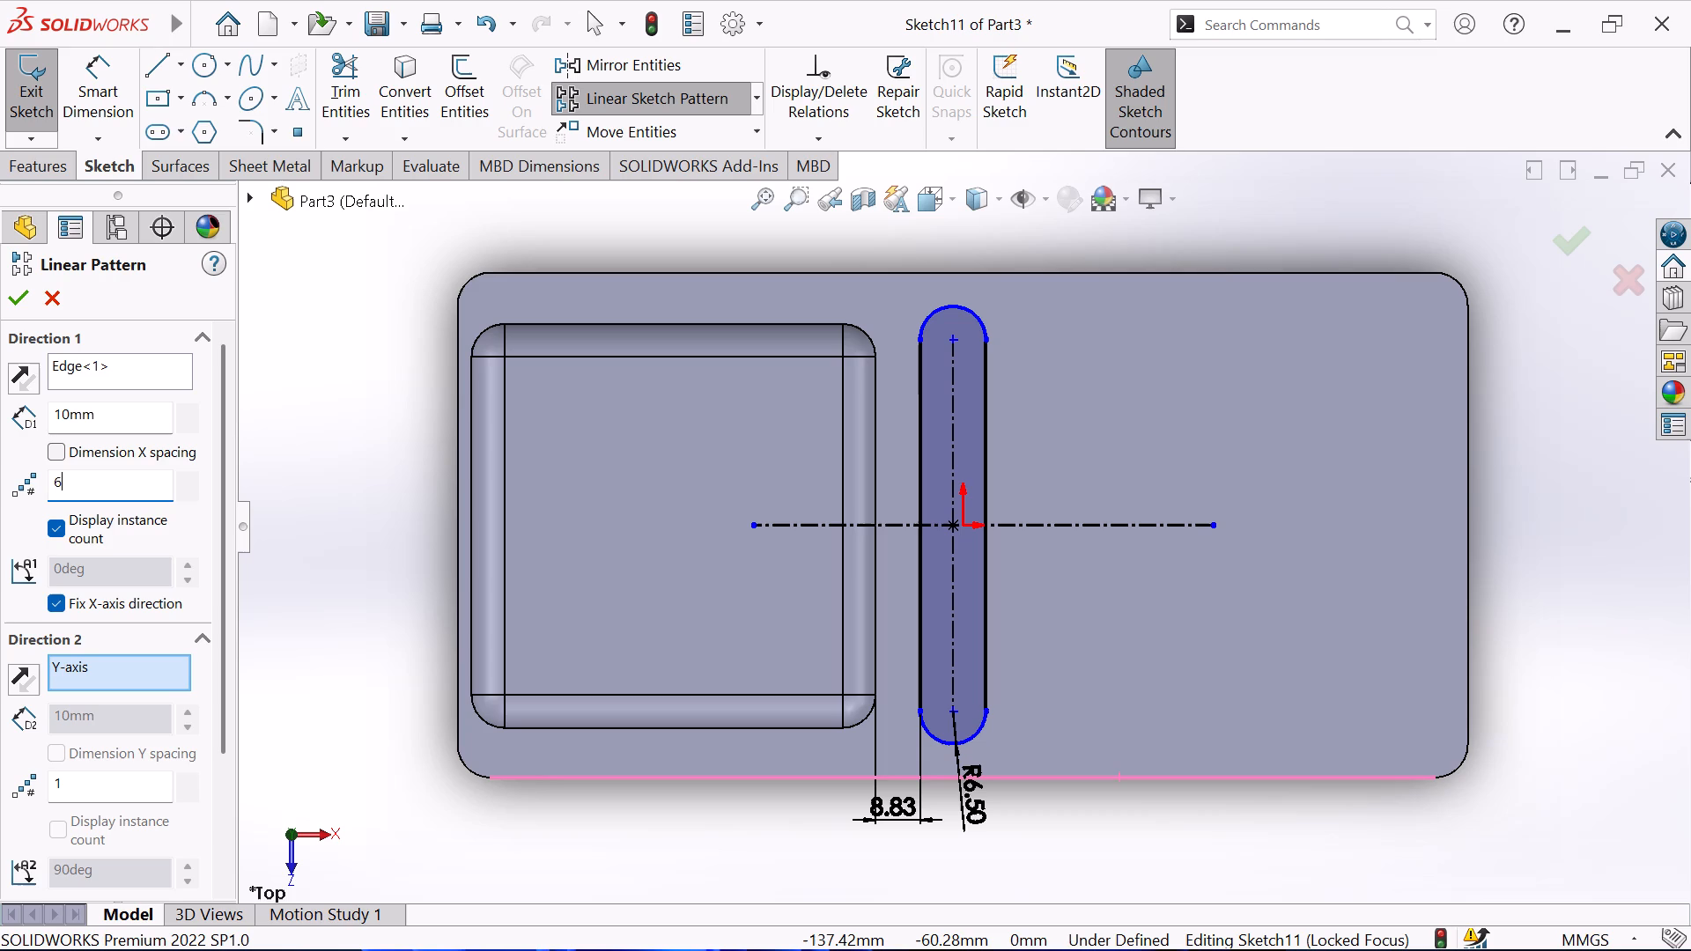
key(Return)
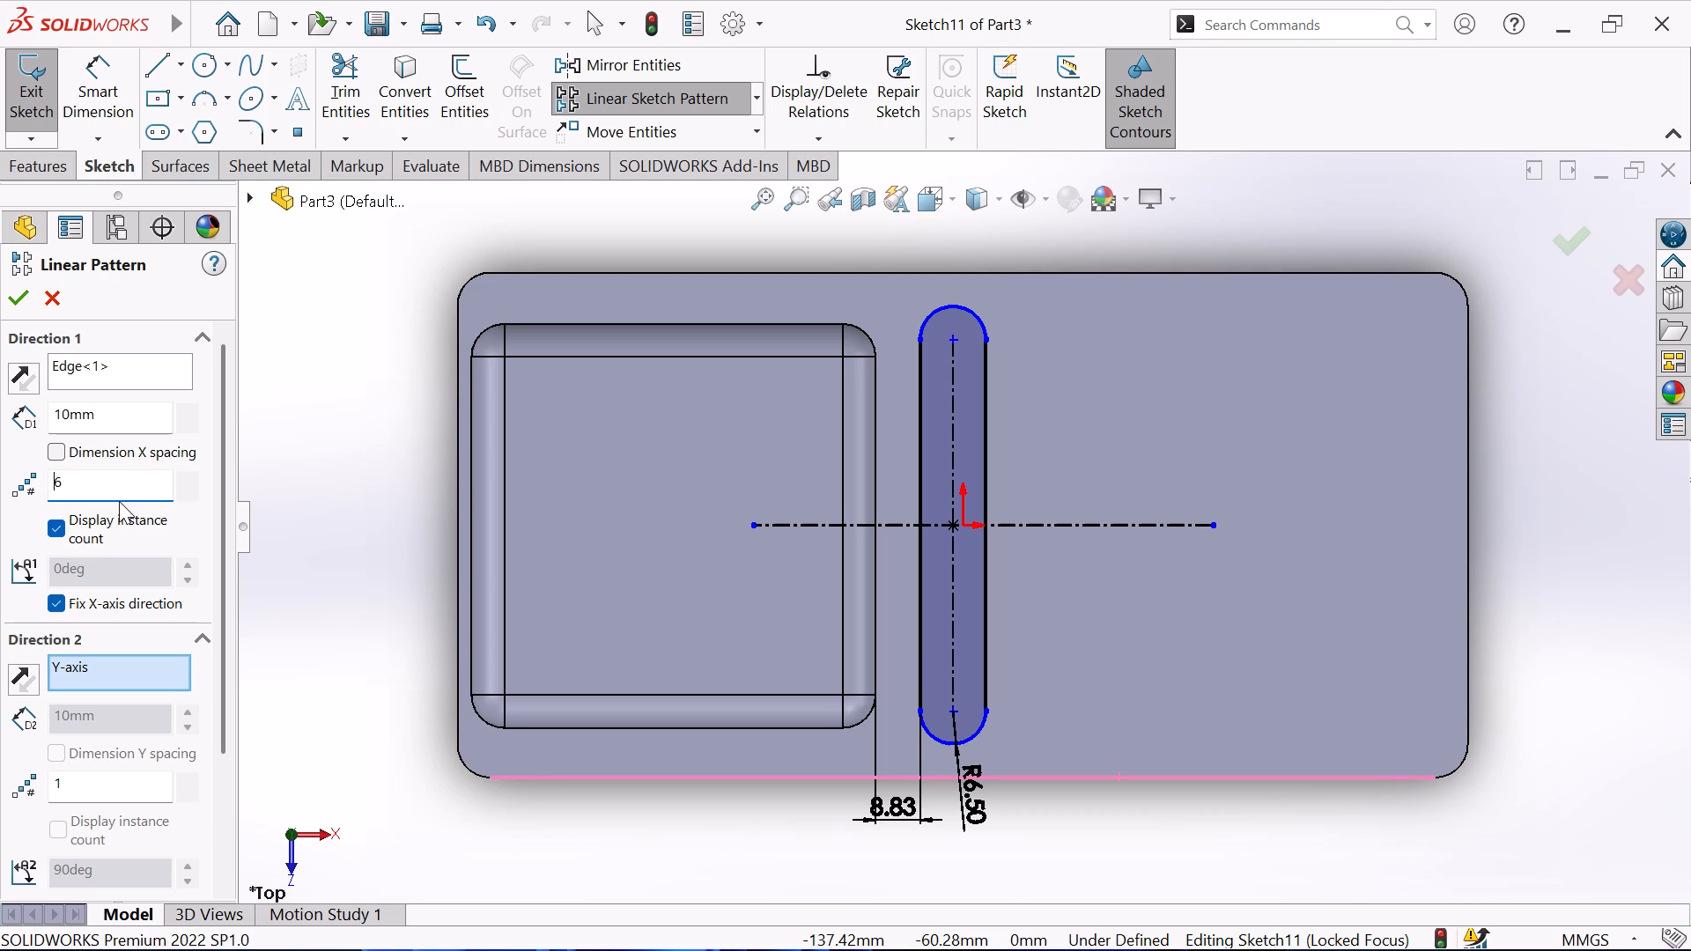
double_click(130, 424)
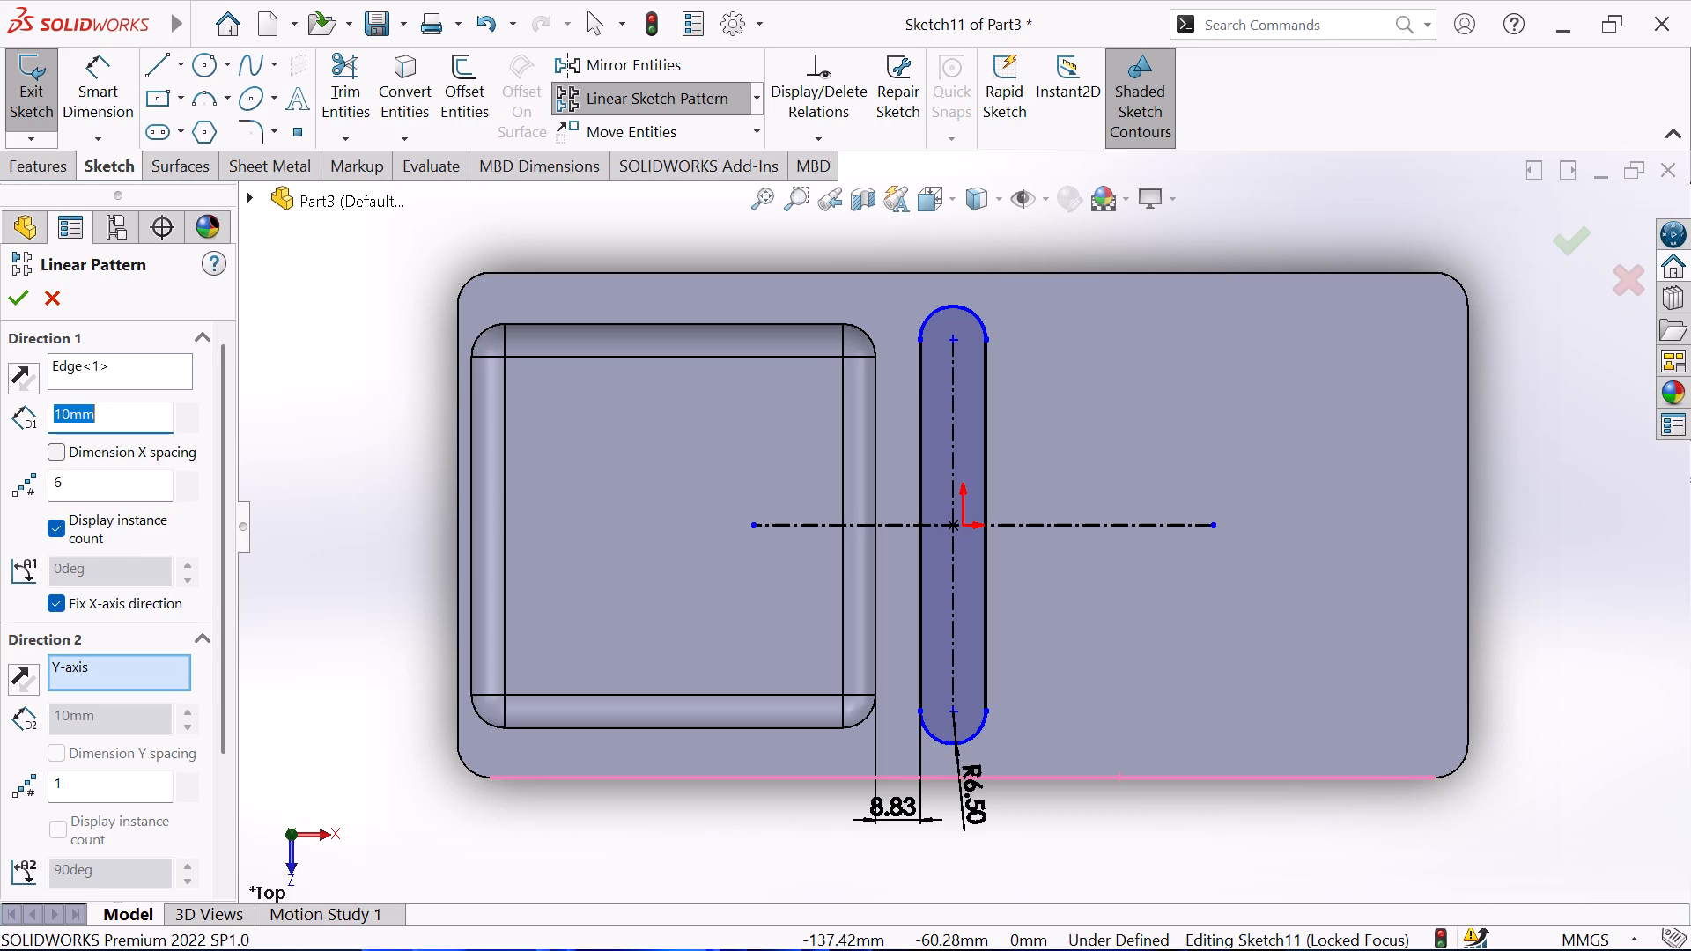
key(2)
key(BackSpace)
text(15)
key(Return)
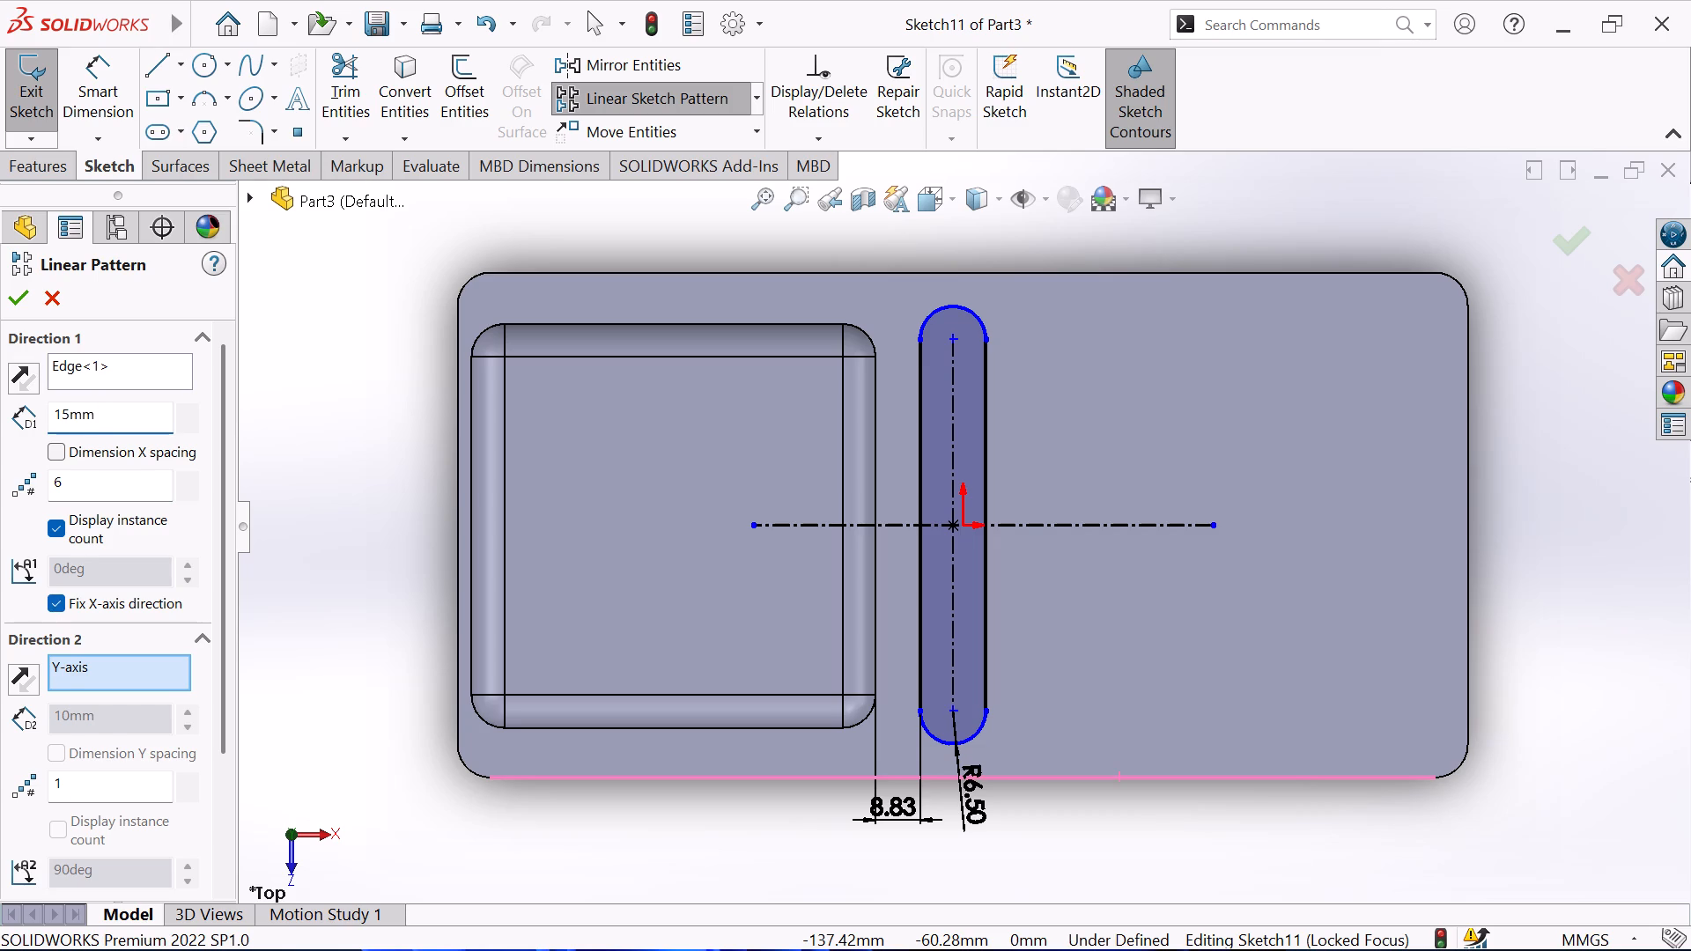
scroll(59, 786, down, 1)
click(76, 844)
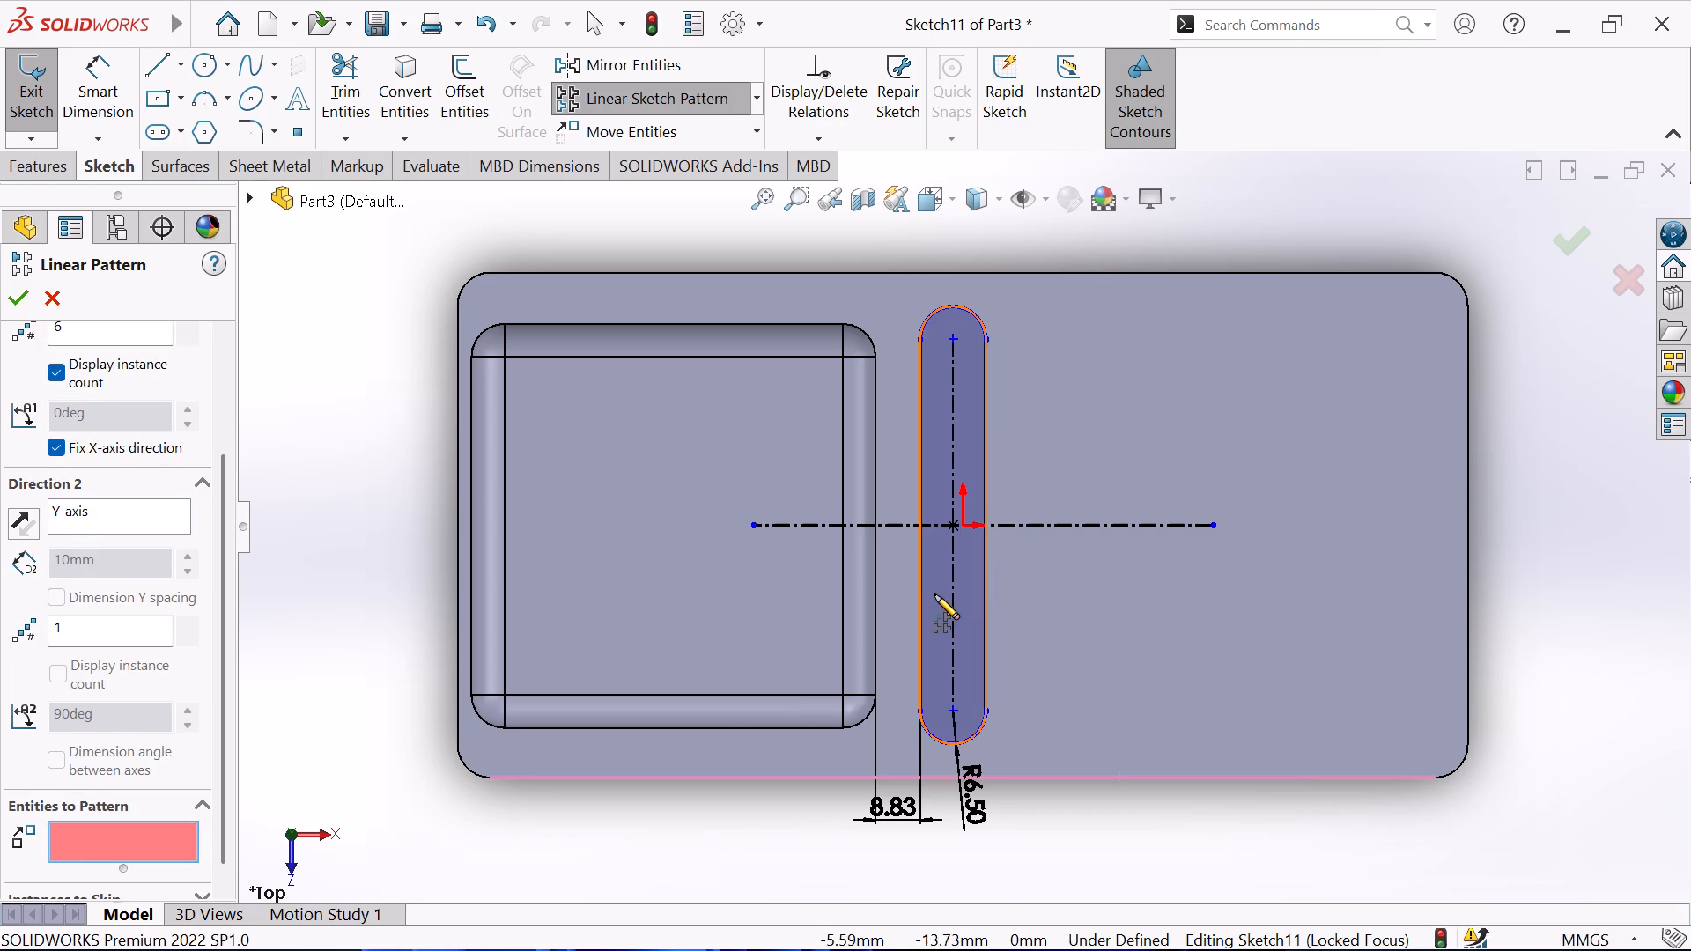
click(922, 566)
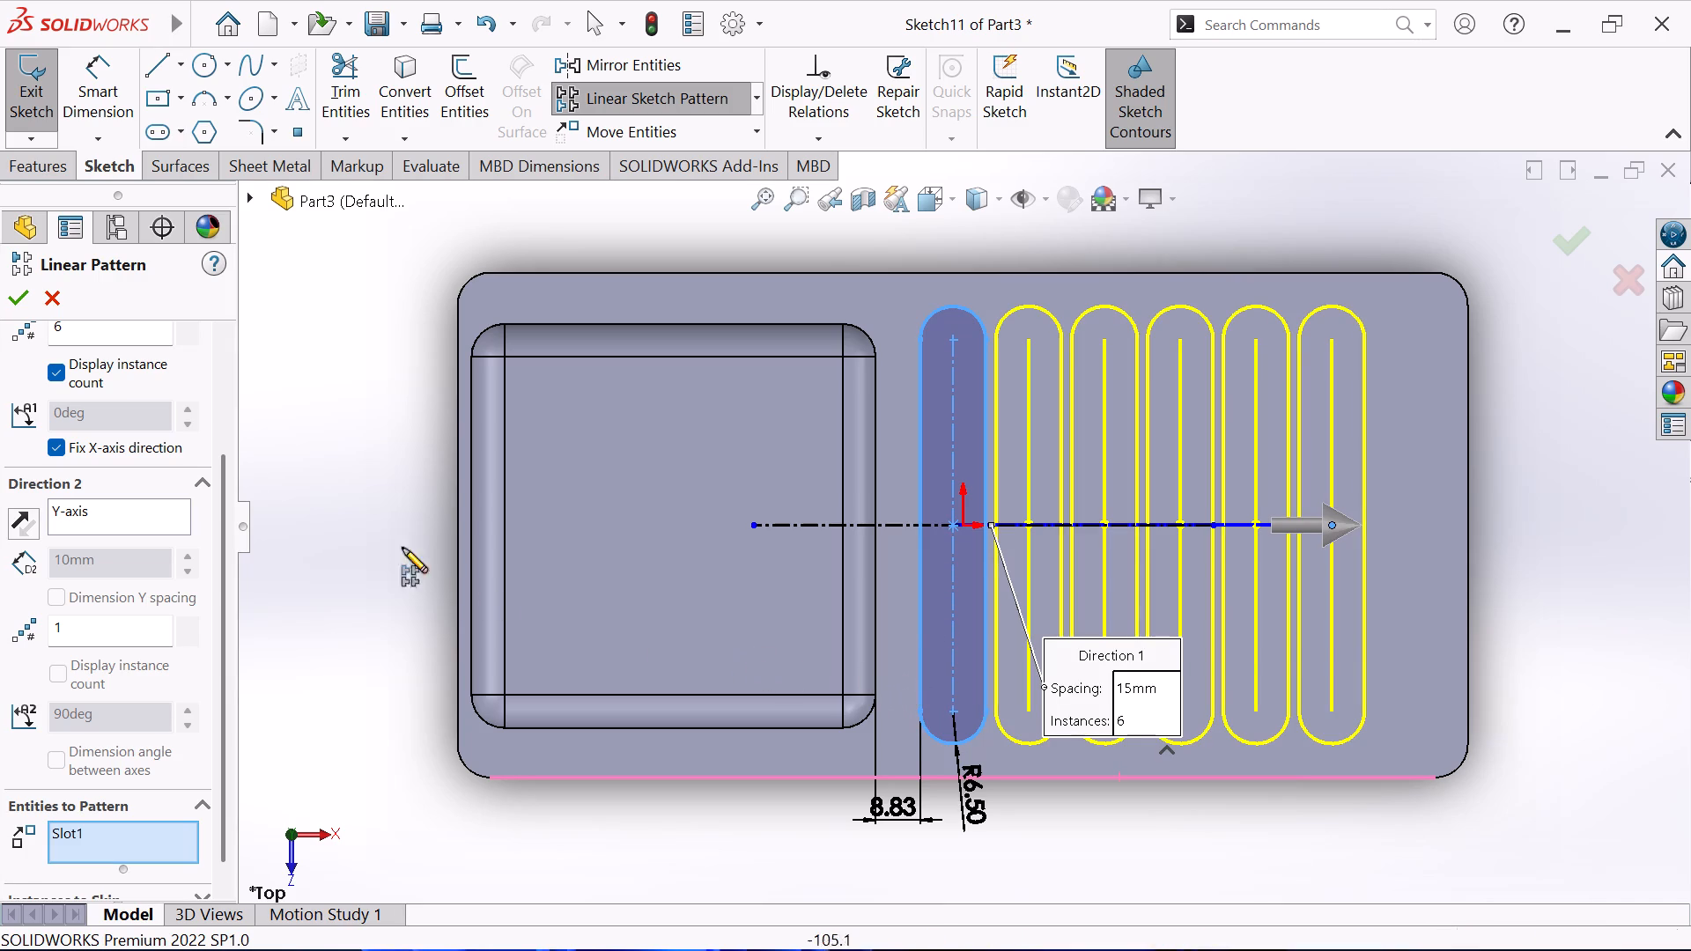
click(22, 299)
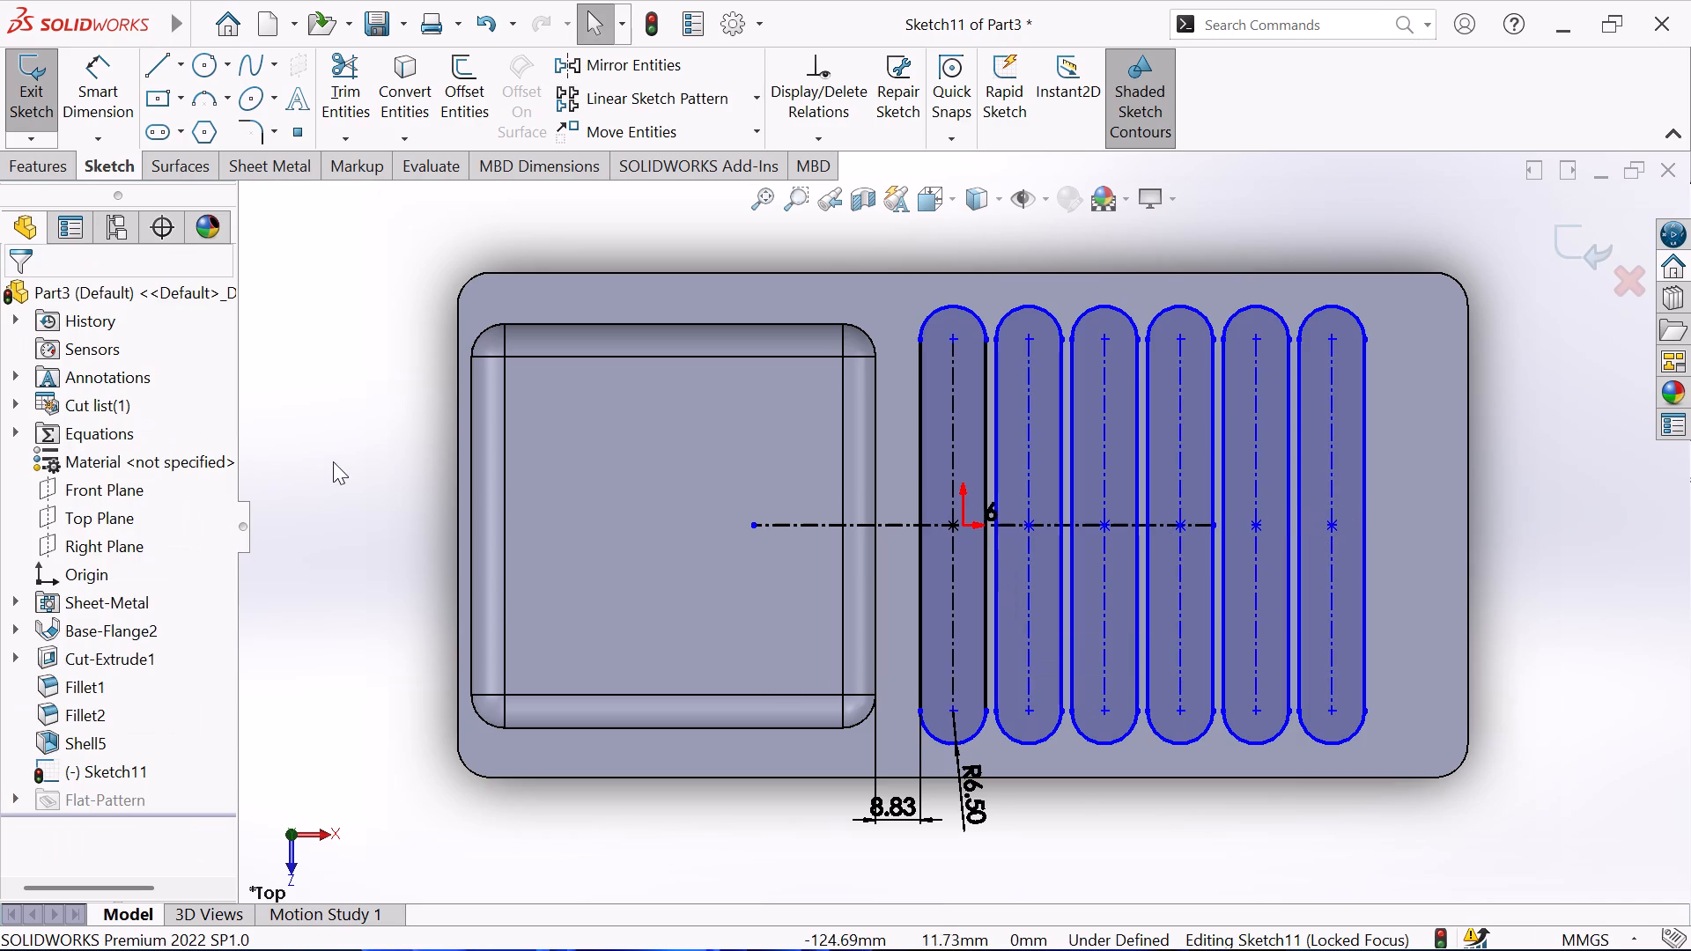
Cut-extrude the six sketched slots into the plate with a blind depth of 1.5 mm.
middle_drag(320, 400, 348, 187)
scroll(326, 295, up, 2)
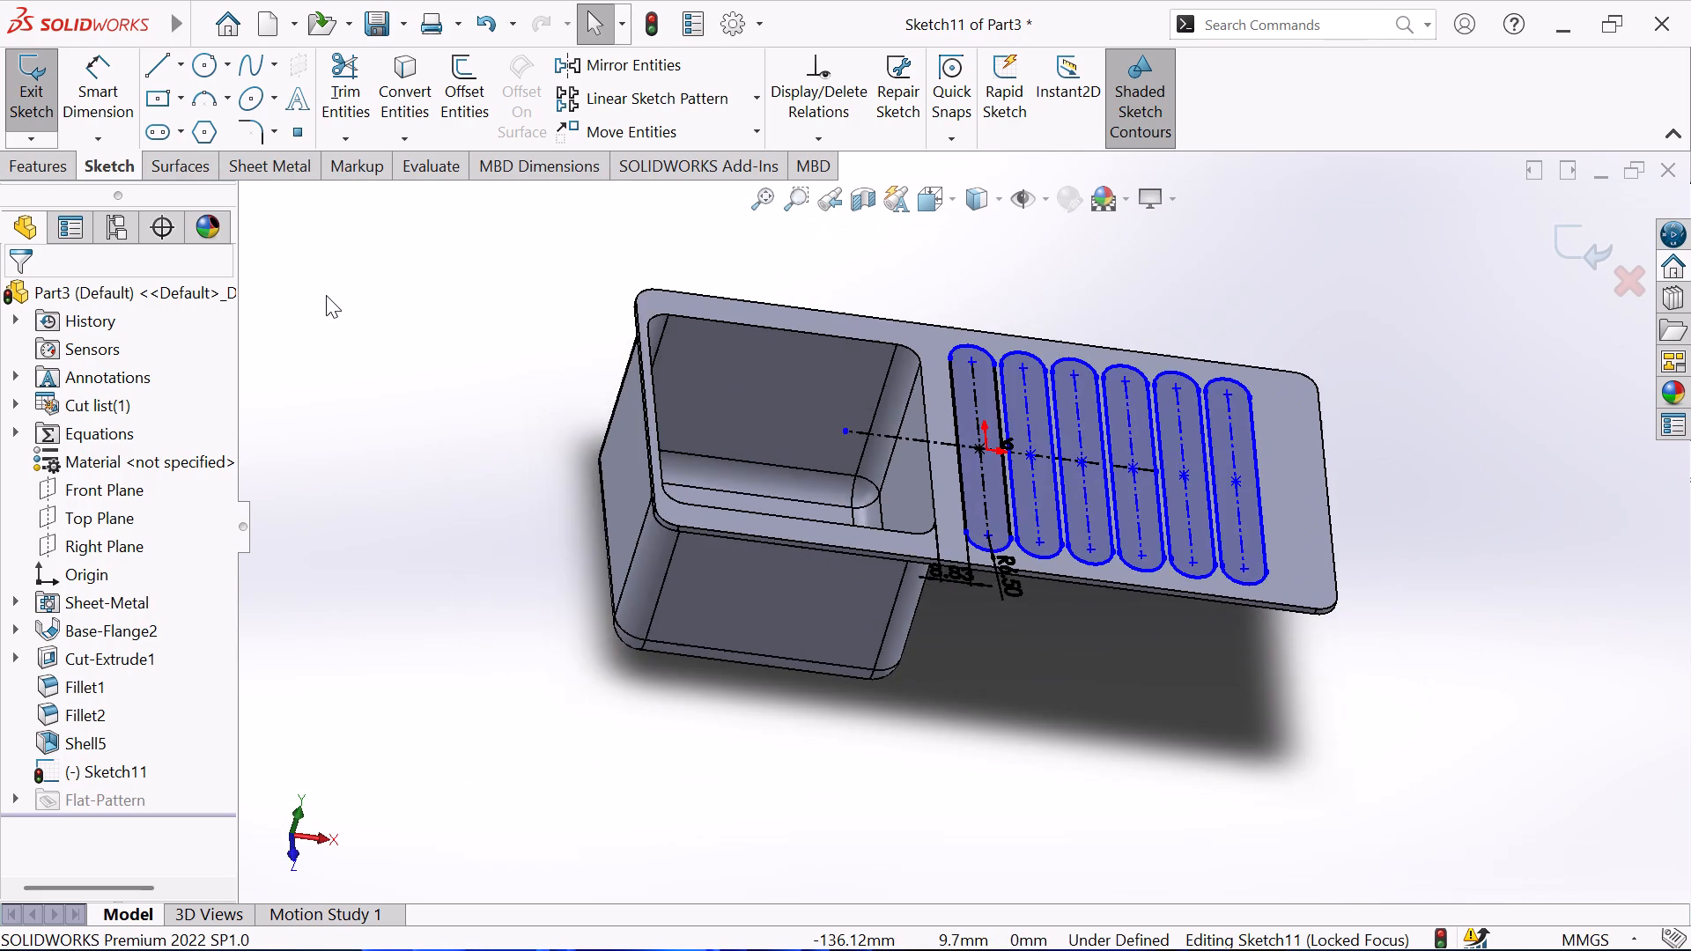
middle_drag(326, 295, 327, 217)
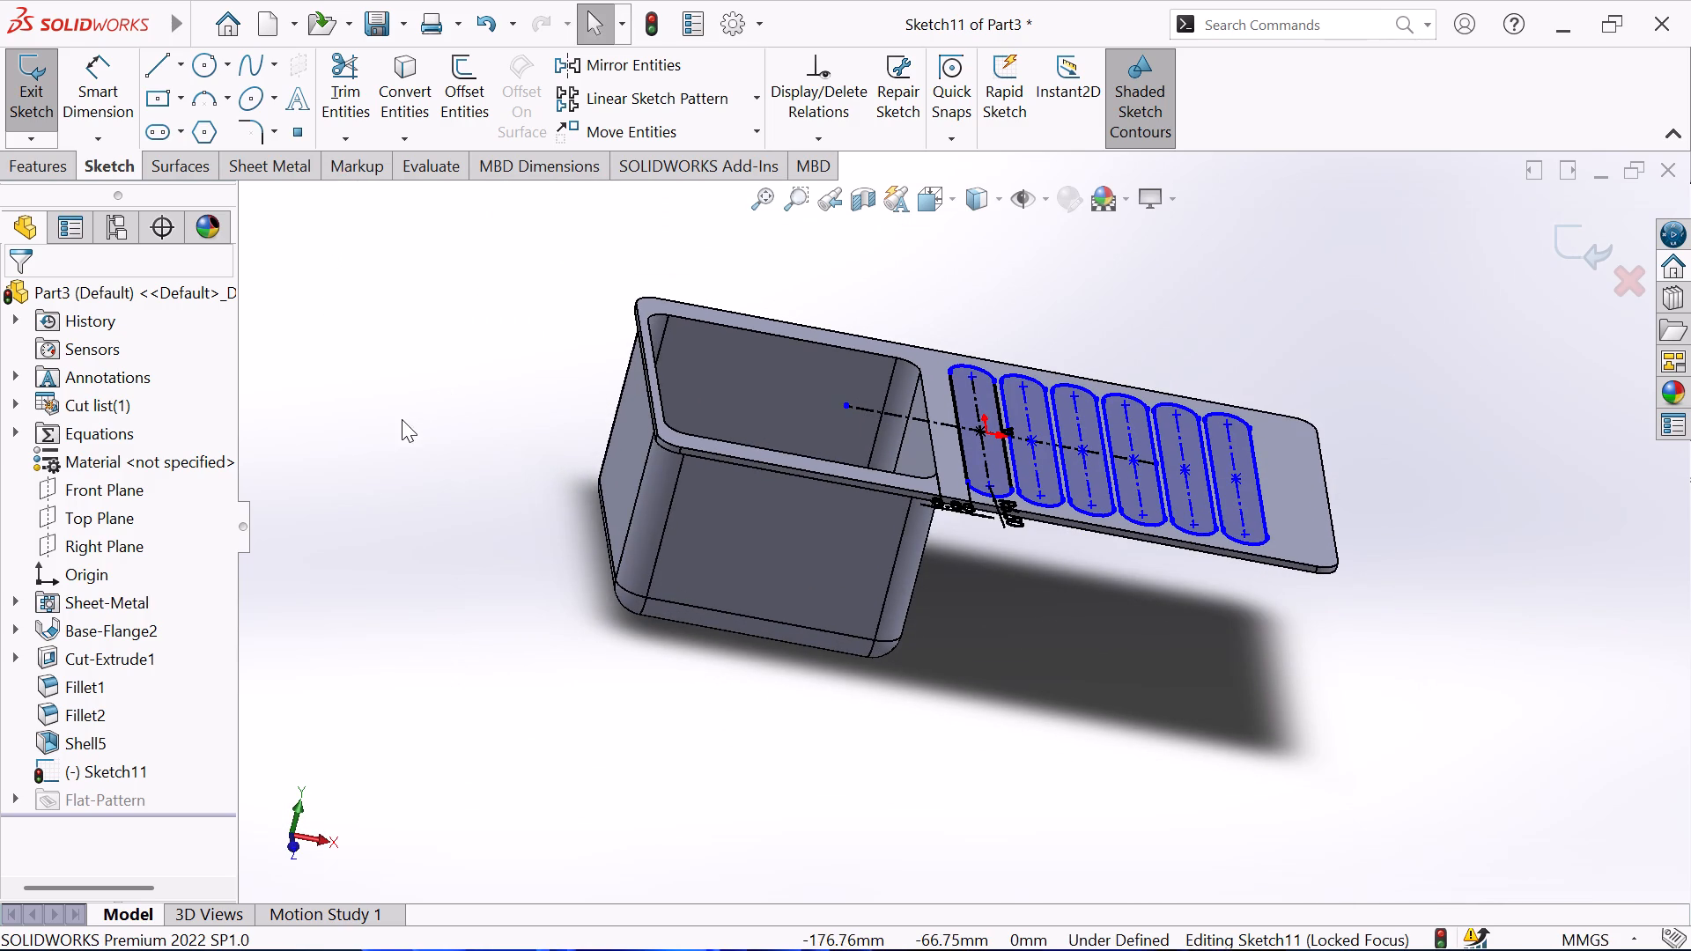
key(Escape)
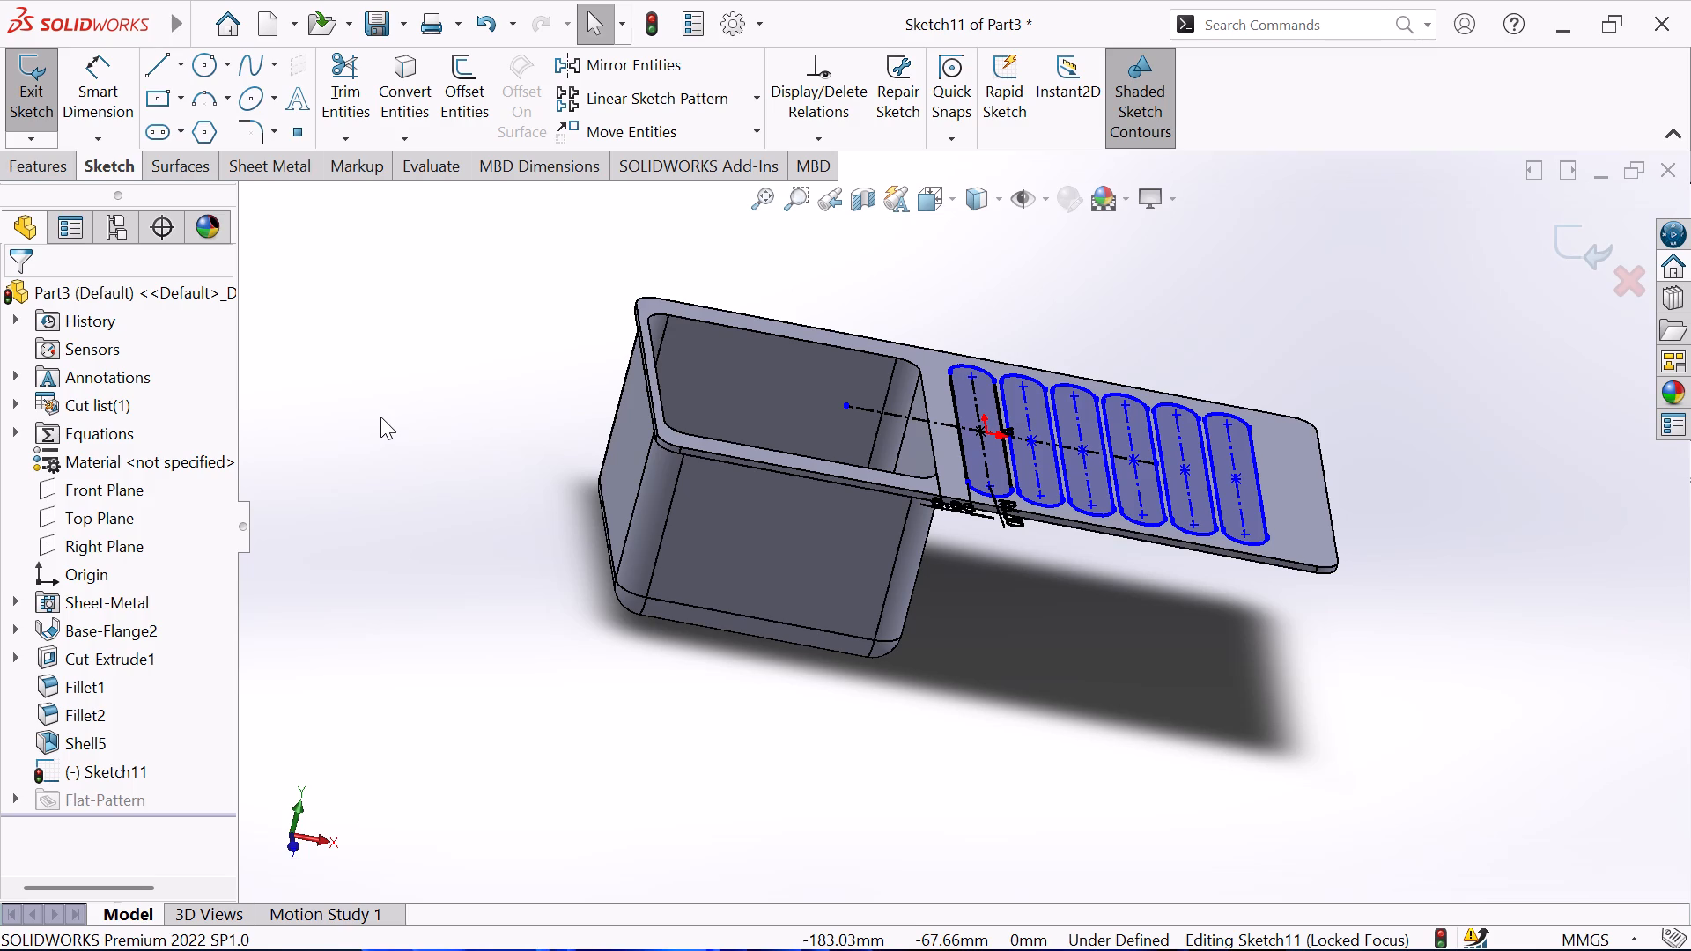
click(37, 169)
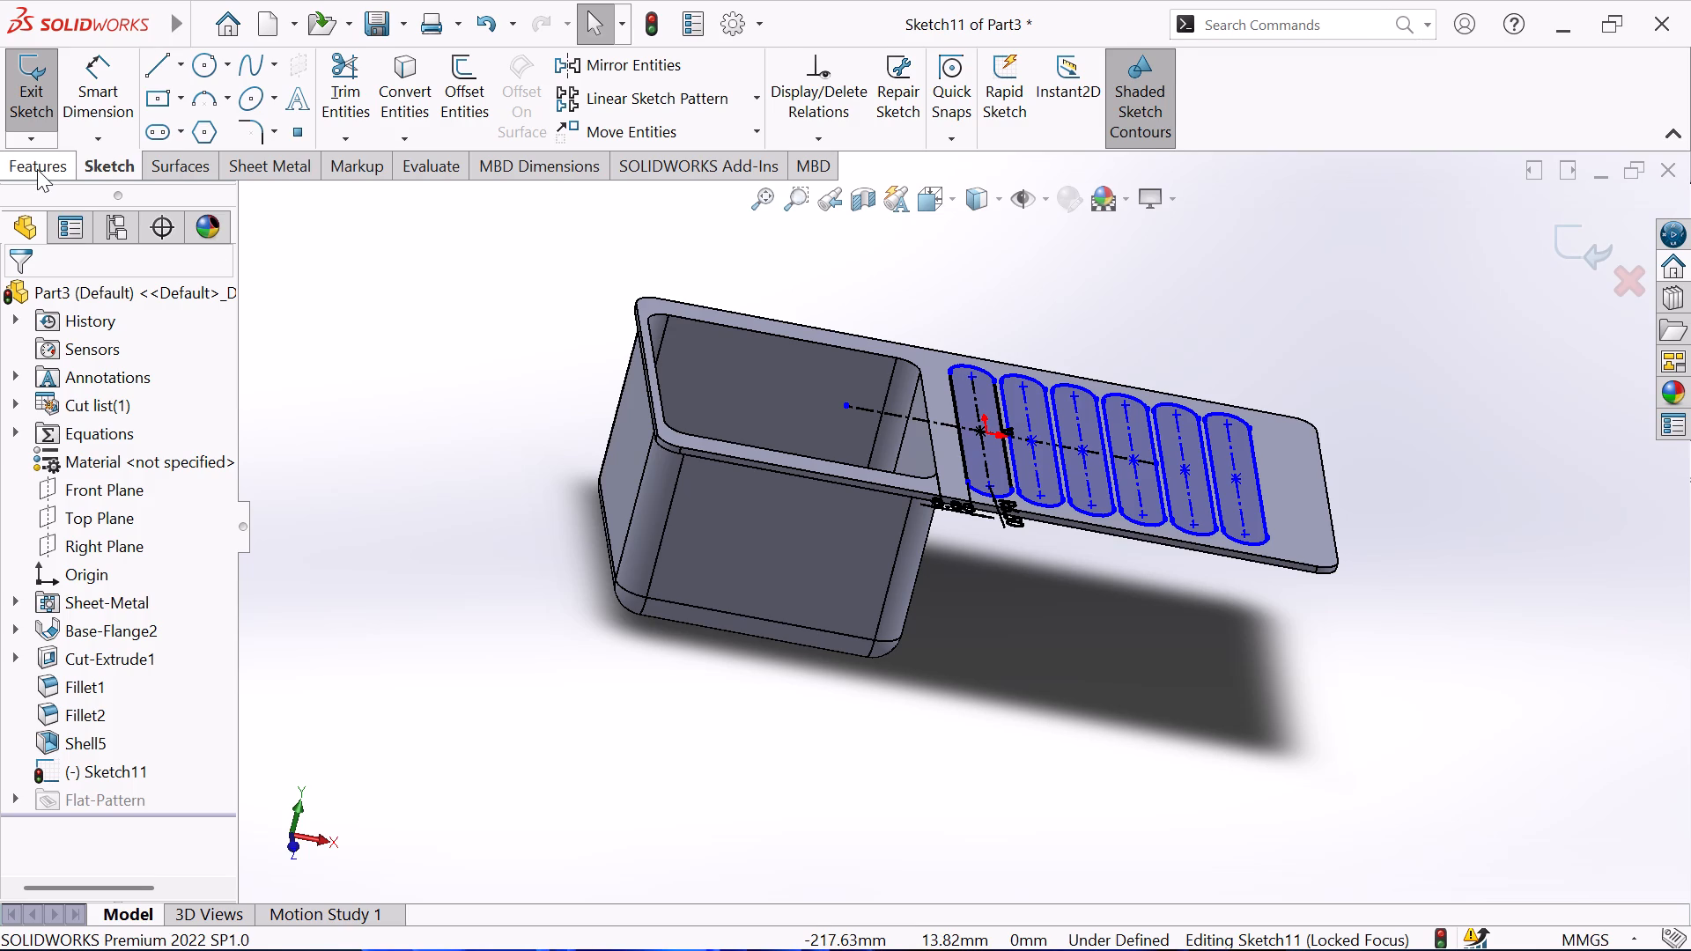
click(371, 83)
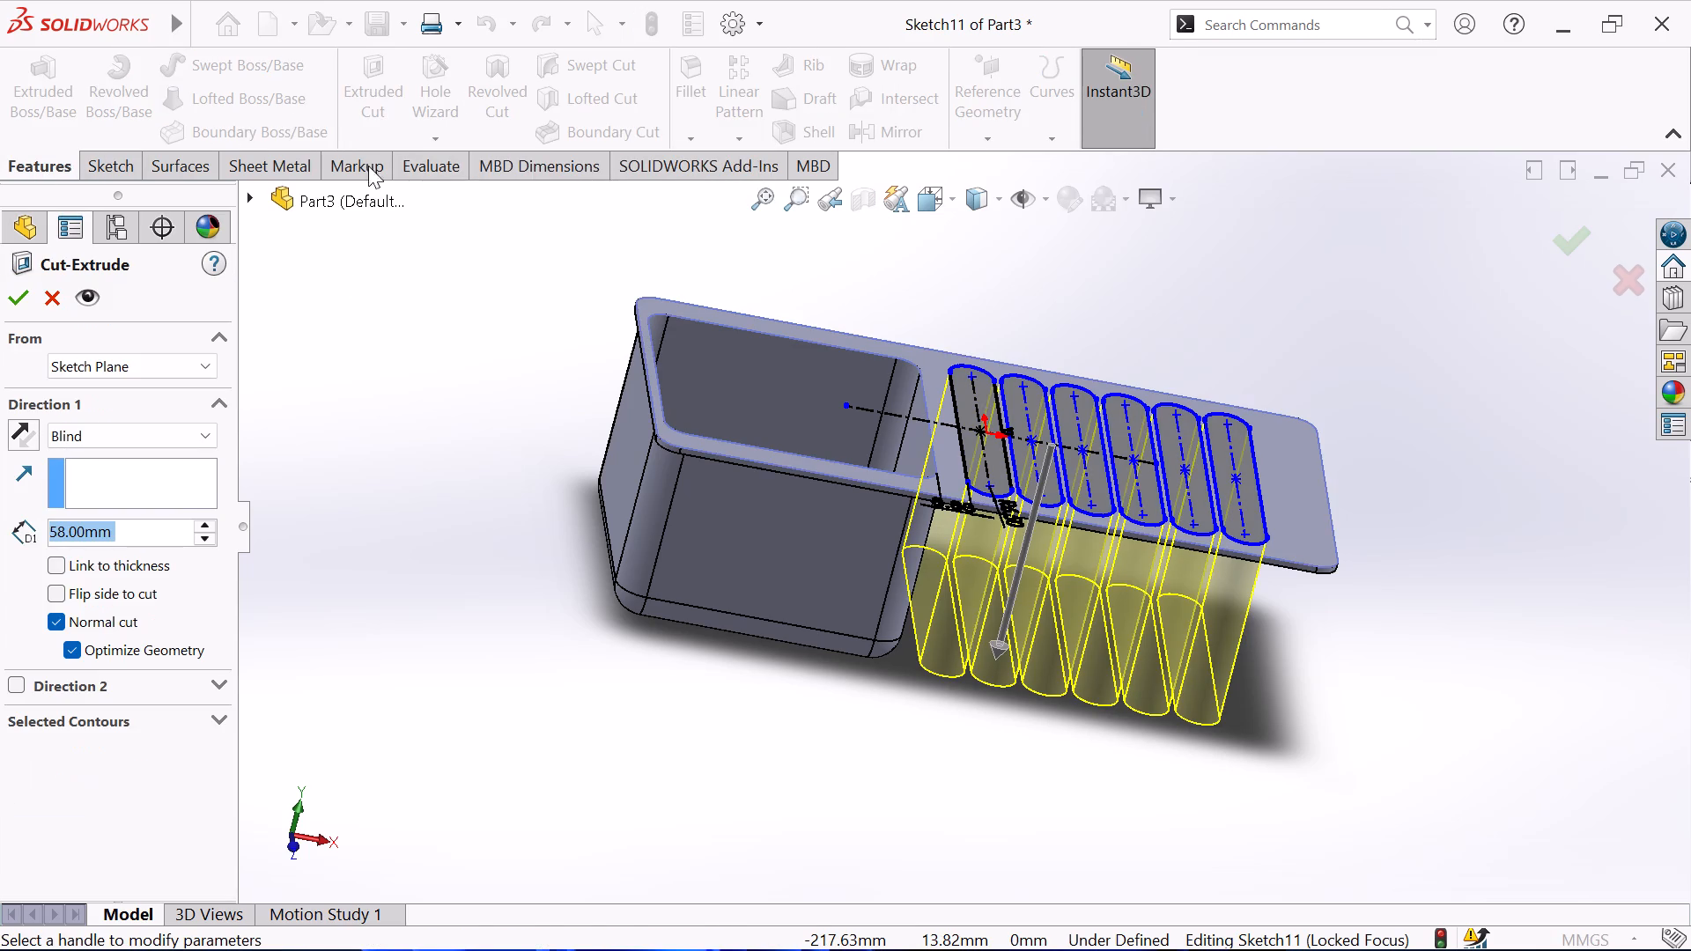
double_click(157, 527)
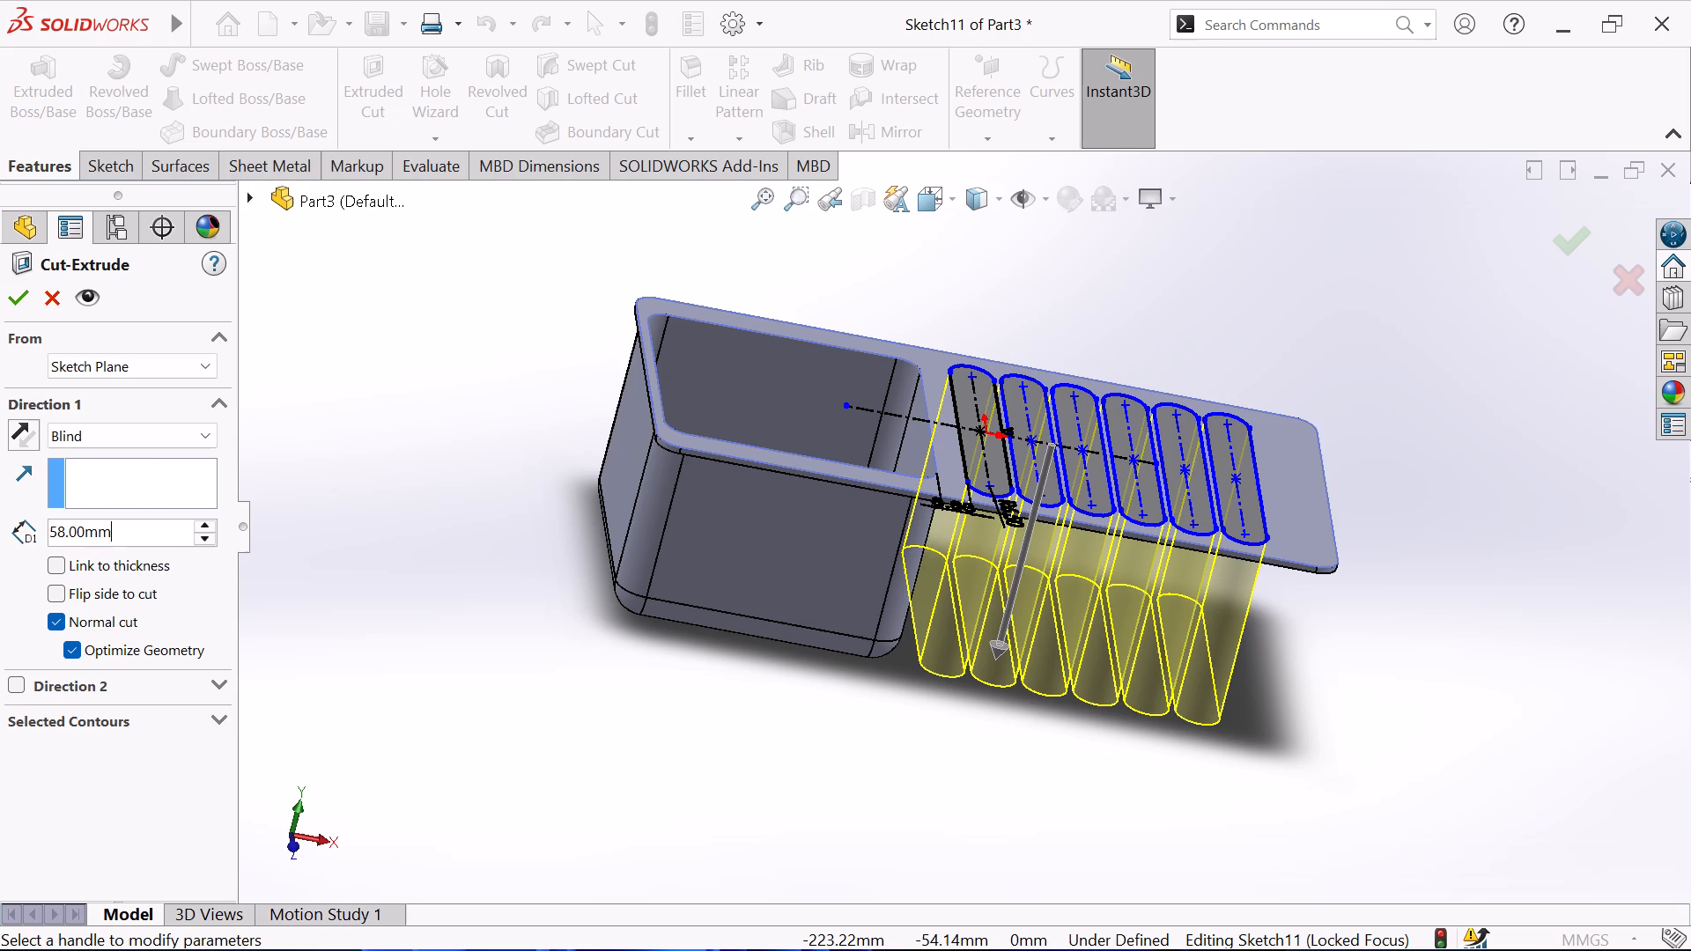
text(1.5)
key(Return)
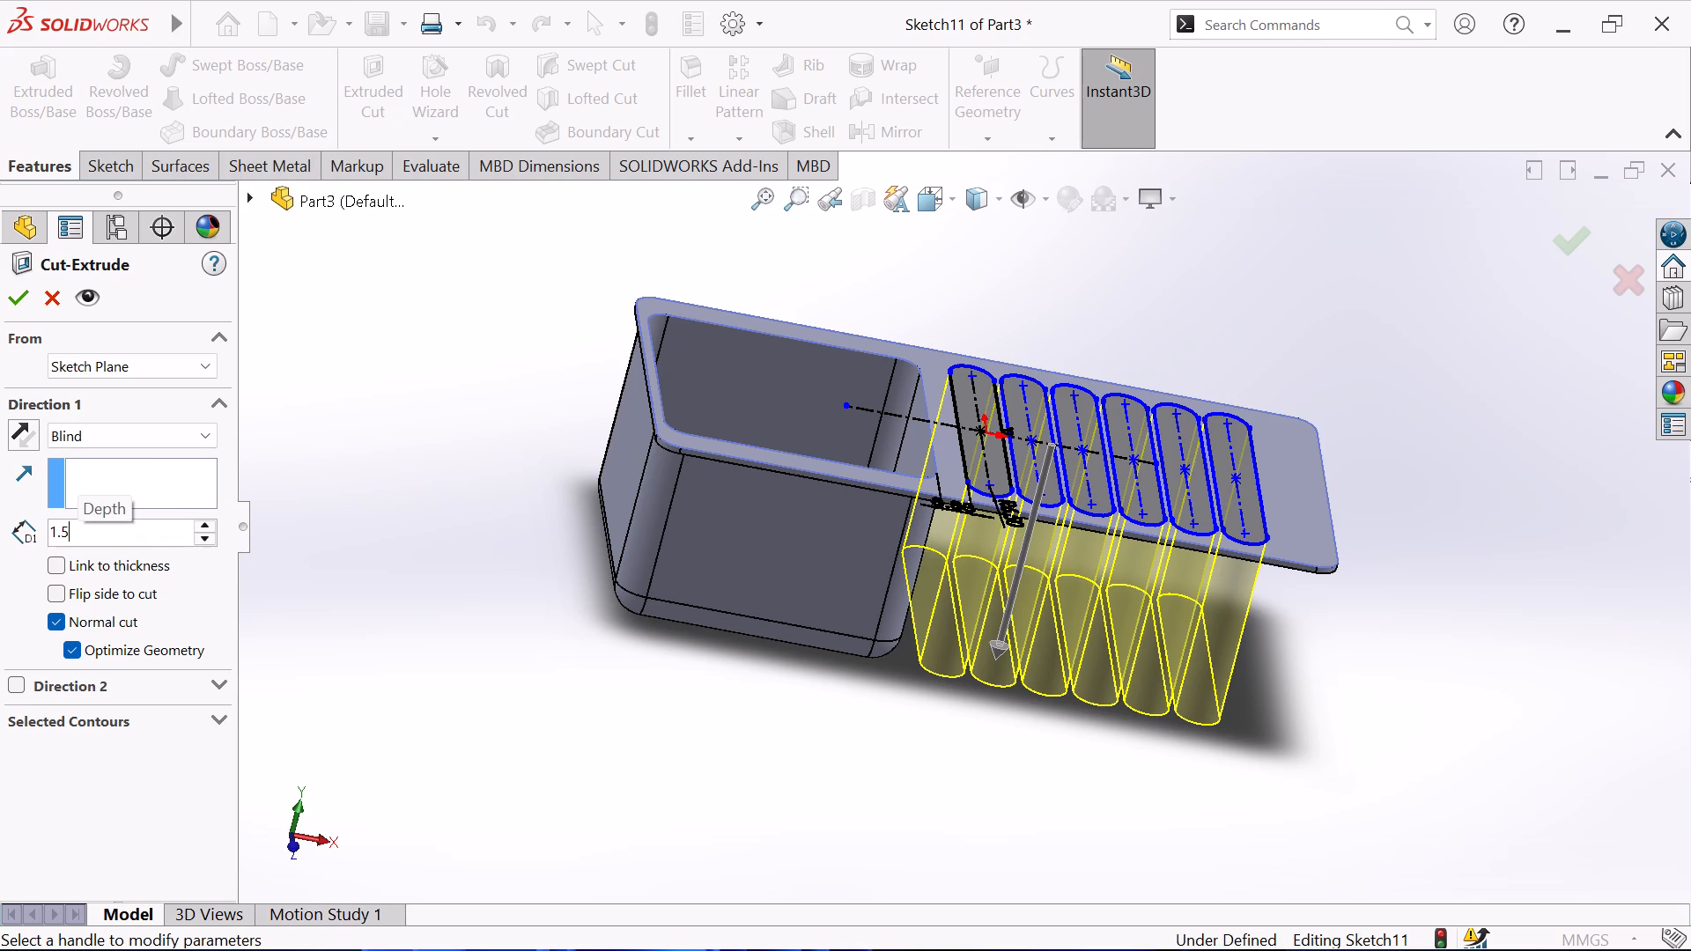
key(Return)
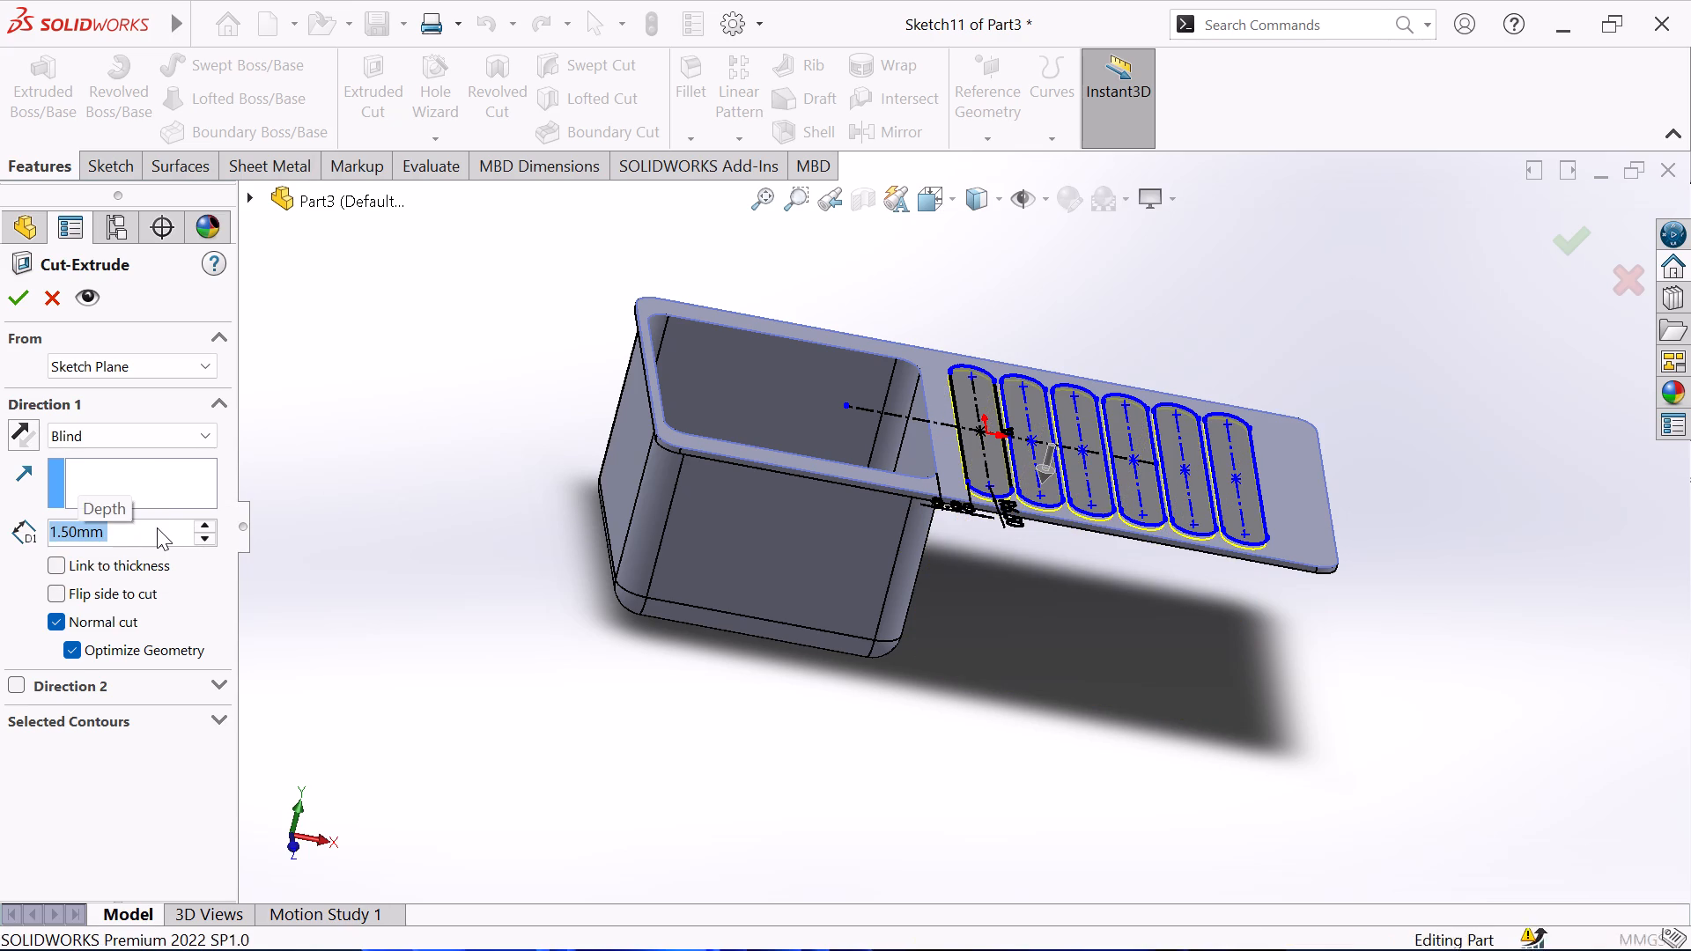
key(Escape)
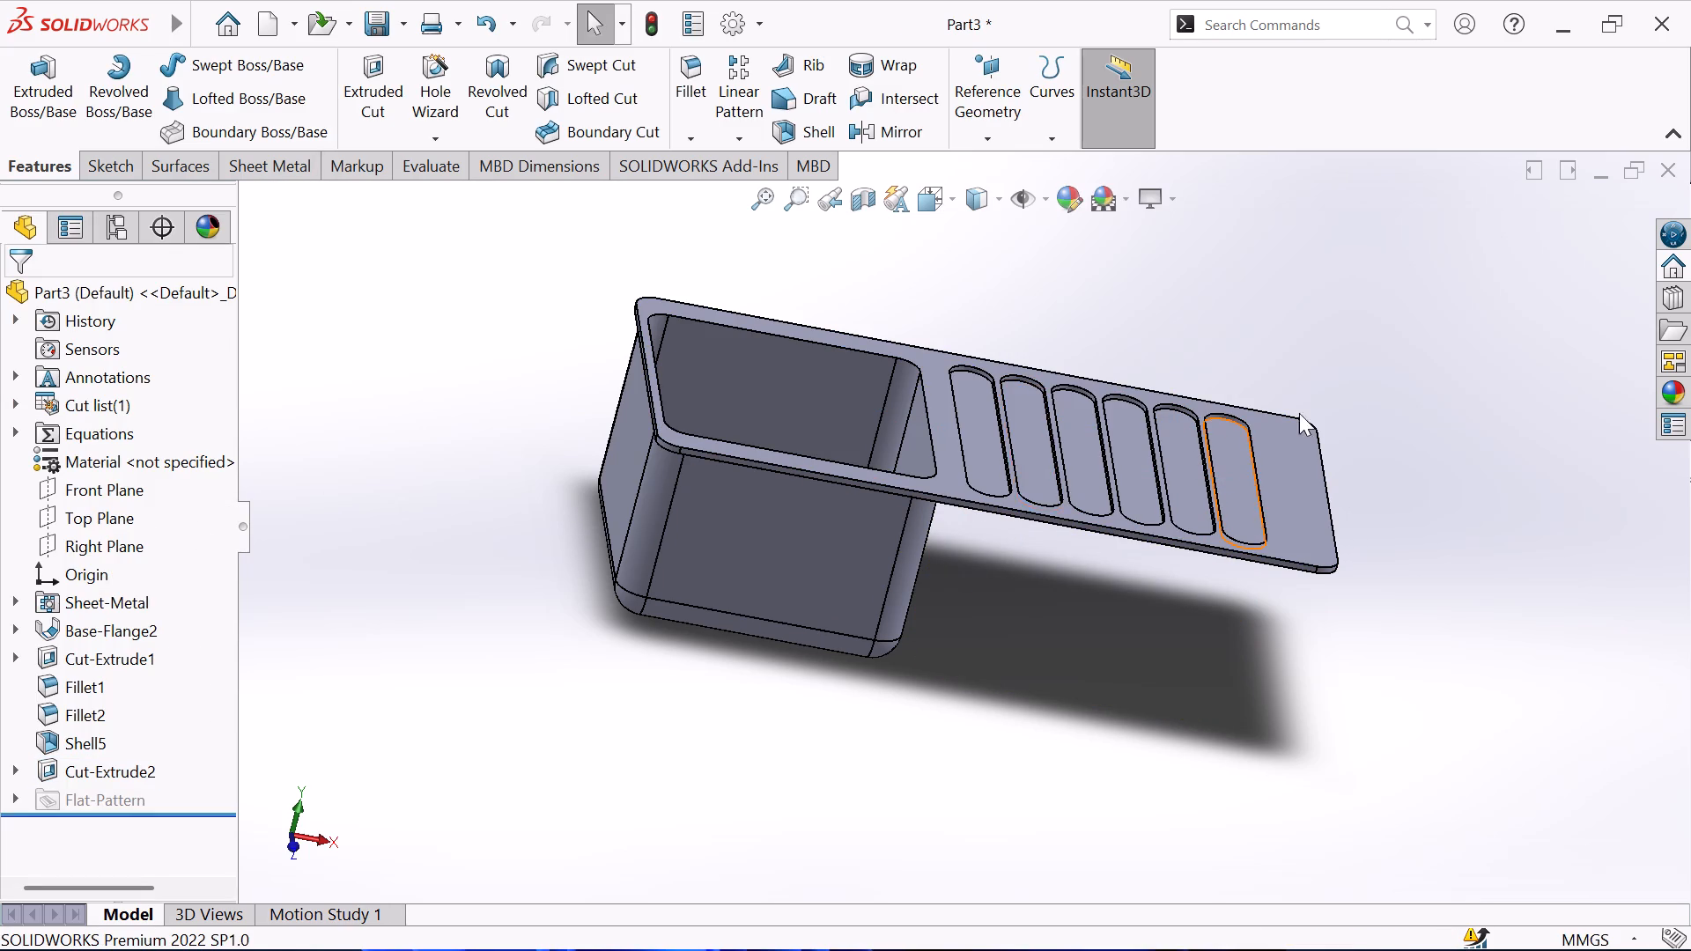
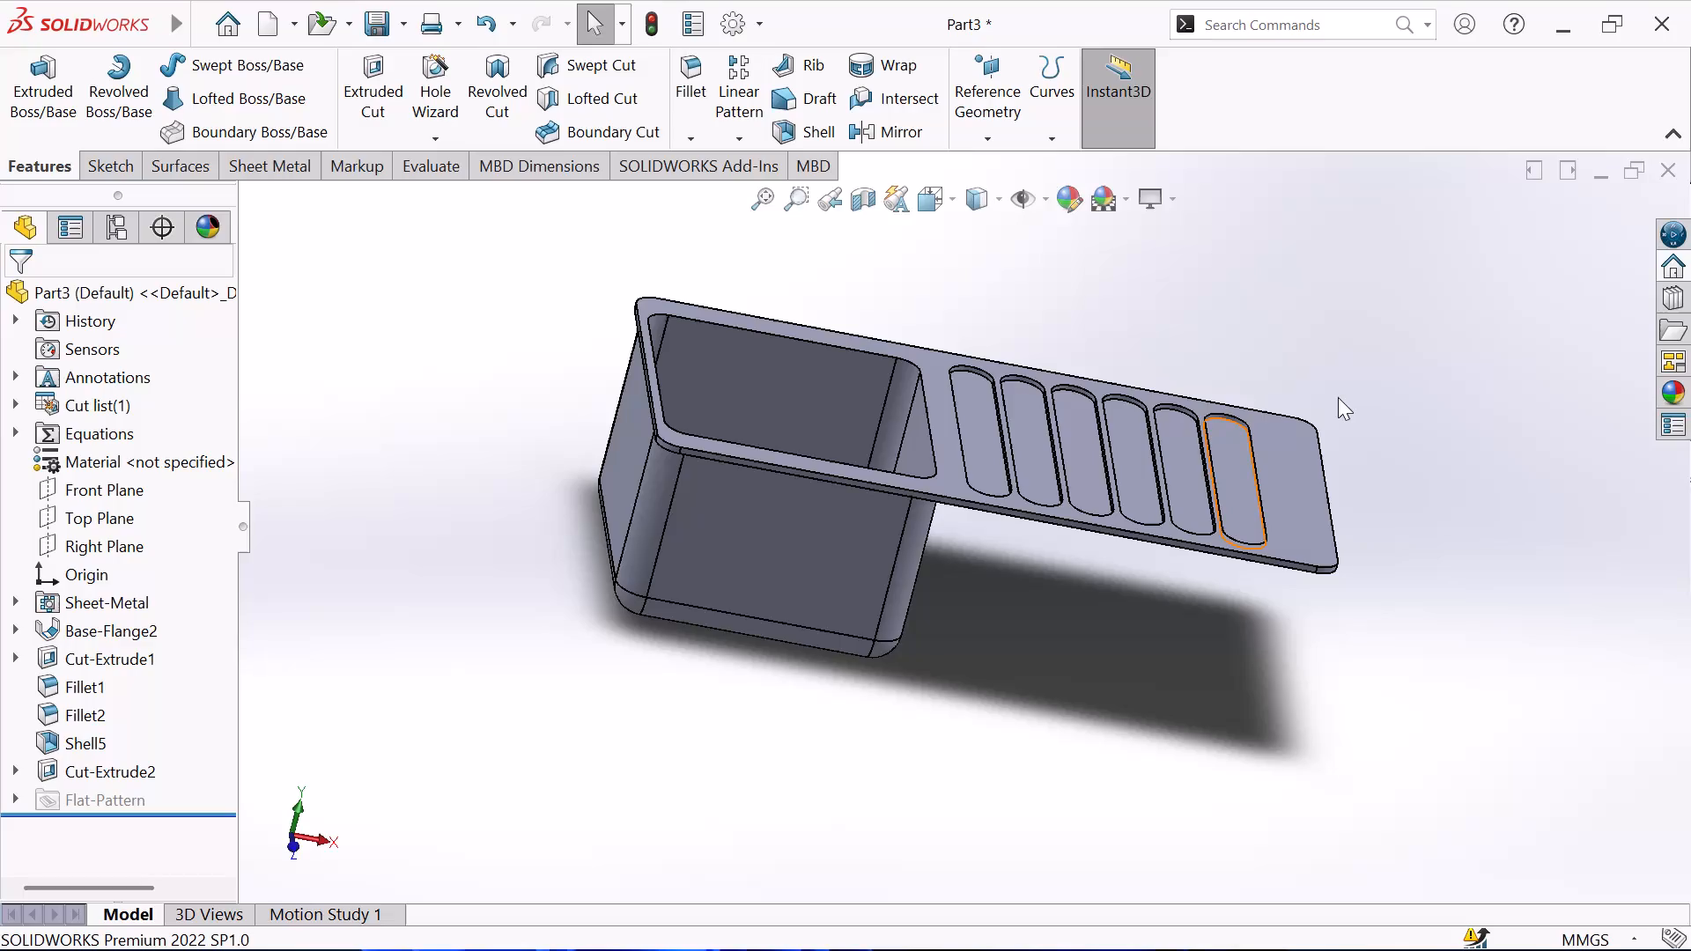
Fillet the floor edges of the fifth slot from the pocket with a 6.5 mm radius.
scroll(1338, 397, down, 1)
middle_drag(1325, 404, 1323, 405)
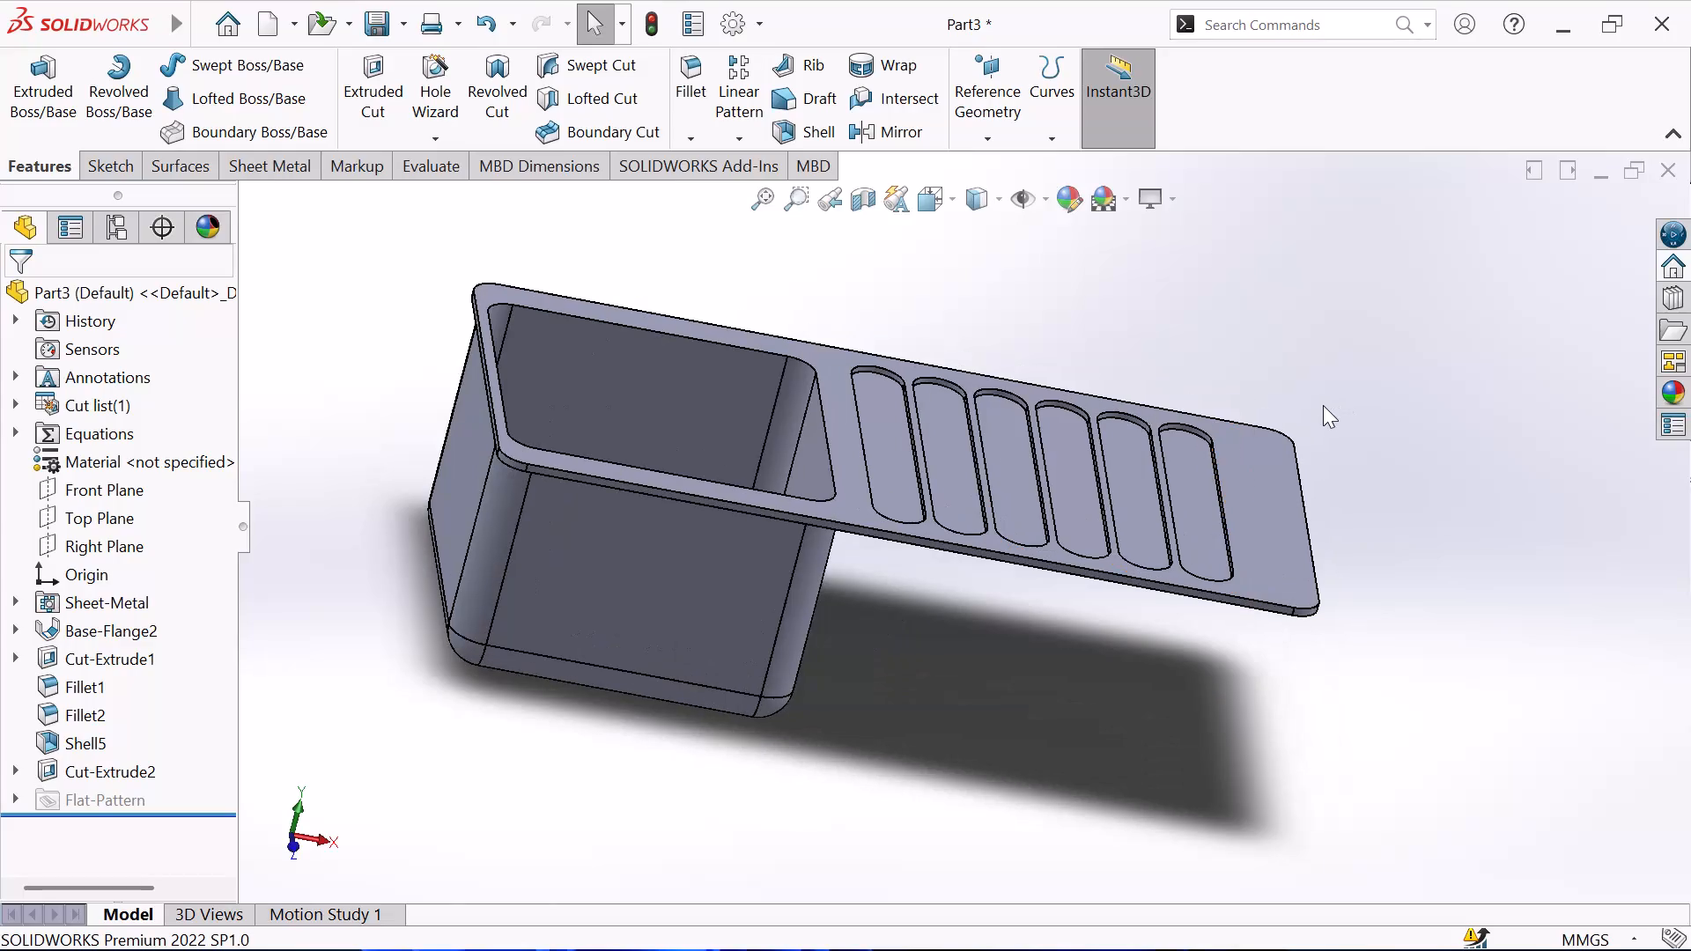
middle_drag(1323, 405, 1215, 310)
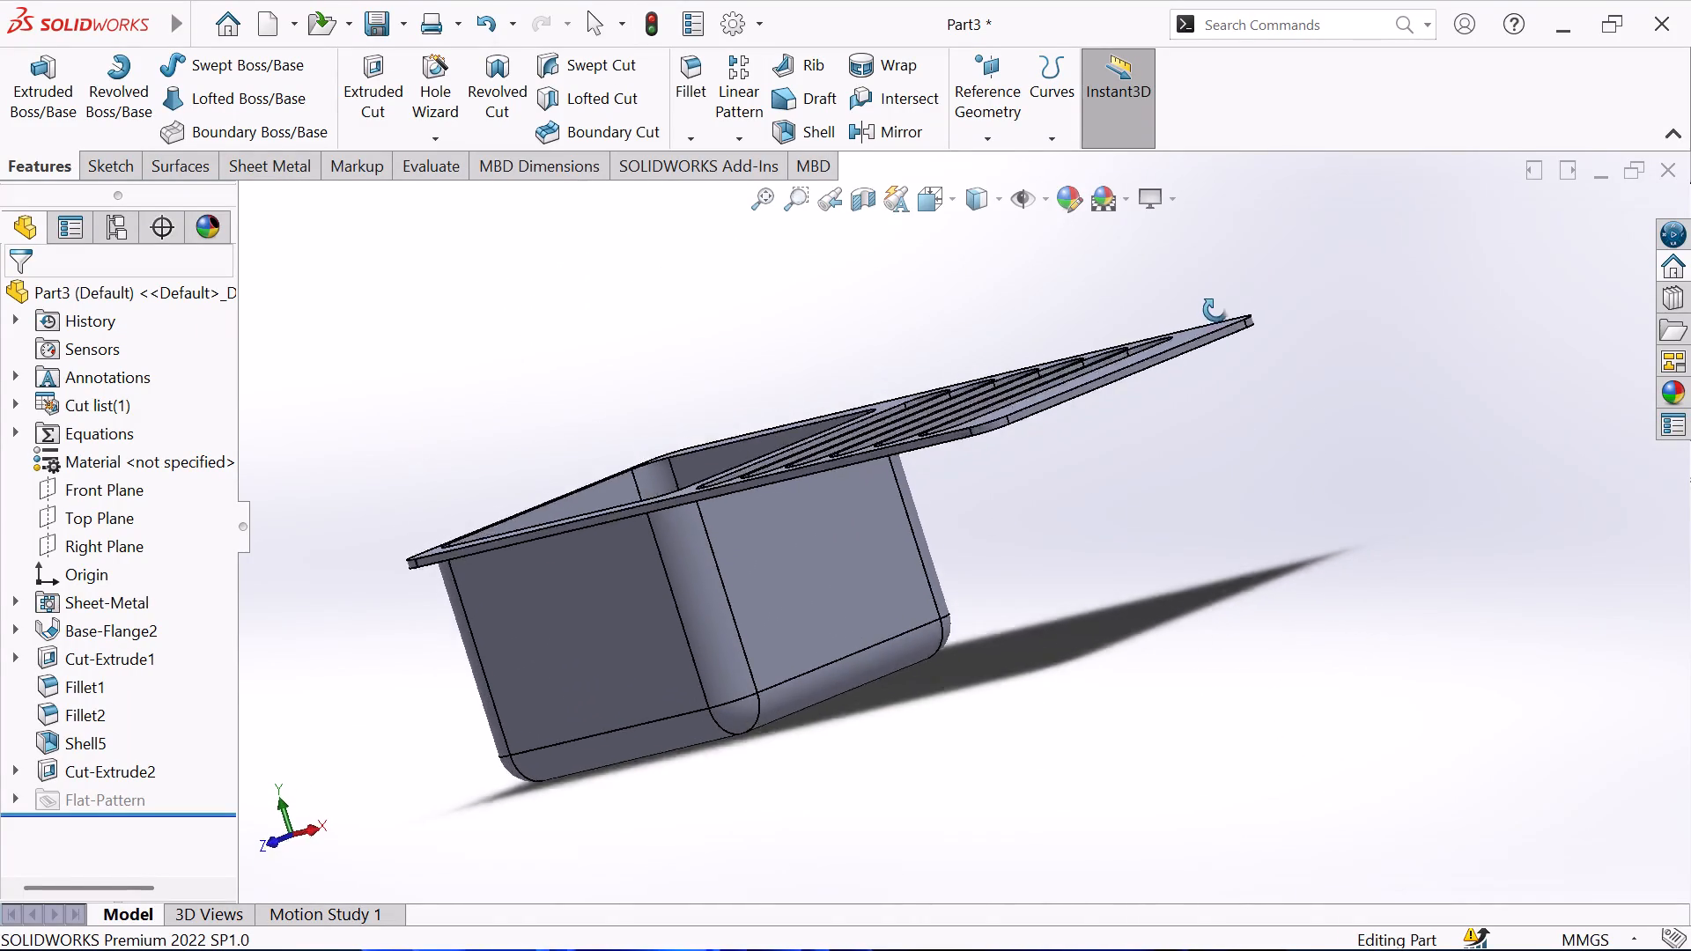
middle_drag(1215, 310, 1292, 350)
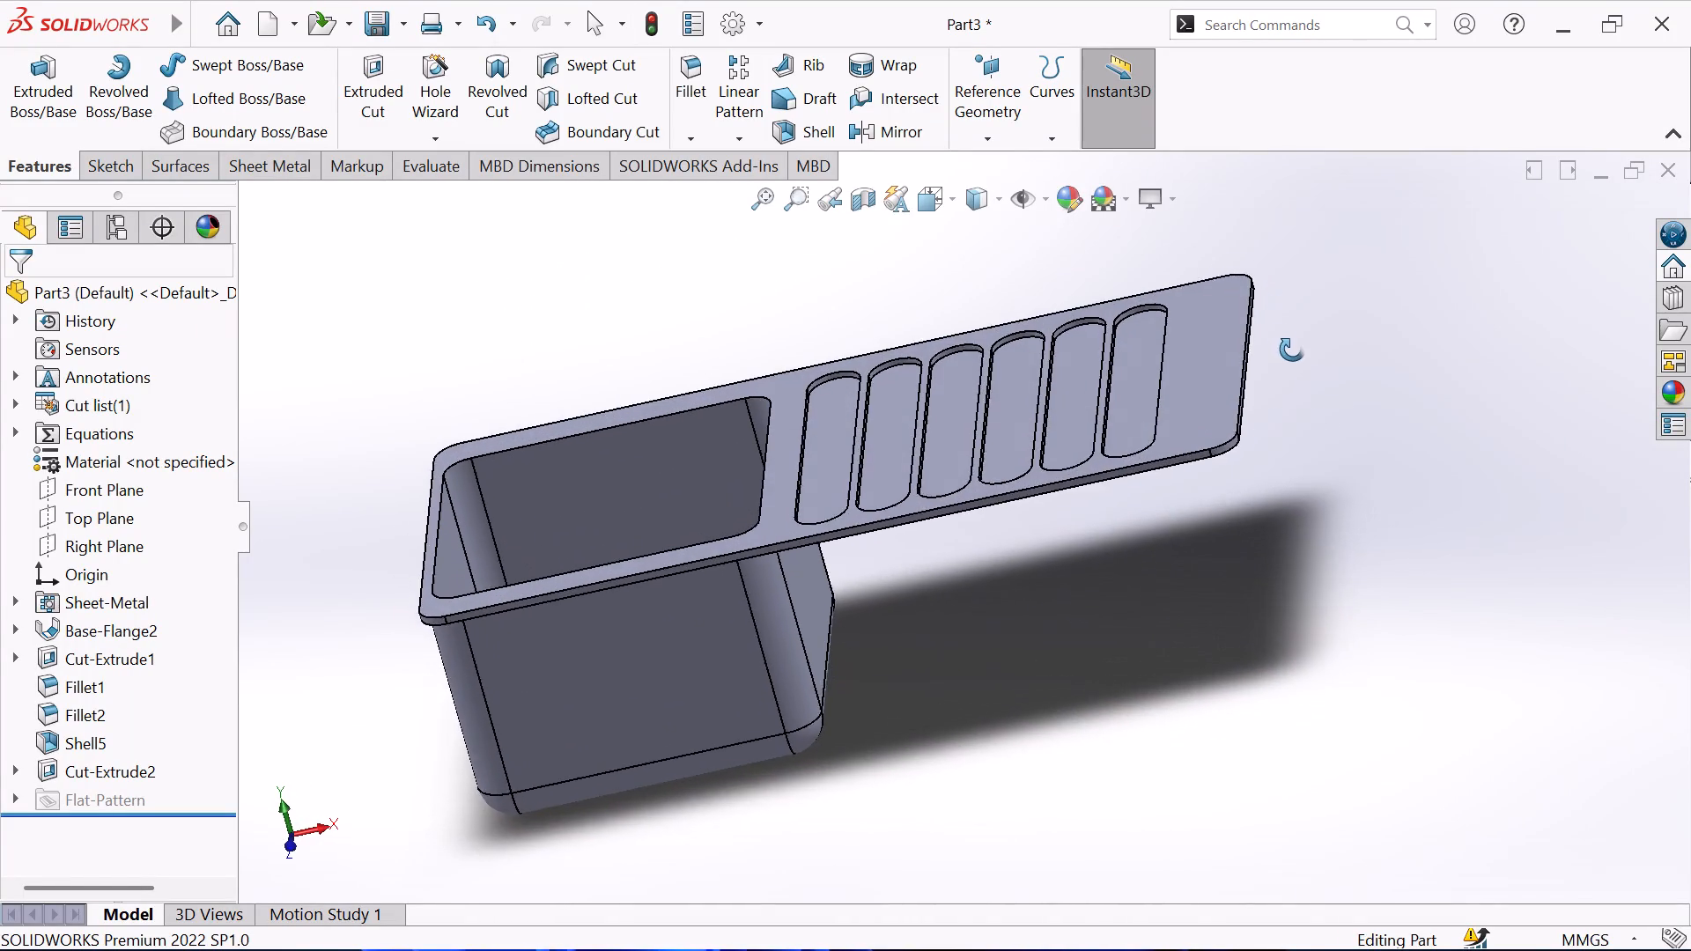
middle_drag(1292, 350, 1298, 391)
scroll(1141, 358, down, 2)
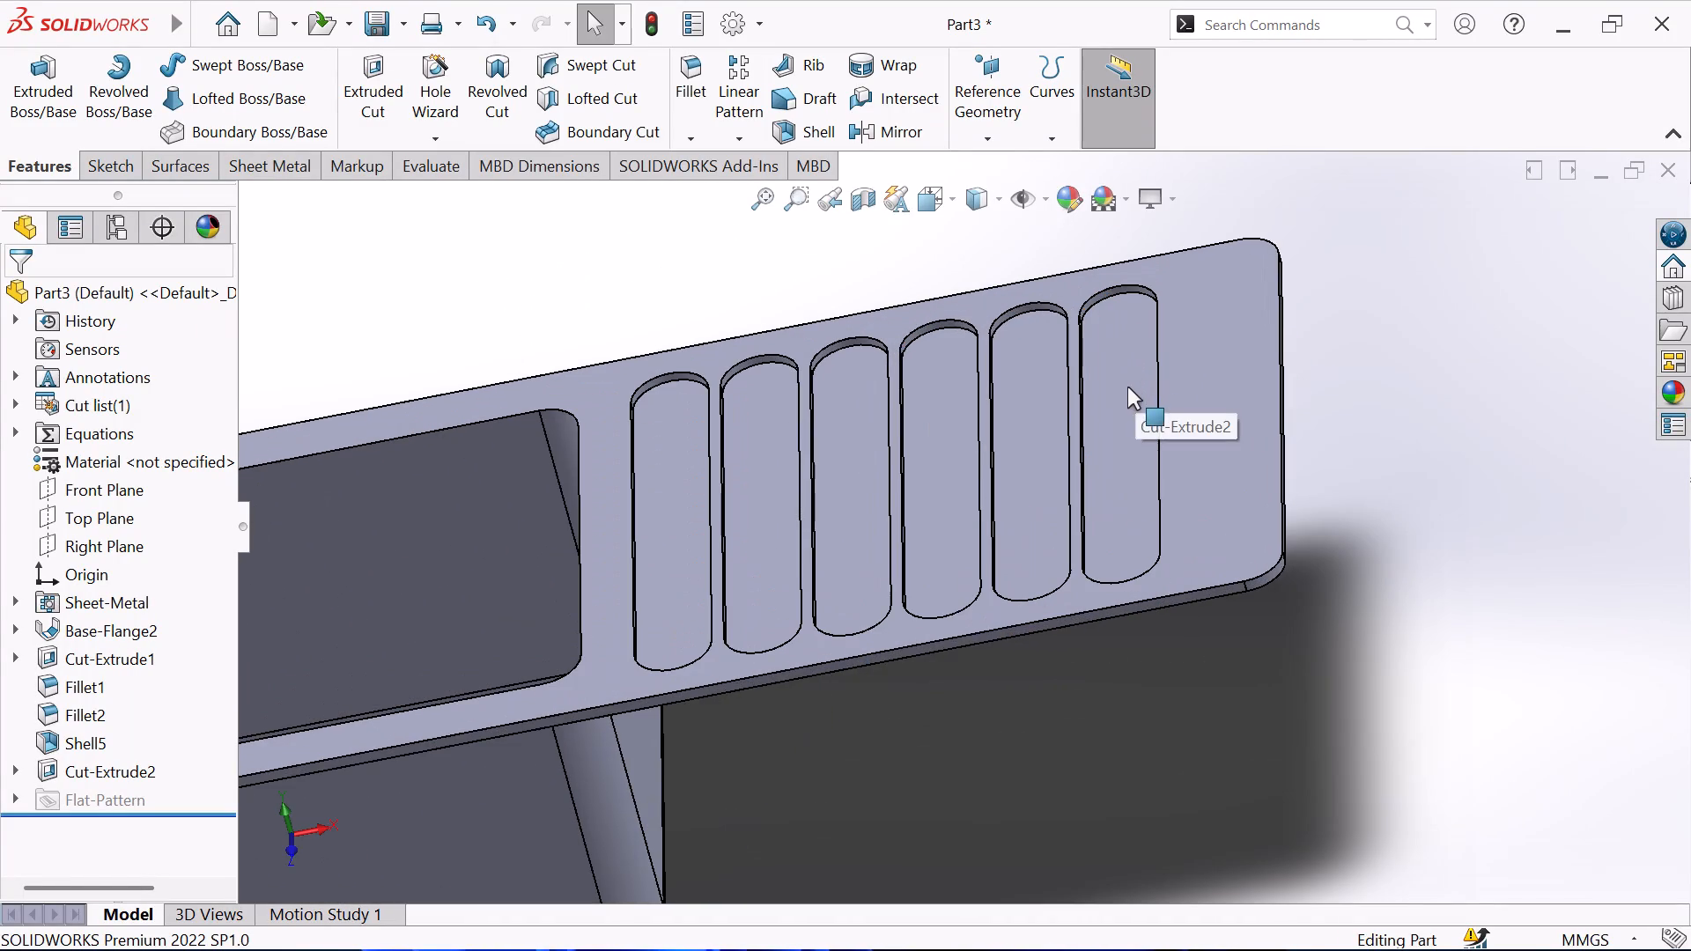
scroll(1047, 412, down, 1)
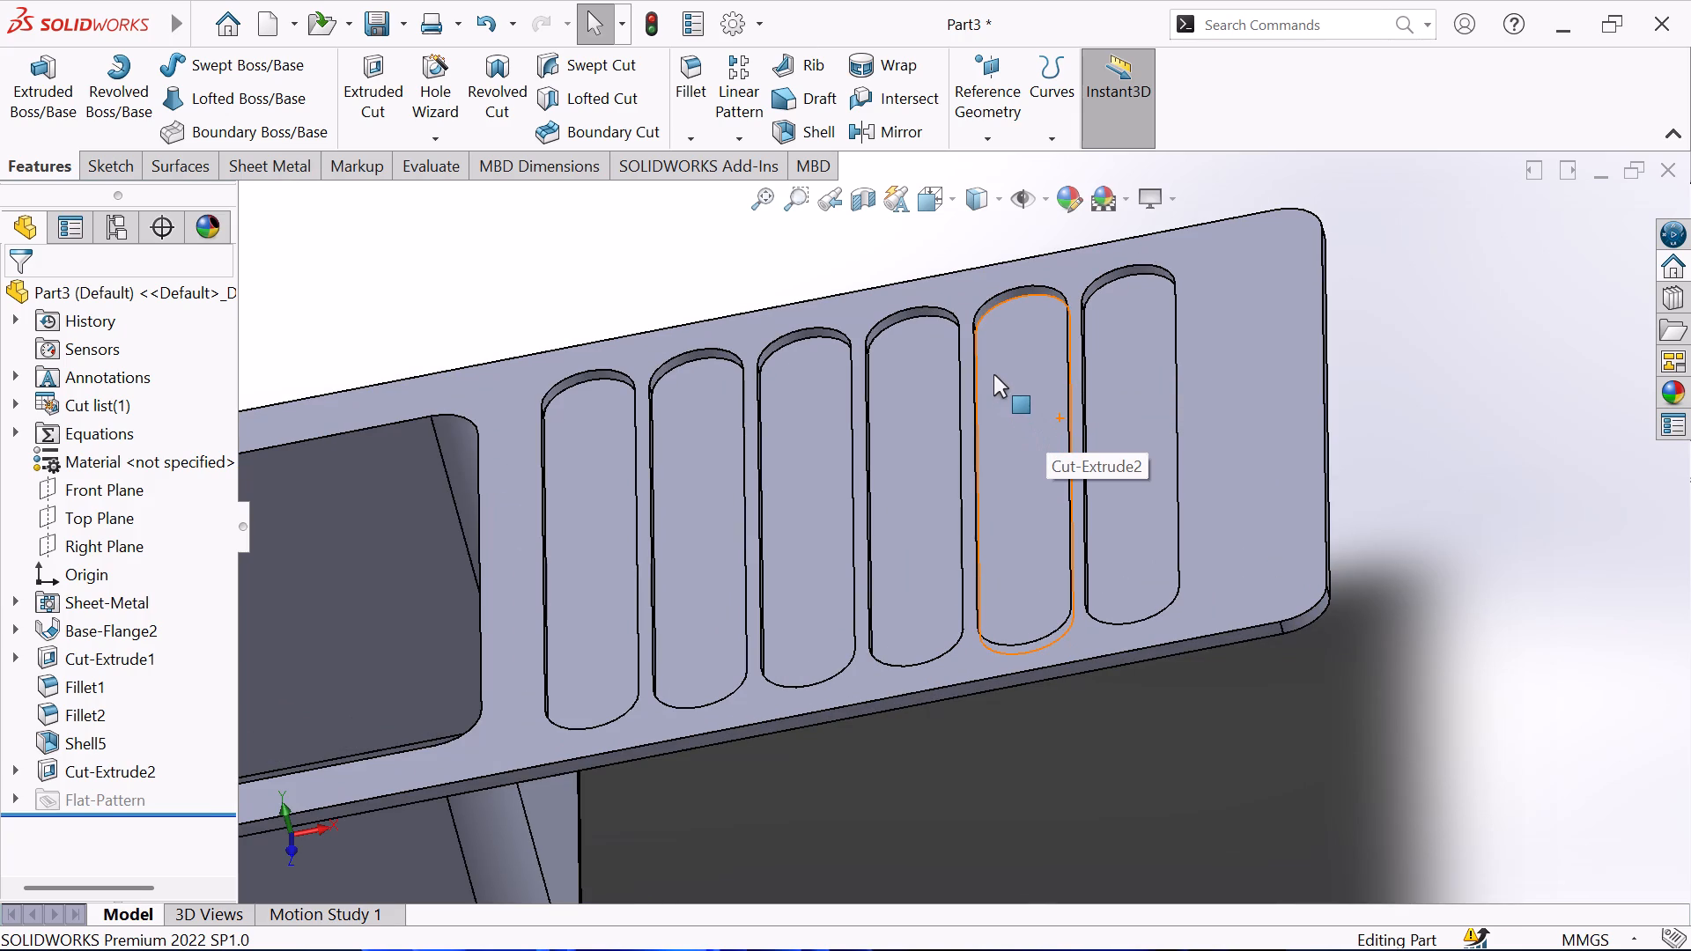
click(992, 309)
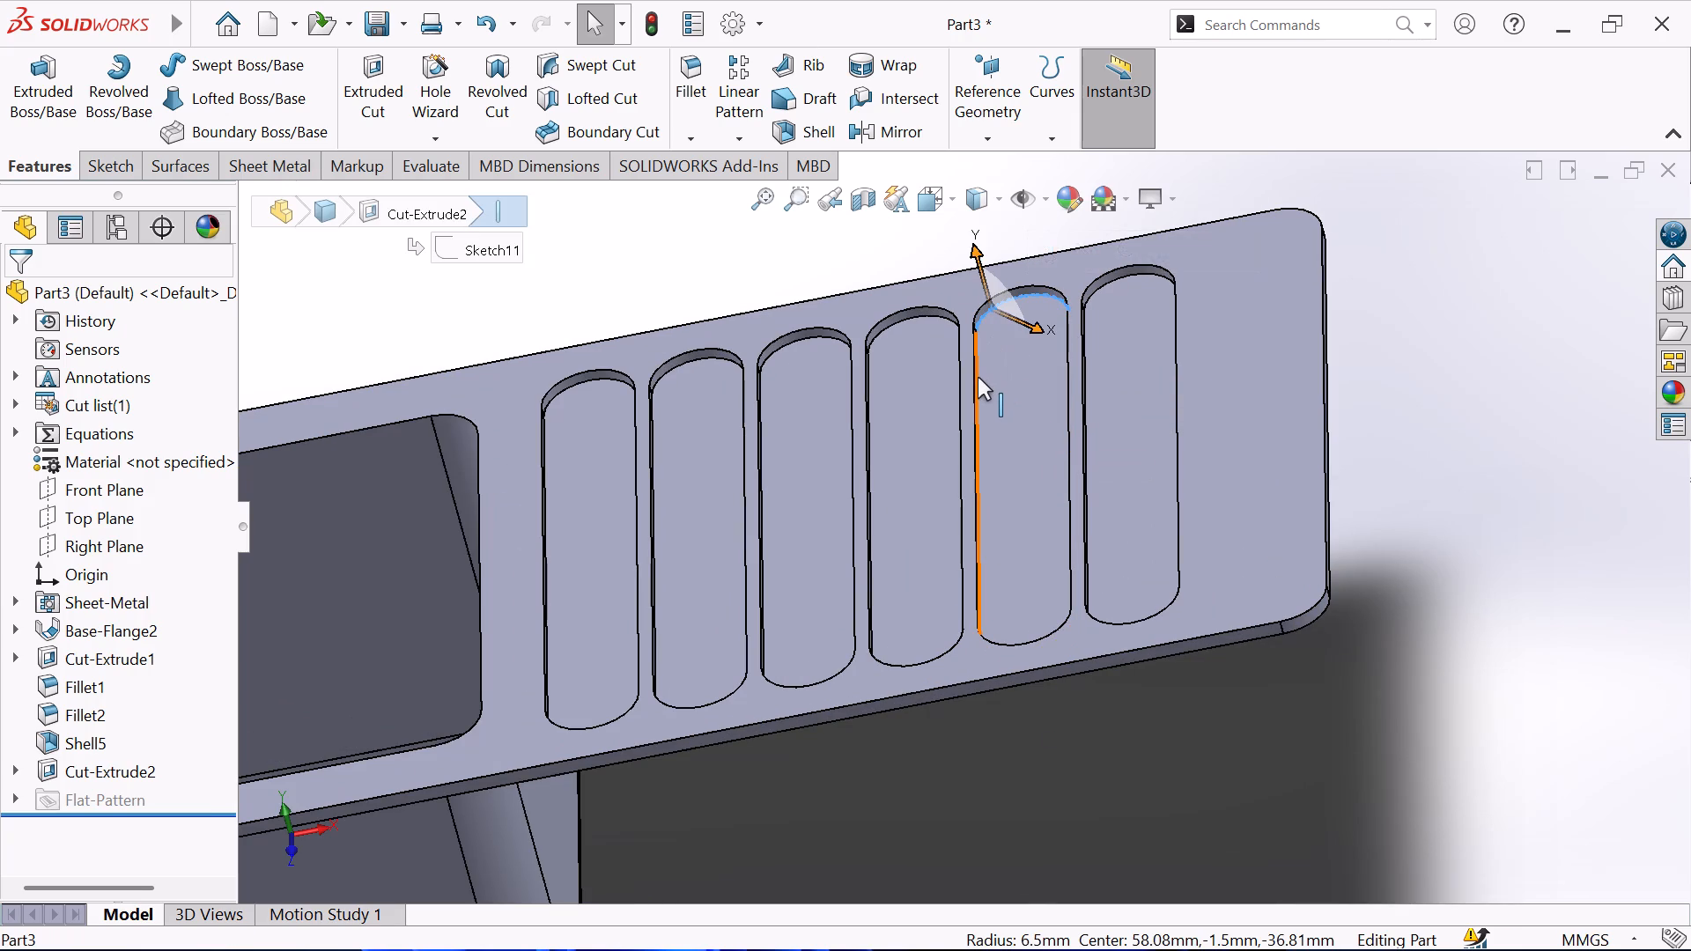
click(690, 101)
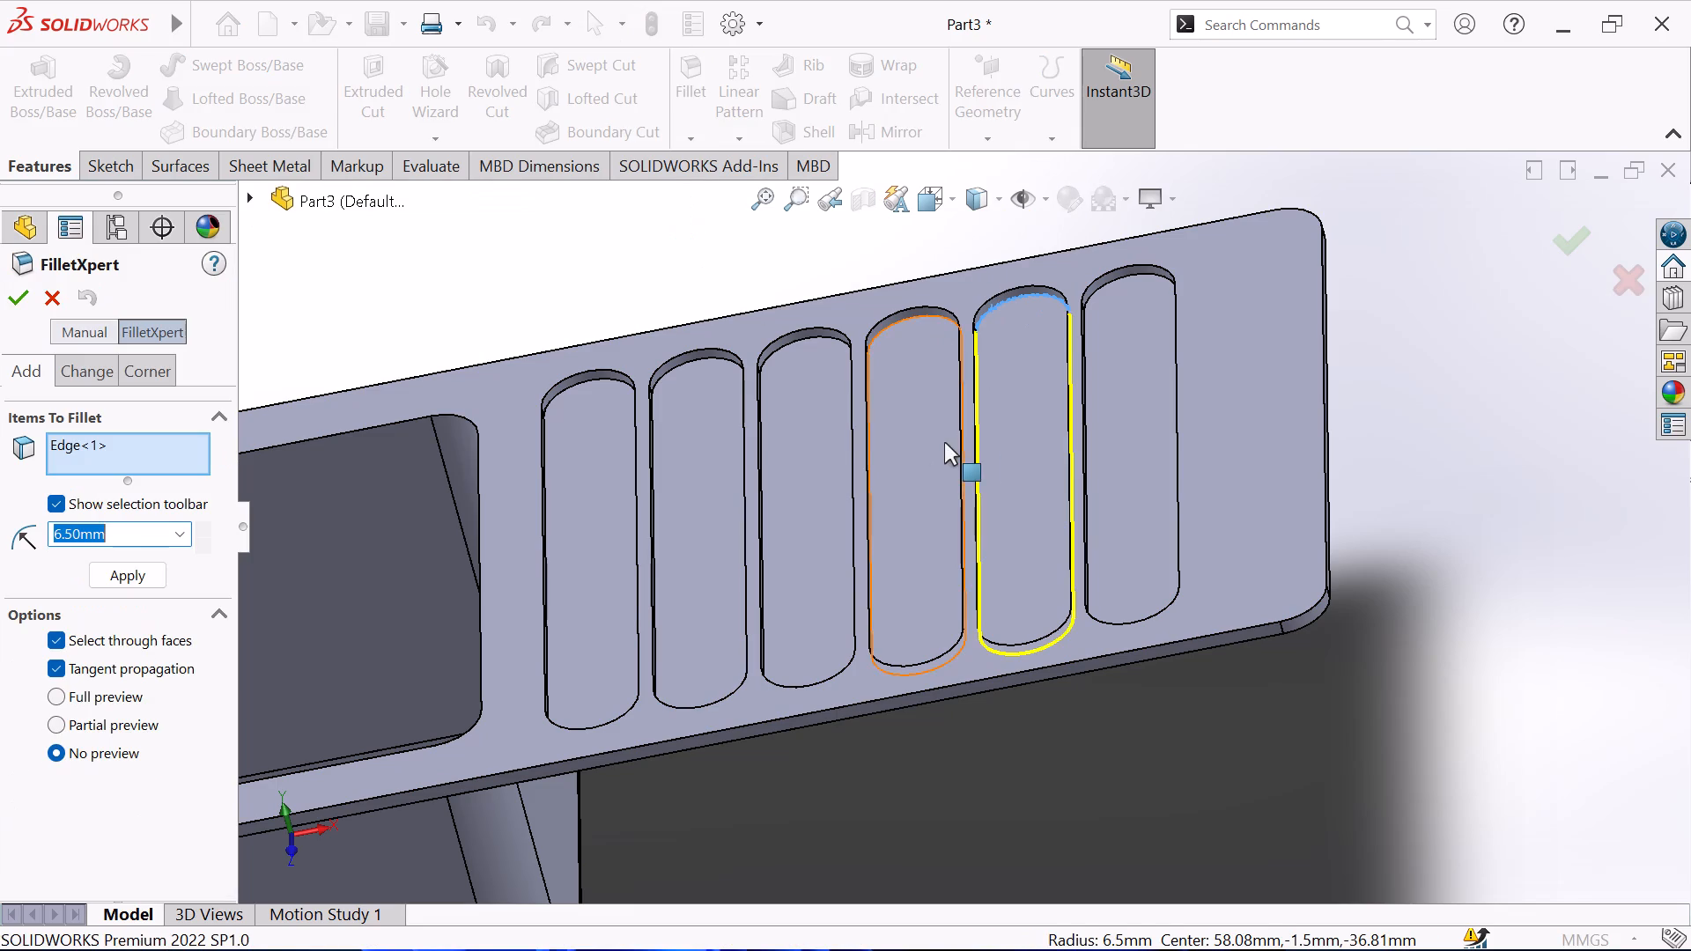
click(978, 378)
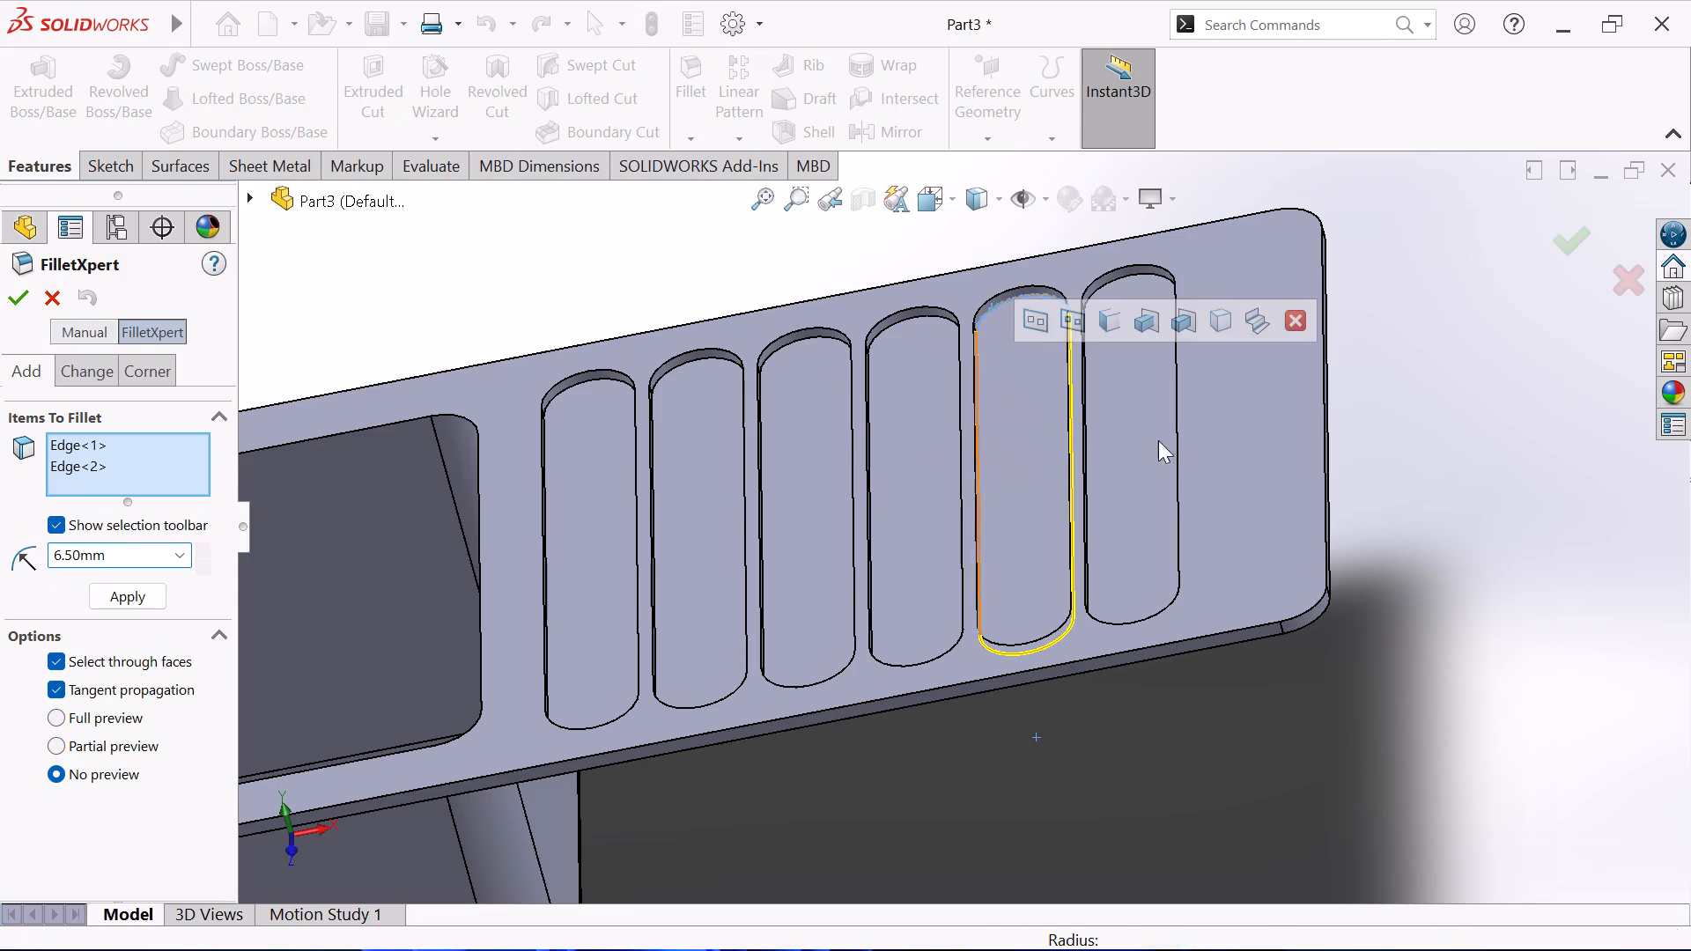
middle_drag(1439, 433, 1488, 405)
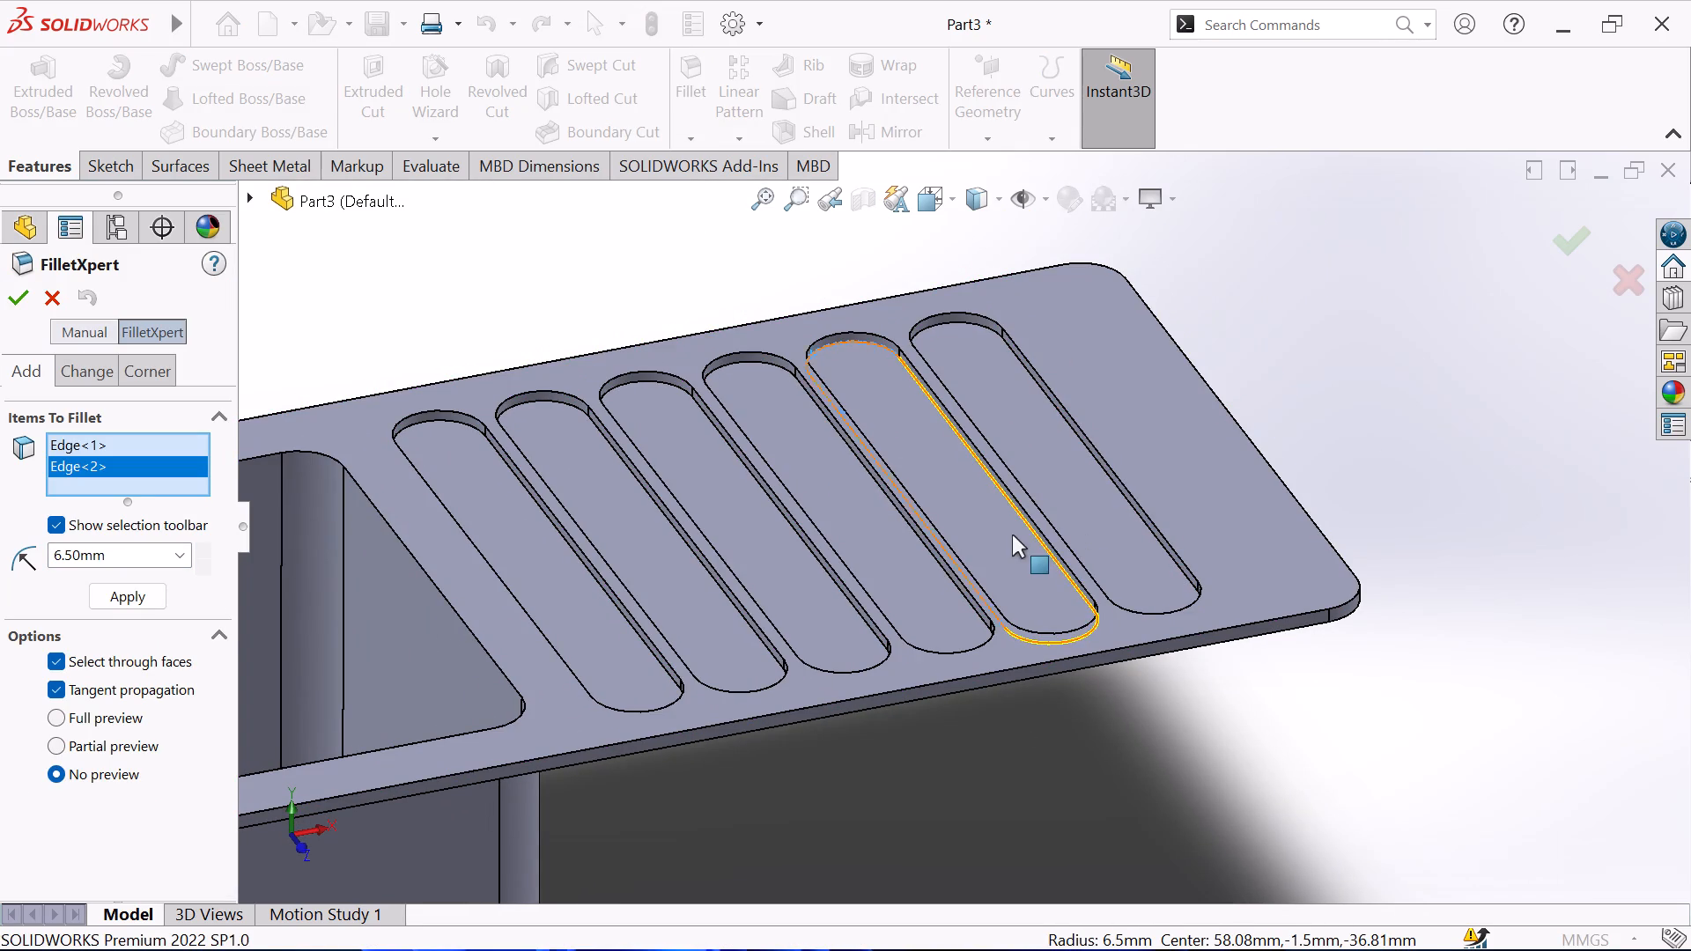
click(1022, 519)
middle_drag(1128, 705, 1129, 776)
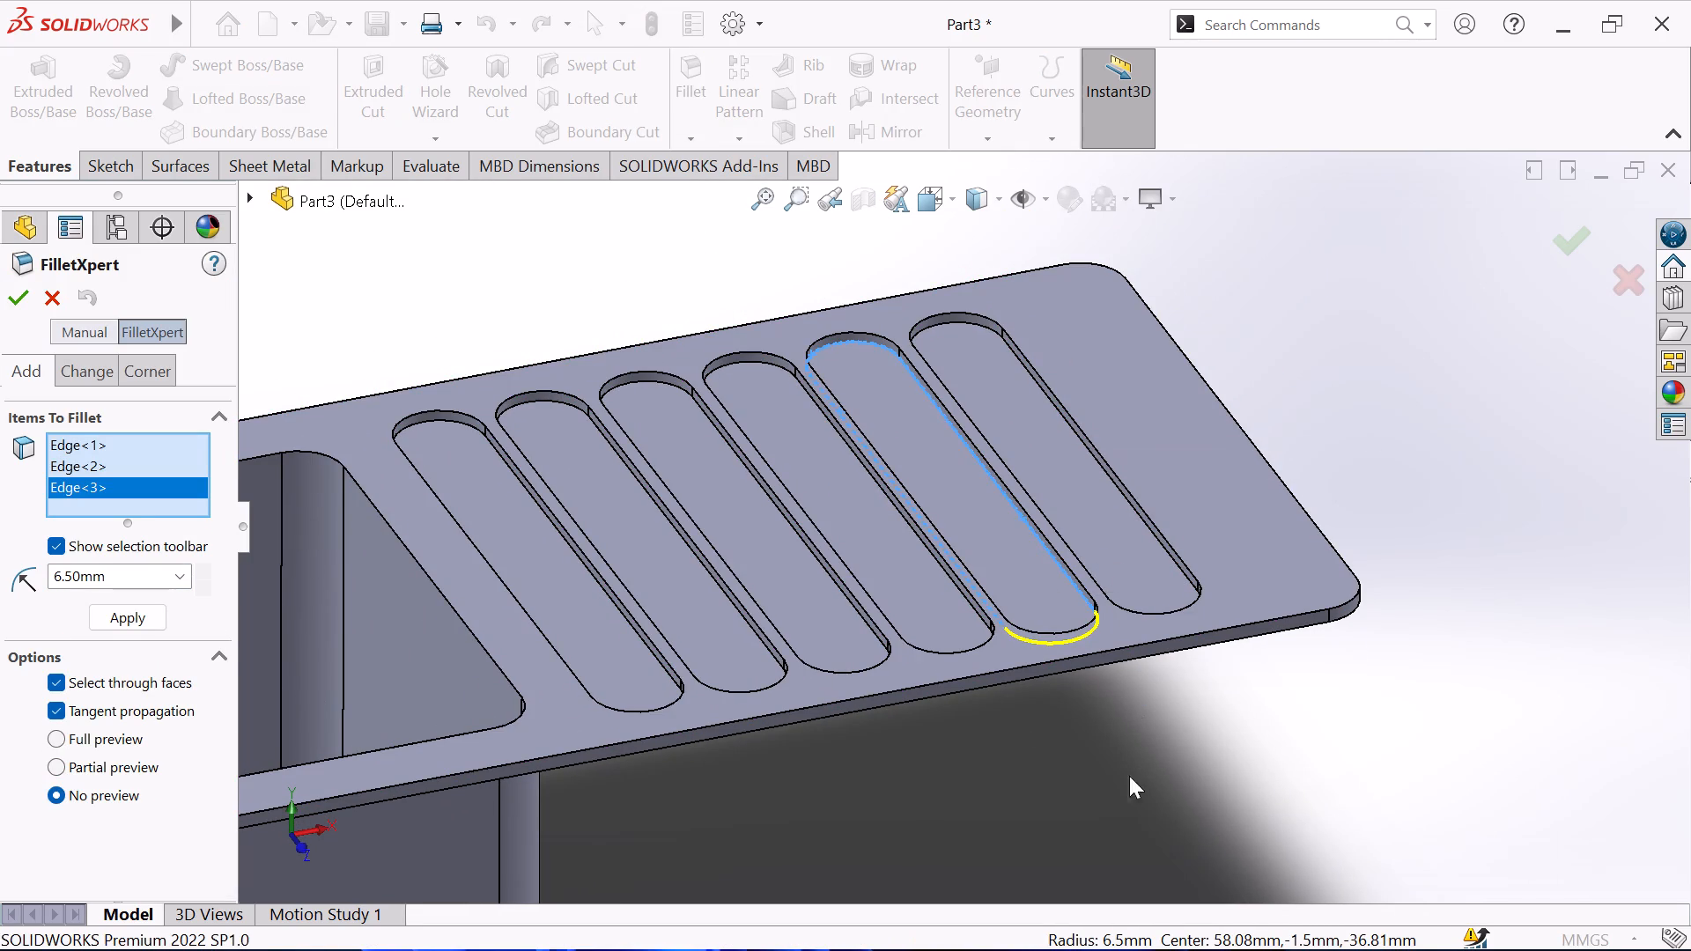
middle_drag(1129, 776, 1139, 844)
scroll(1142, 807, up, 2)
middle_drag(1142, 794, 1172, 840)
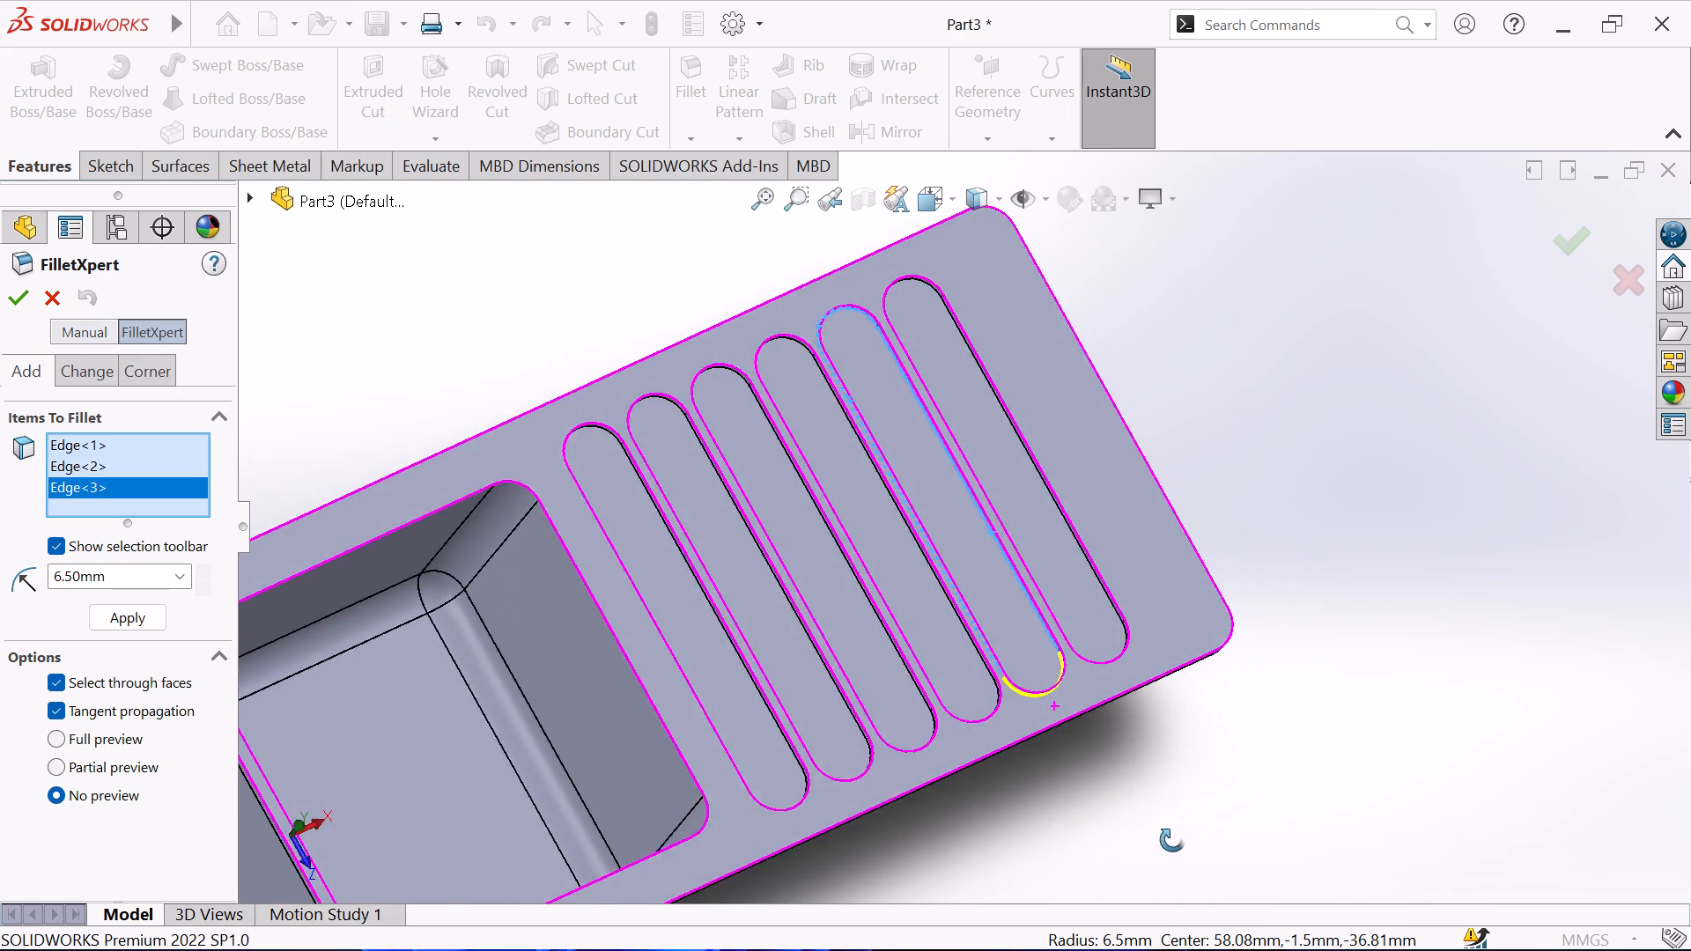
middle_drag(1172, 840, 1182, 854)
middle_drag(1072, 794, 1096, 837)
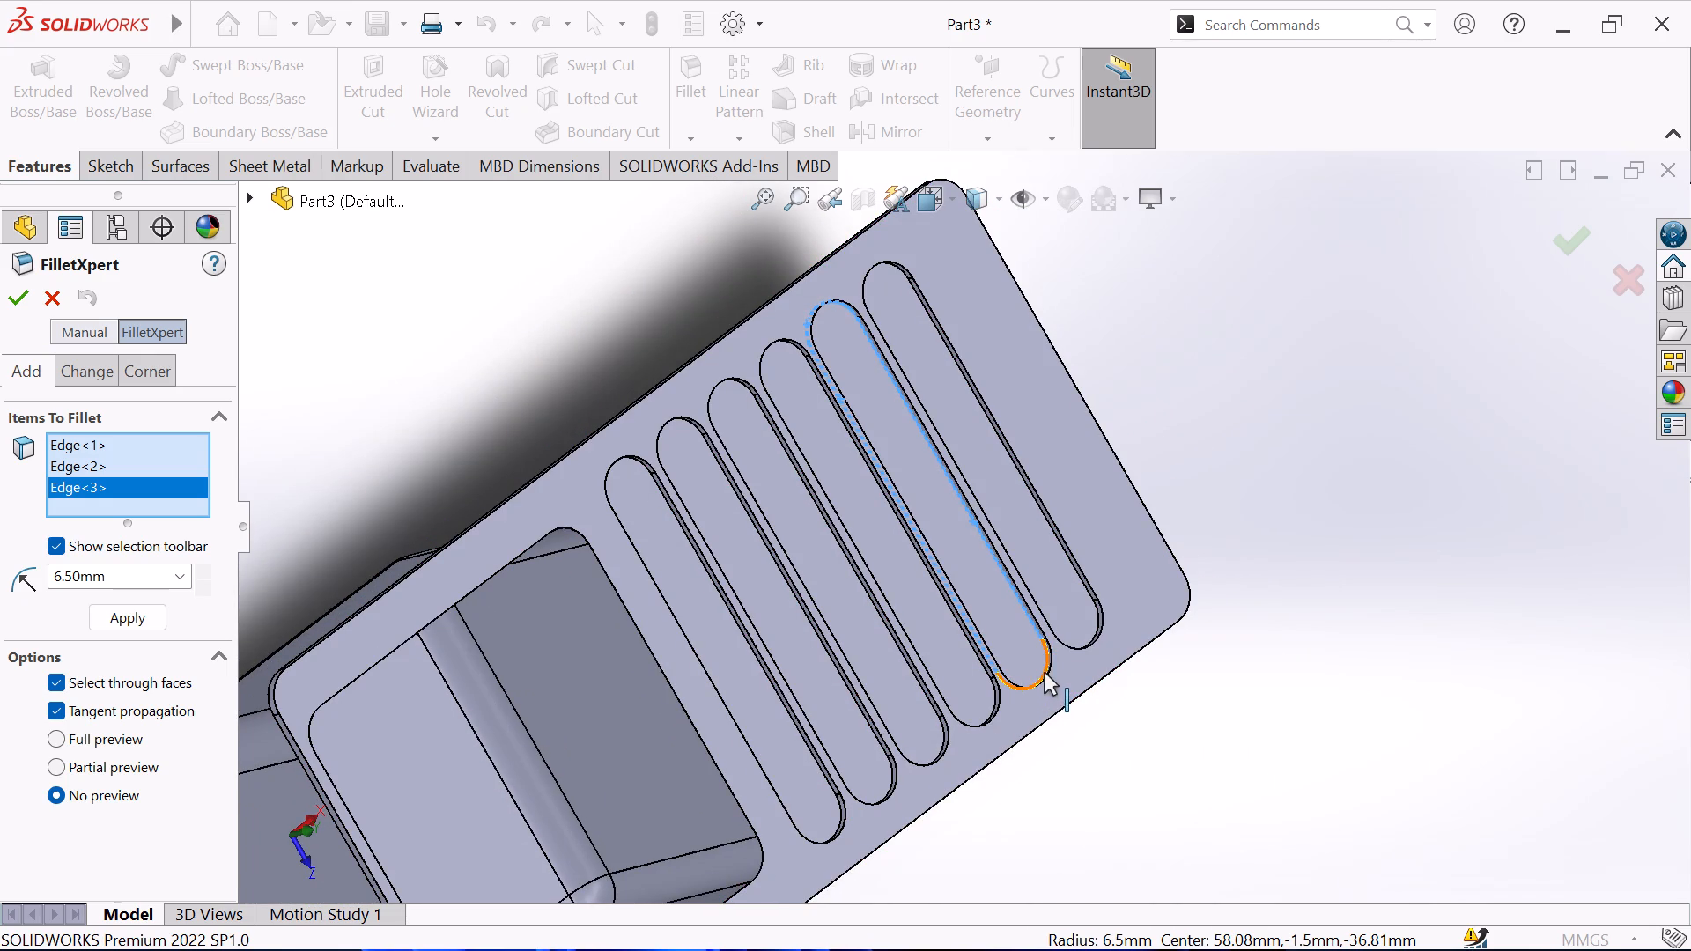
click(1044, 667)
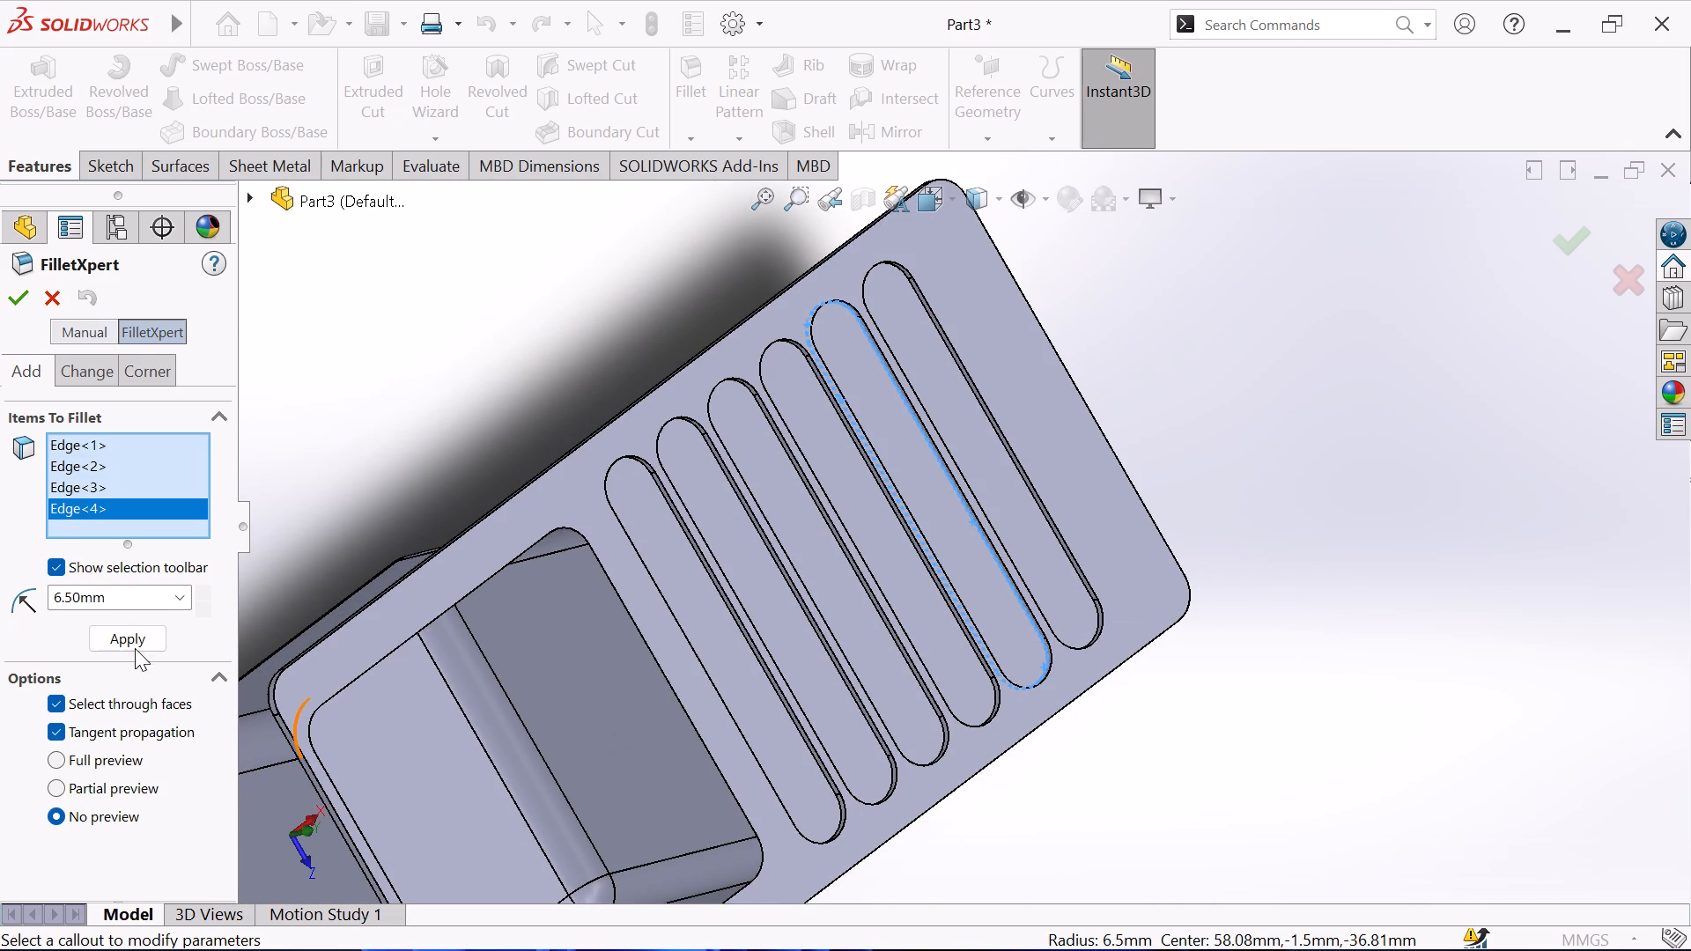
click(25, 300)
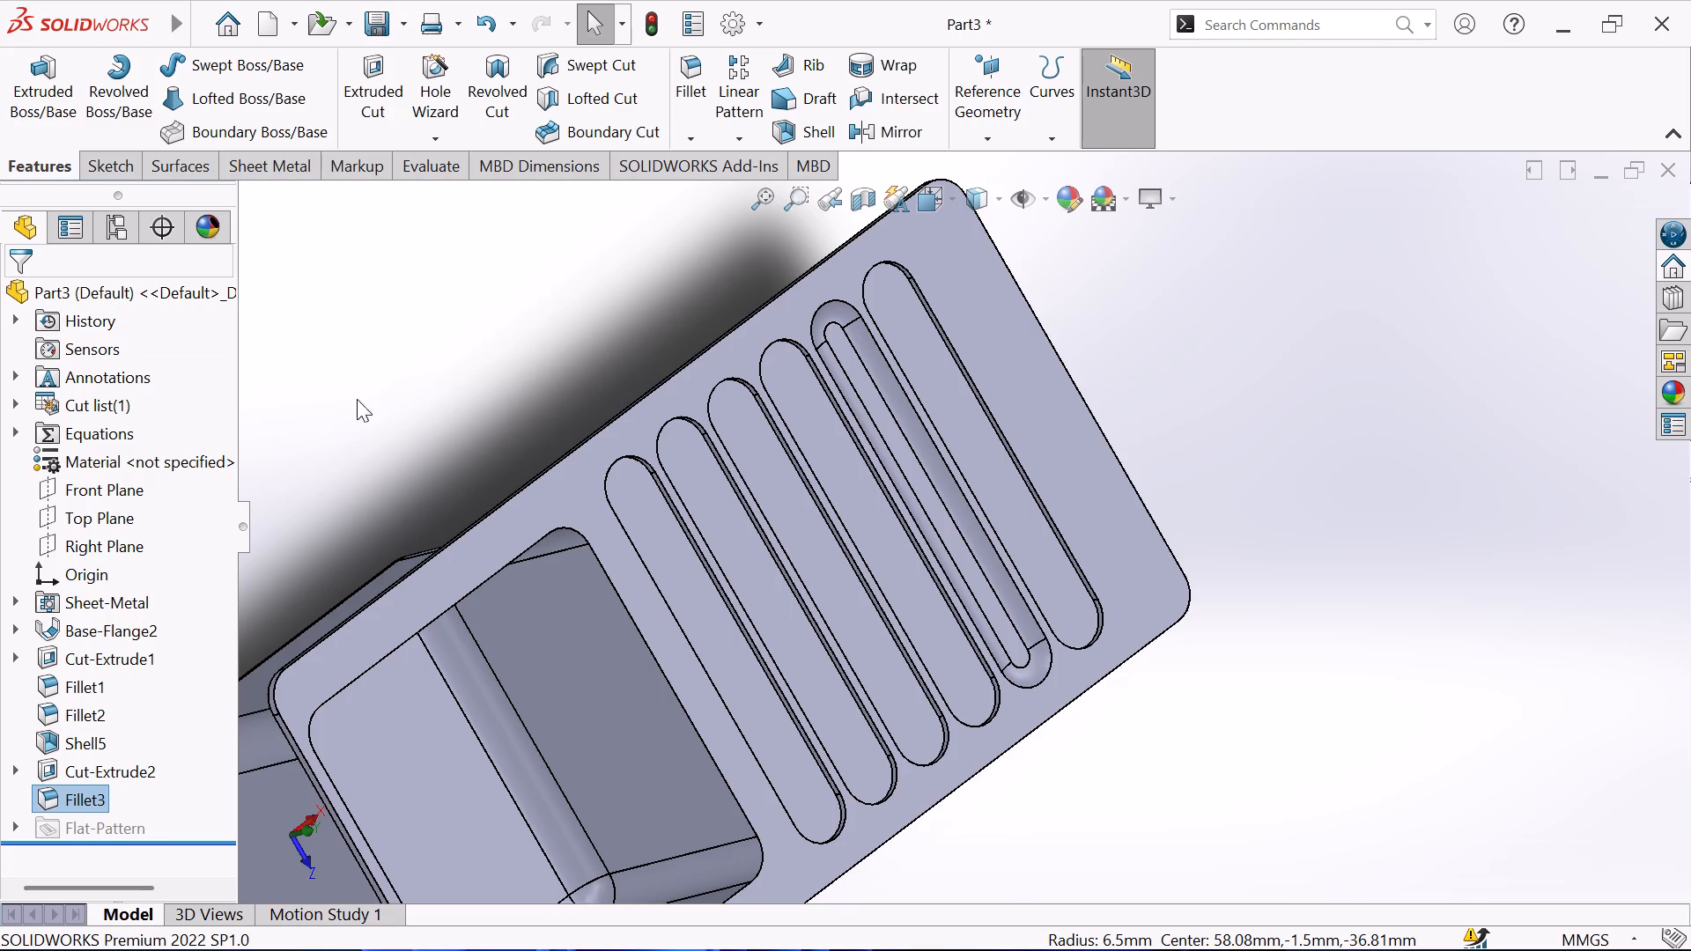
Fillet the floor edges of the outermost slot and the fourth slot from the pocket with a 6.5 mm radius.
middle_drag(375, 386, 347, 254)
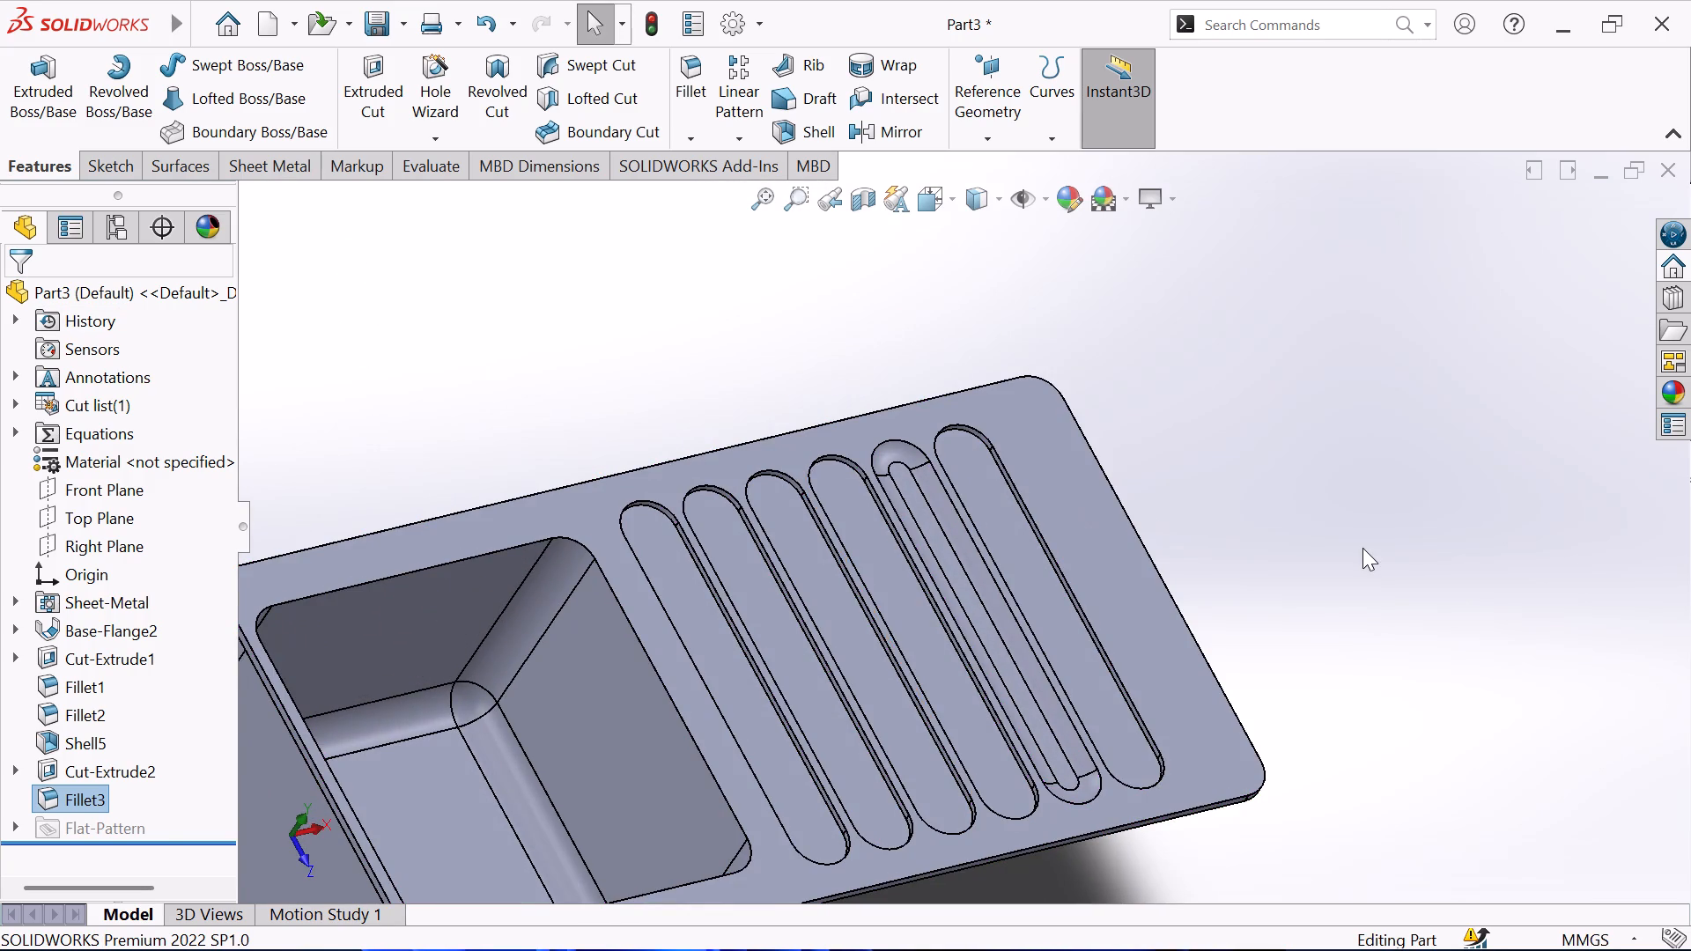
middle_drag(1362, 548, 1287, 569)
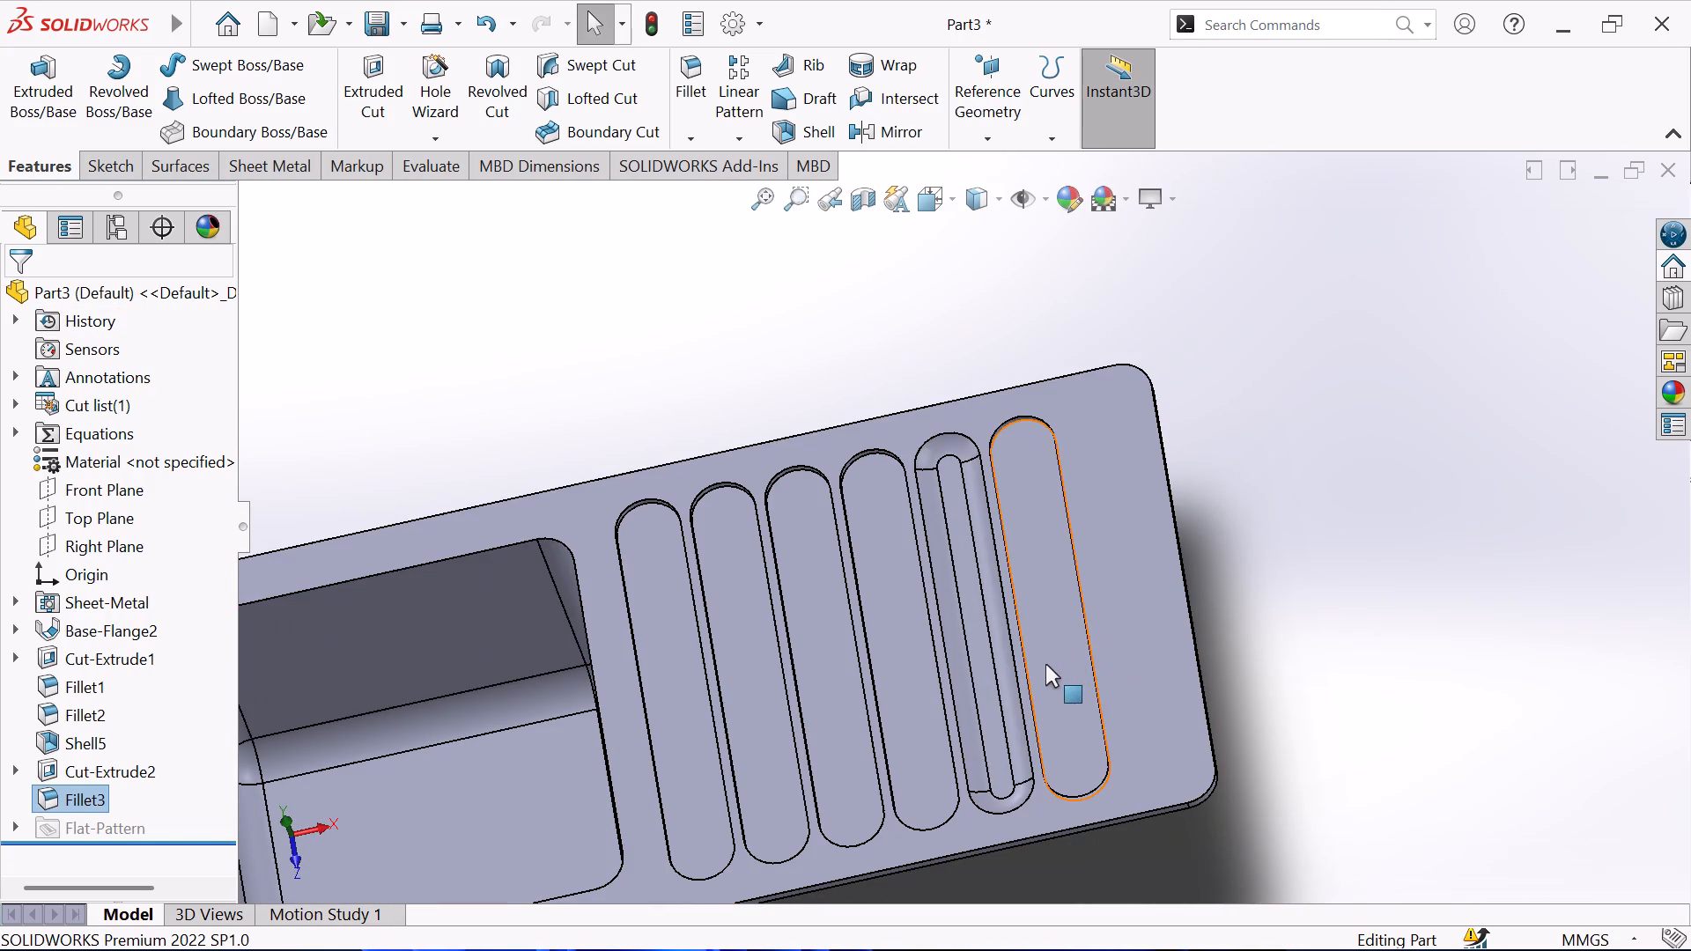
scroll(1040, 593, down, 2)
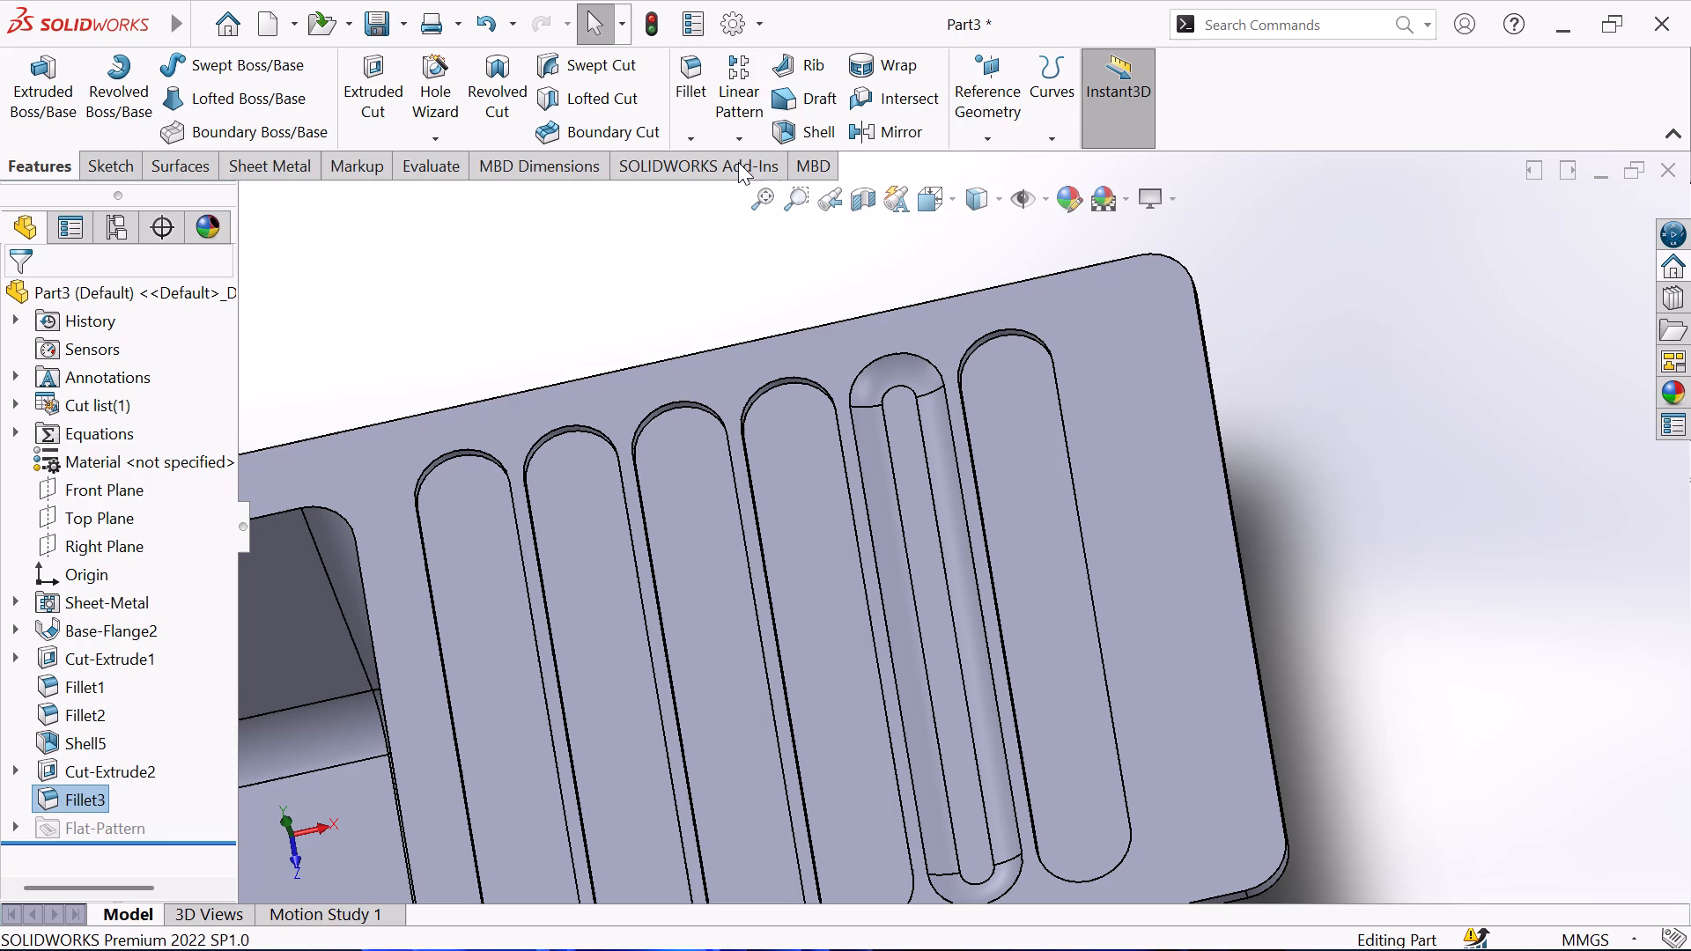
click(683, 63)
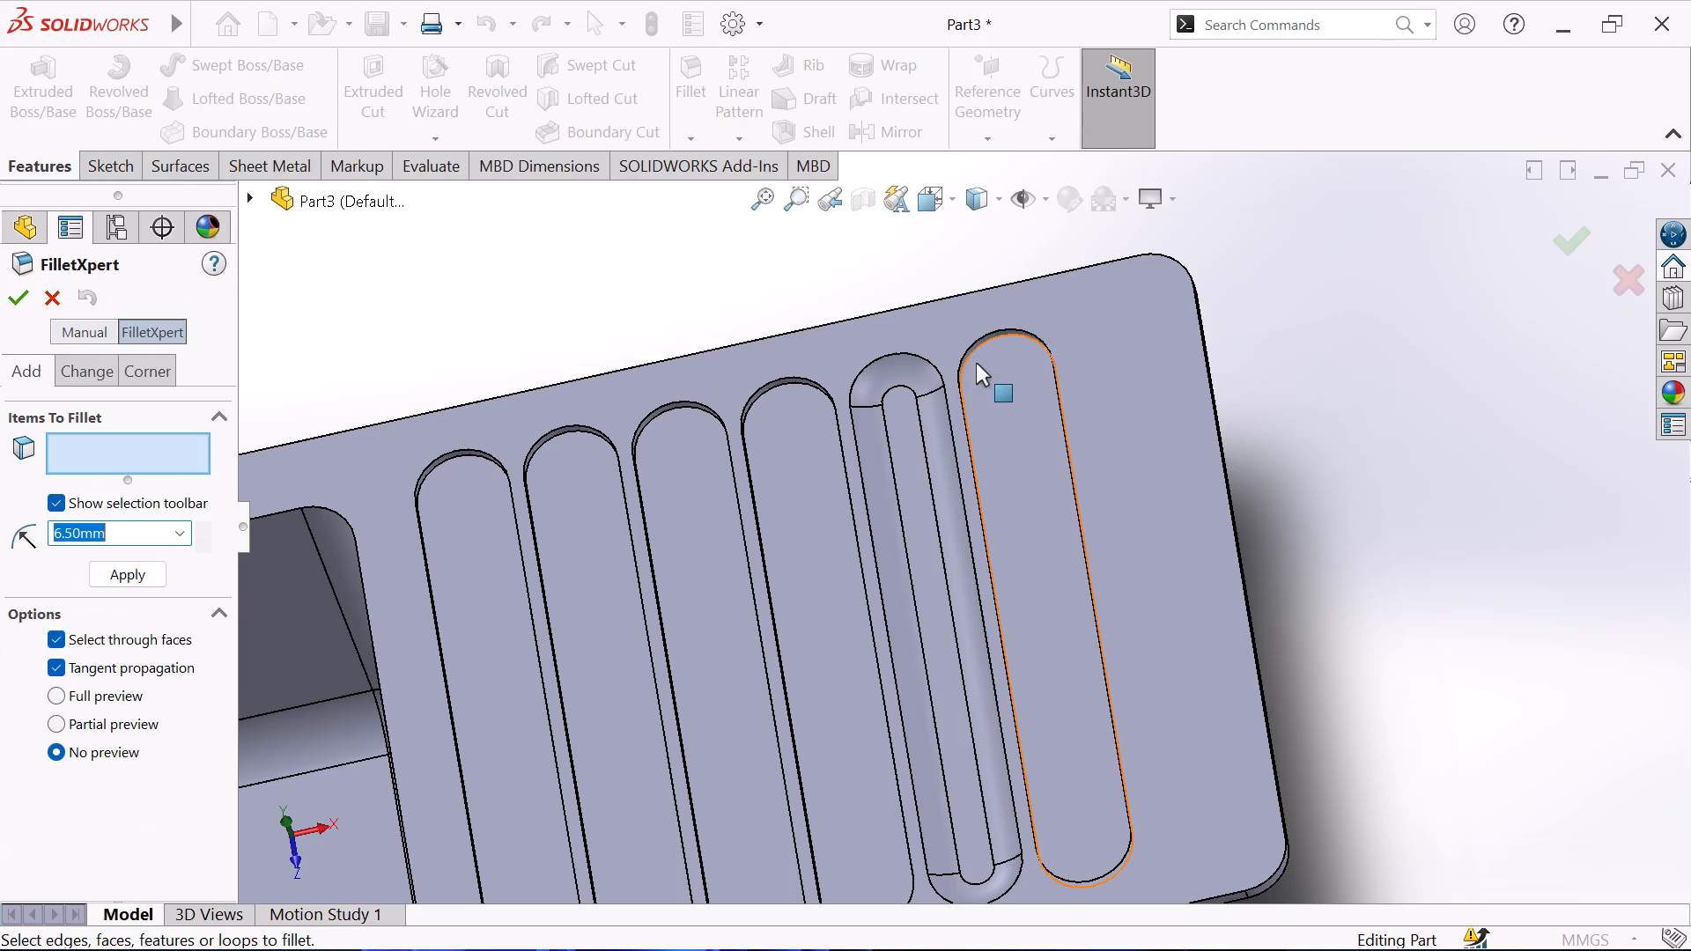
click(986, 343)
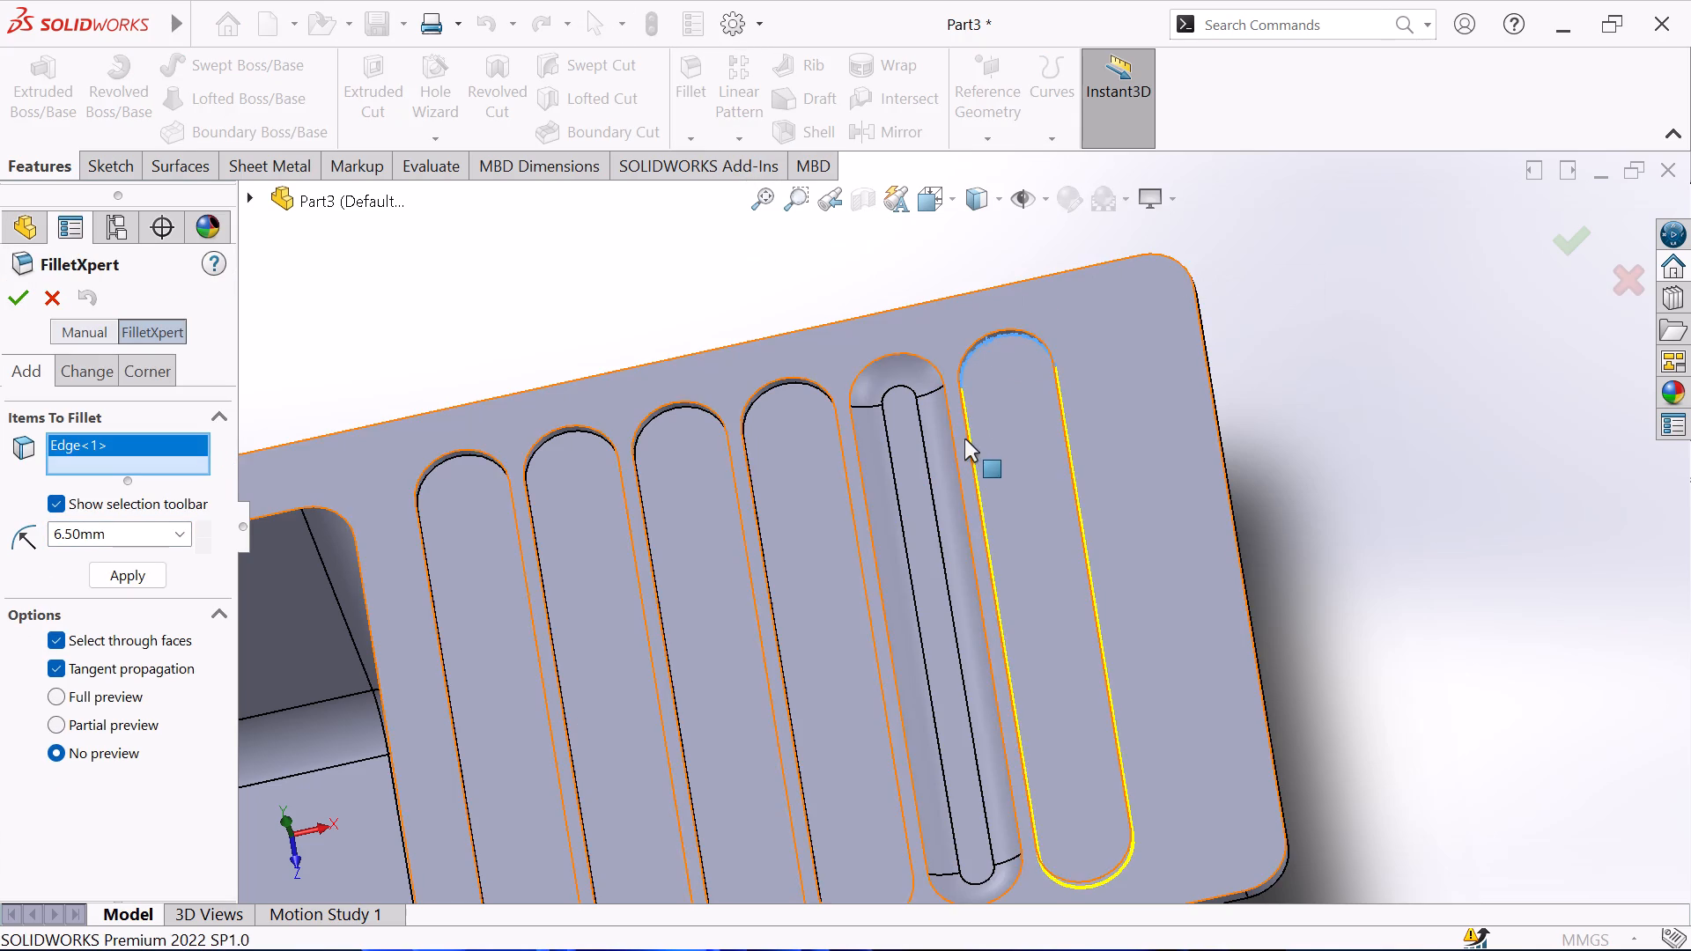
click(971, 438)
middle_drag(1320, 457, 1377, 394)
click(1136, 685)
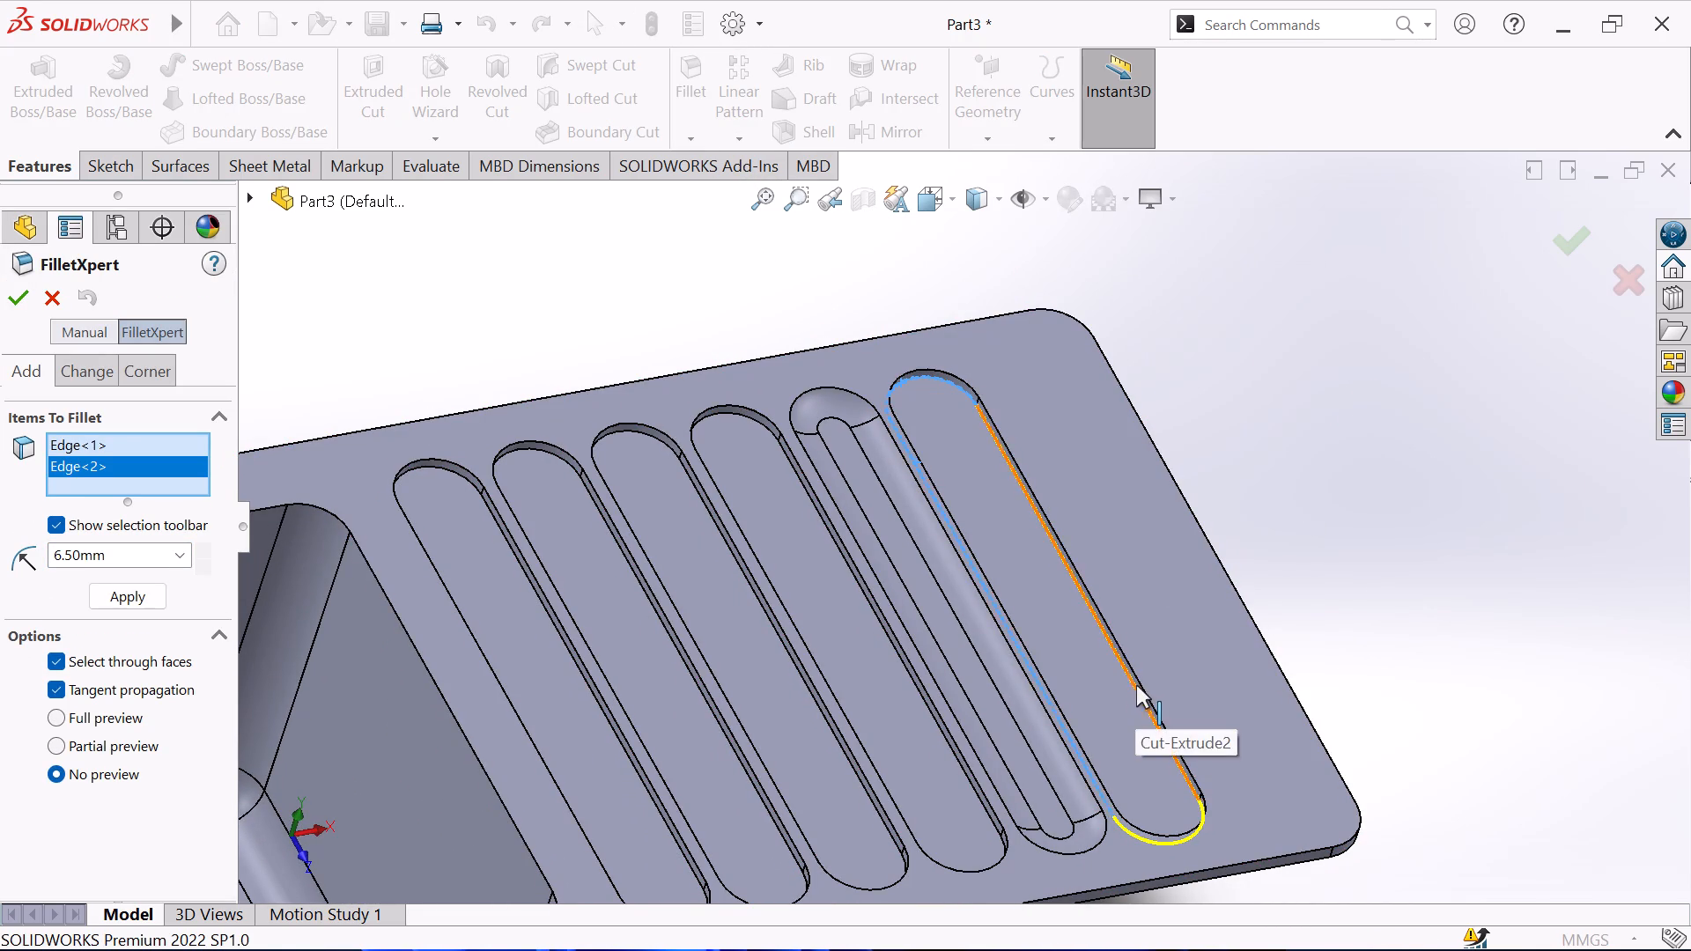
middle_drag(1380, 752, 1404, 824)
scroll(1404, 824, up, 3)
middle_drag(1401, 793, 1405, 825)
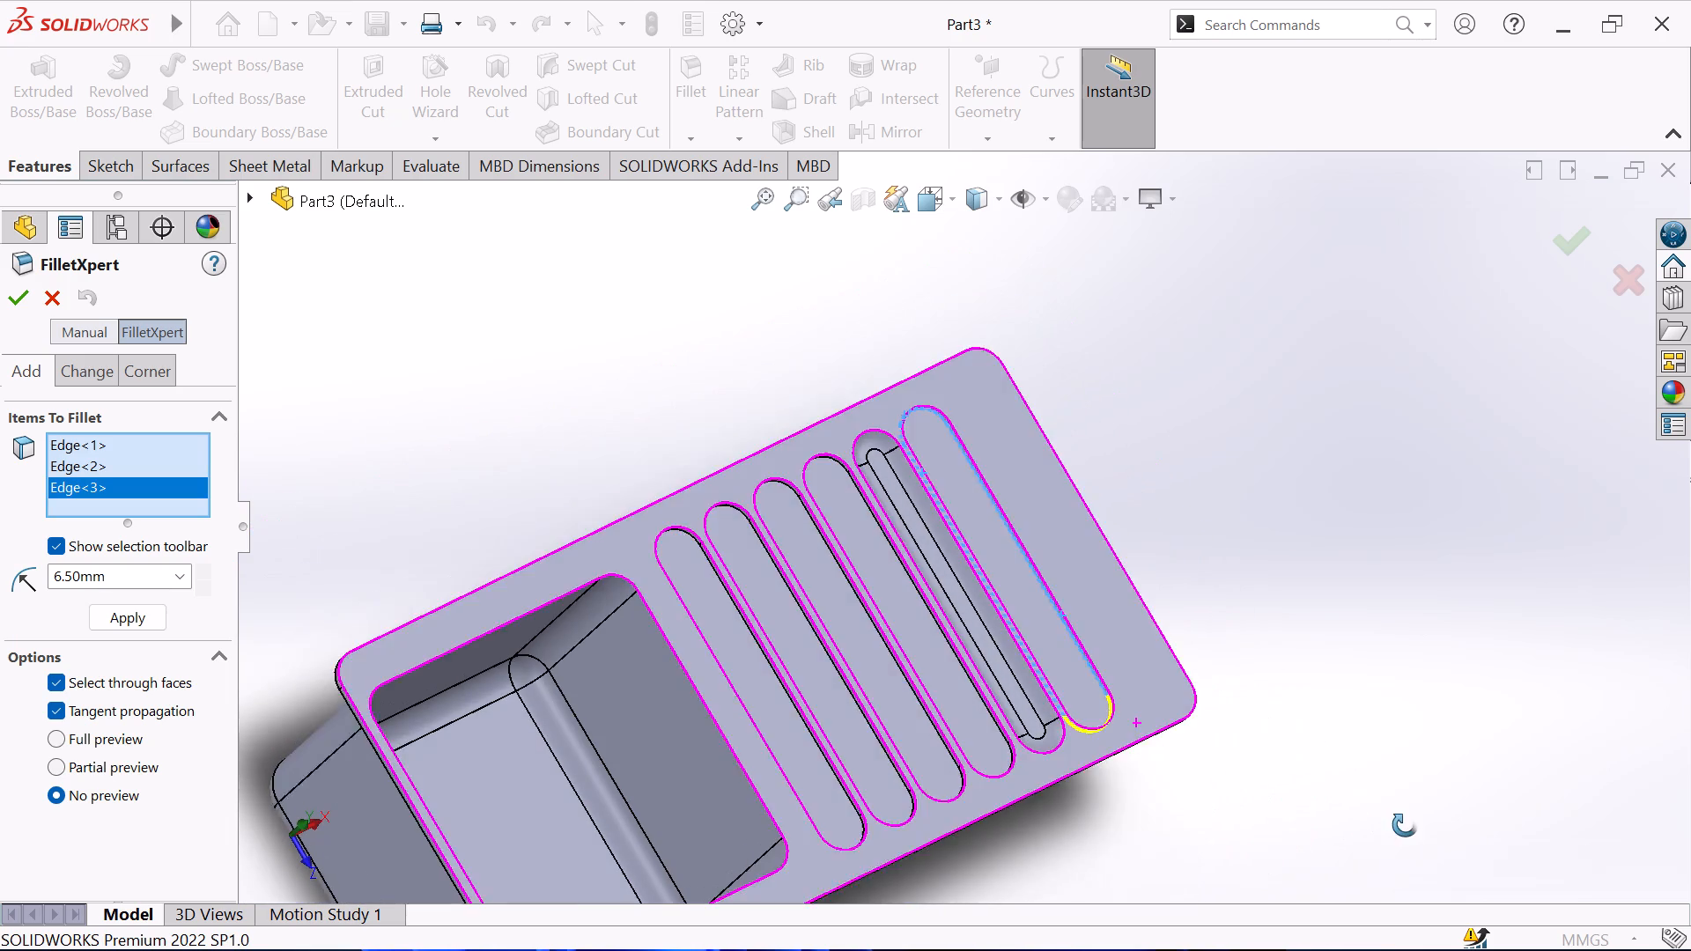
middle_drag(1405, 825, 1408, 836)
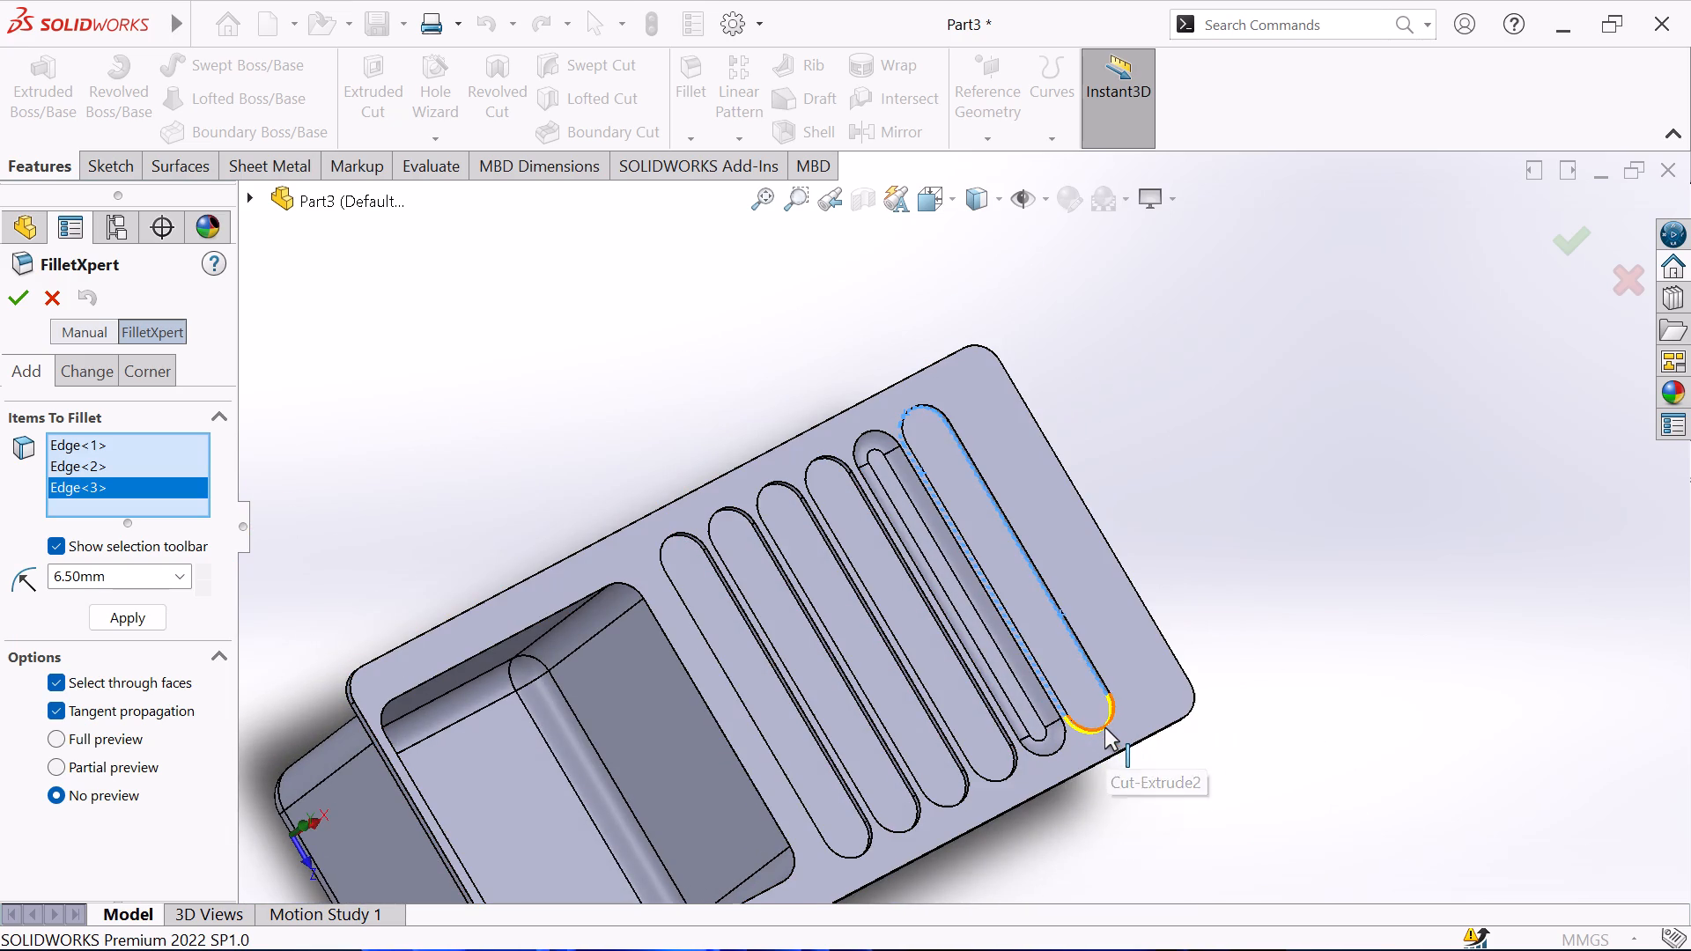
scroll(876, 785, down, 2)
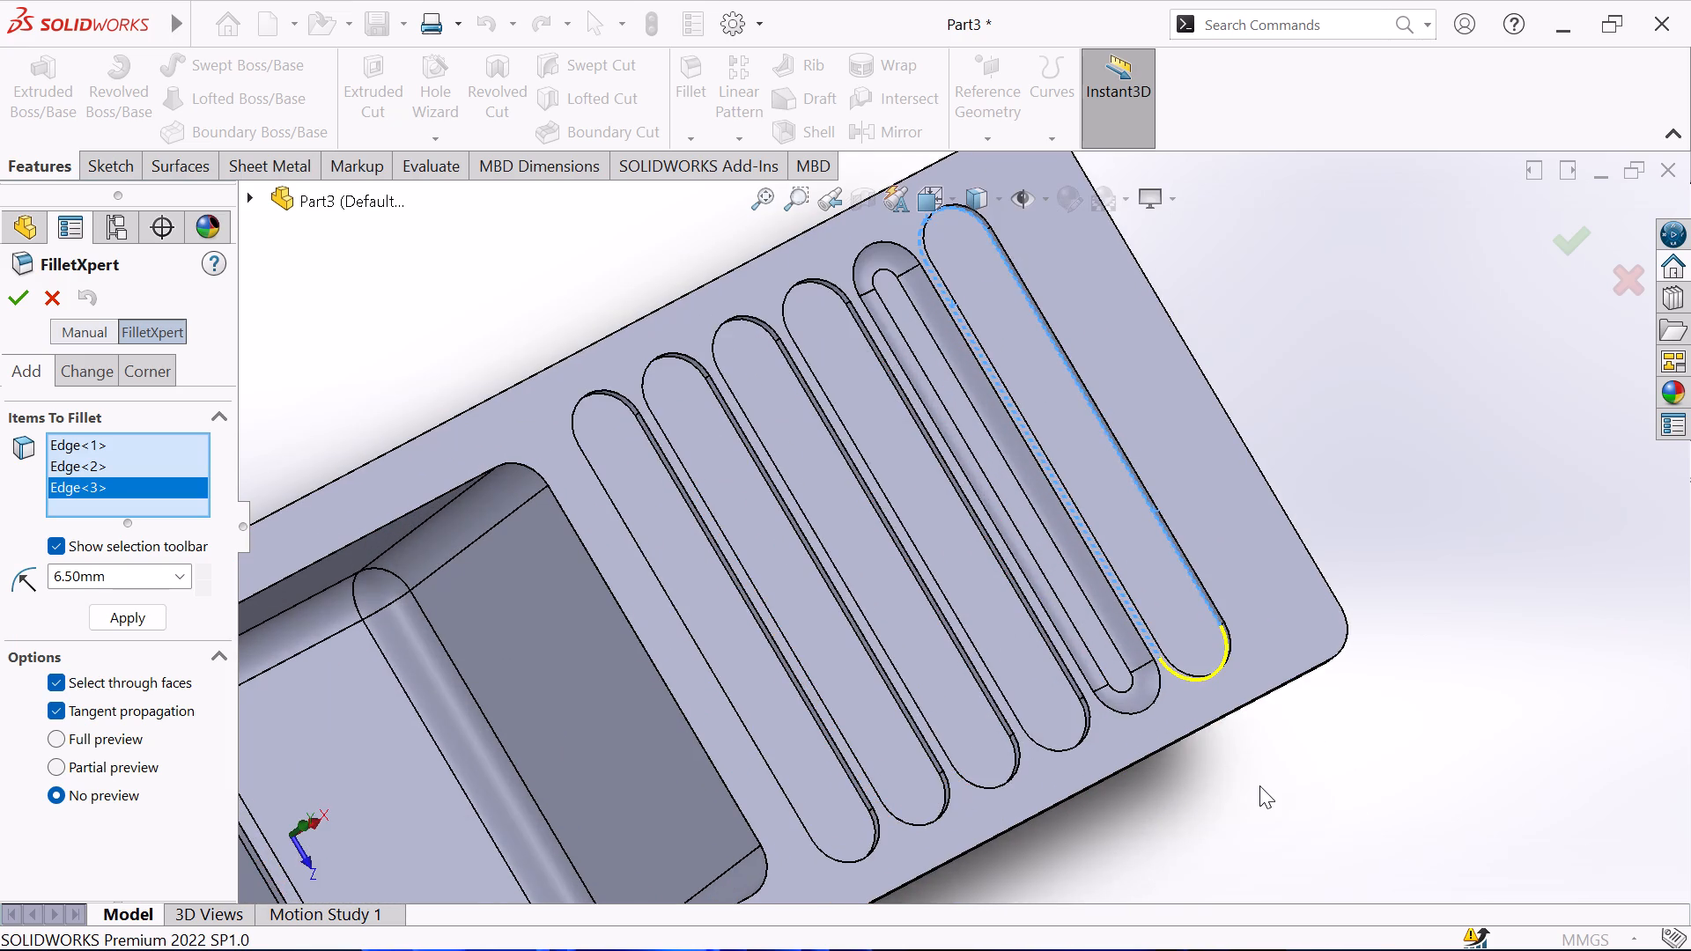
middle_drag(1259, 785, 1293, 804)
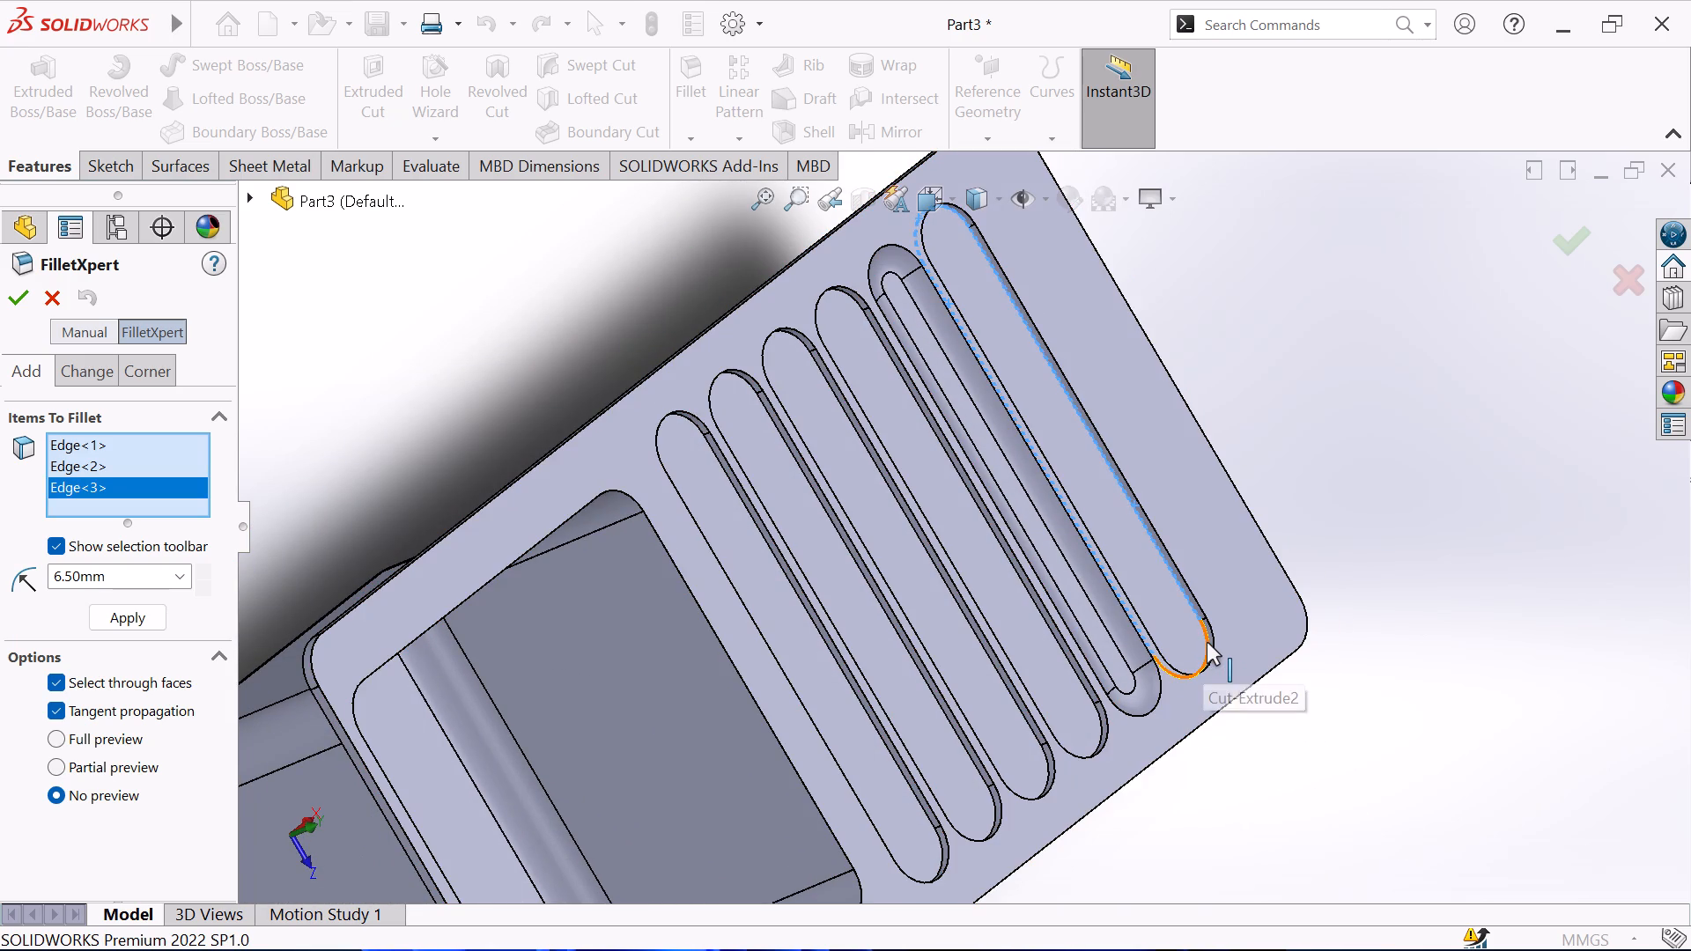
click(1207, 642)
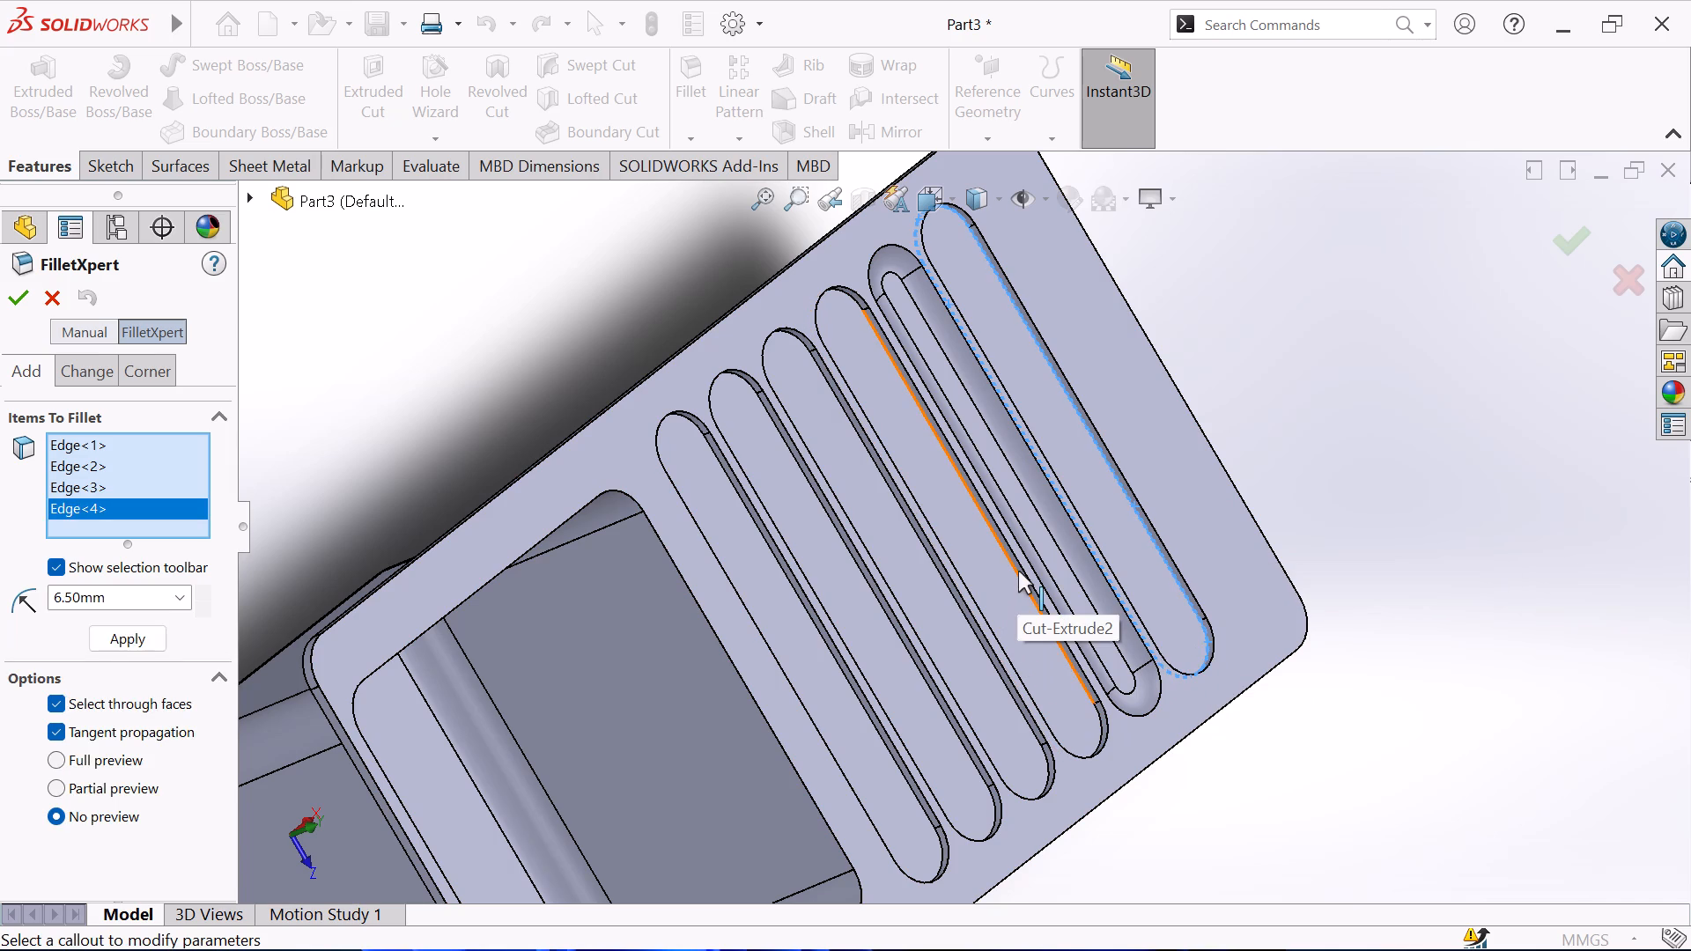
click(1018, 571)
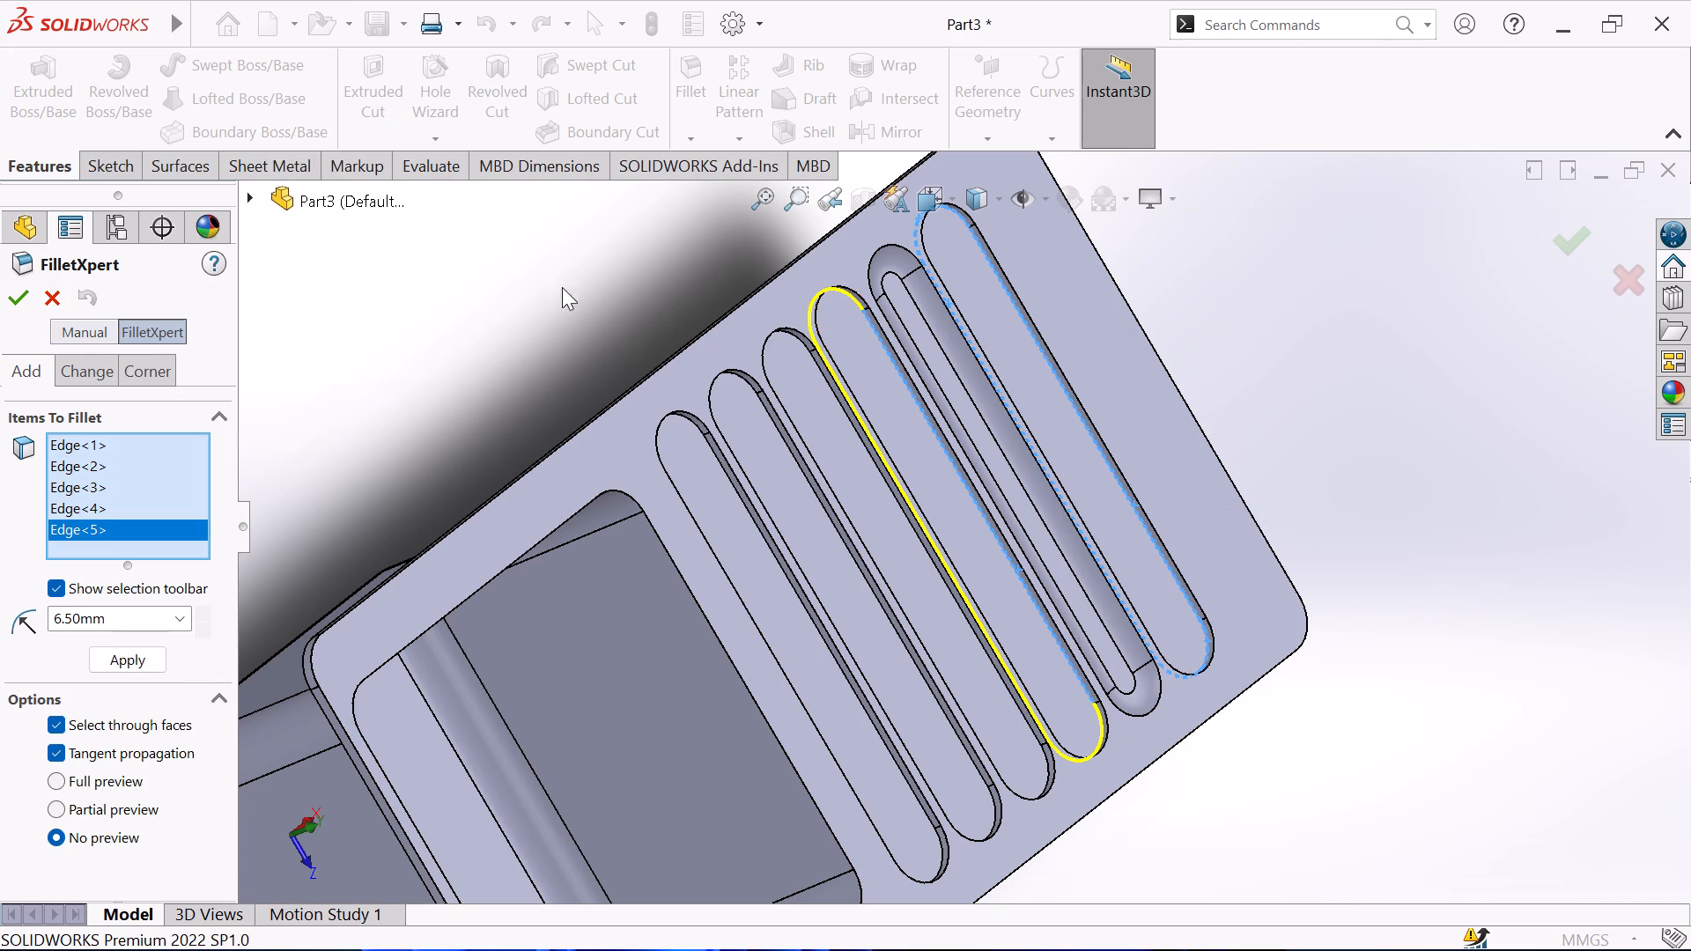
middle_drag(543, 284, 385, 259)
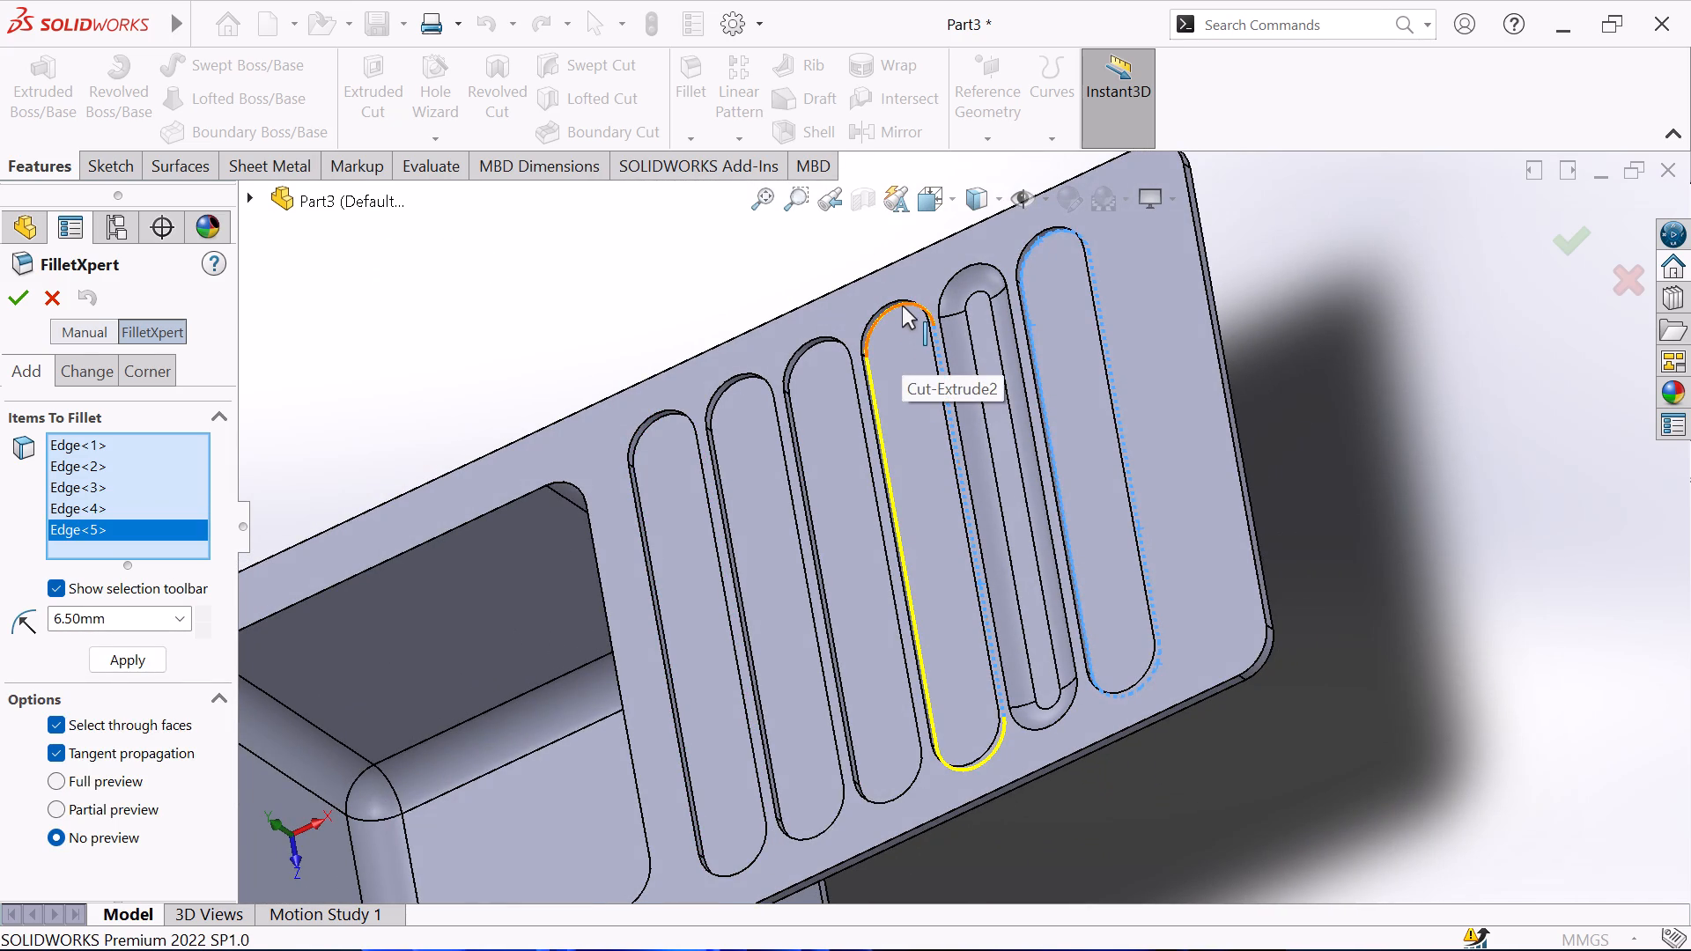
click(902, 306)
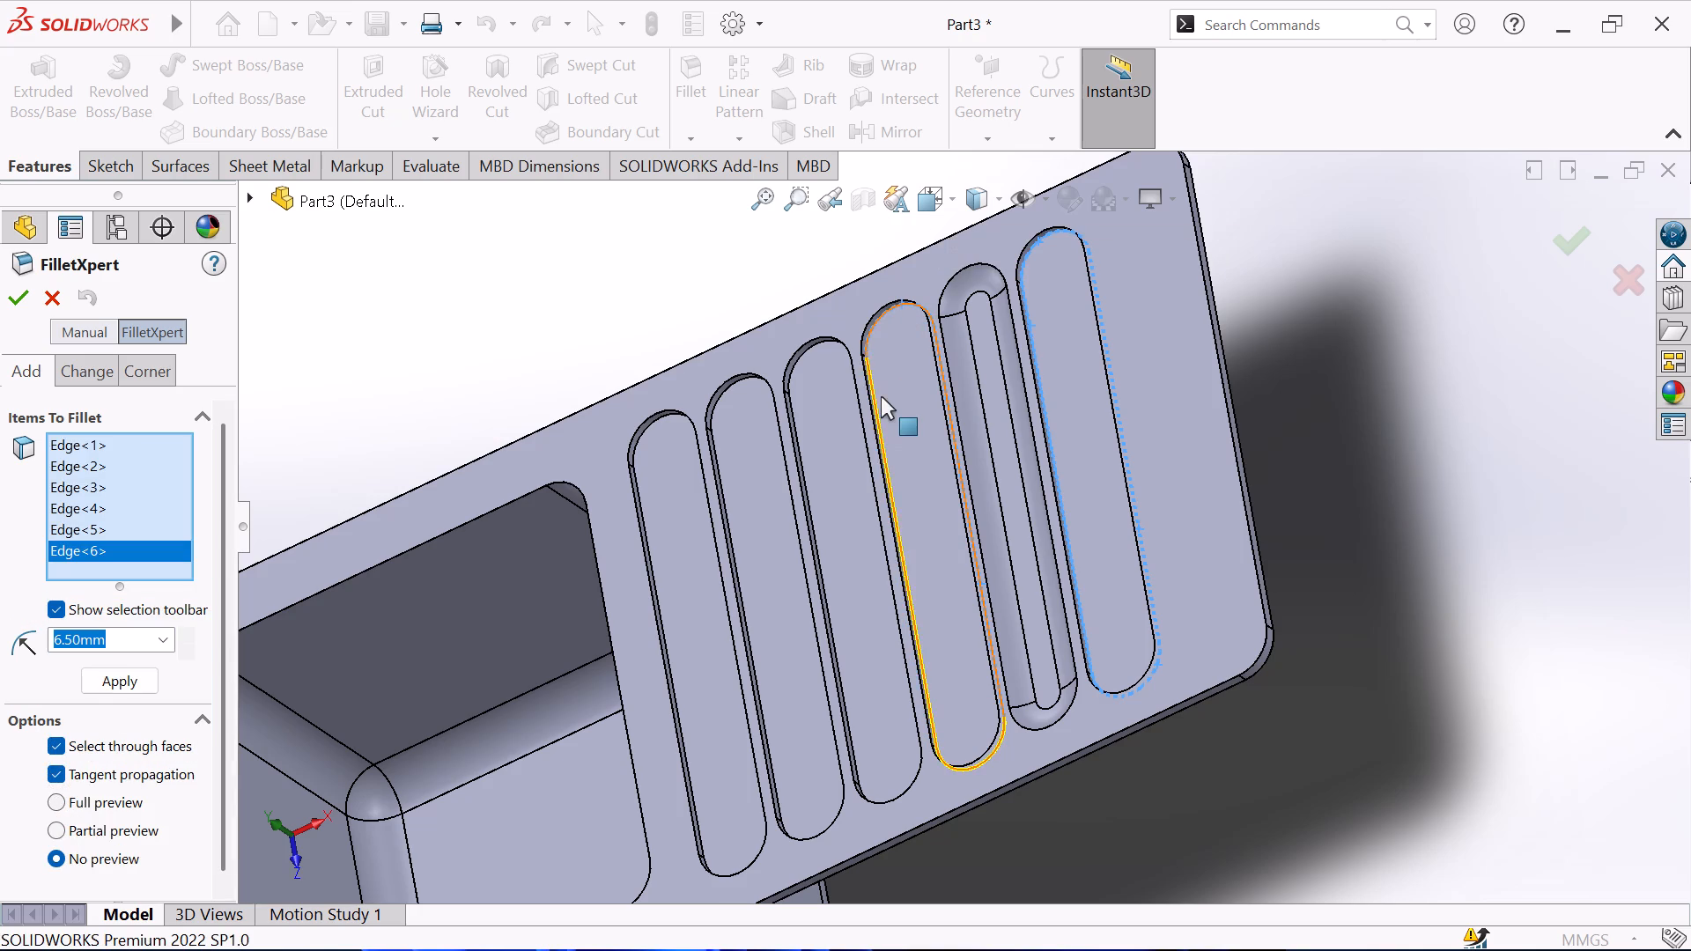
click(875, 403)
scroll(923, 536, up, 1)
middle_drag(923, 536, 974, 625)
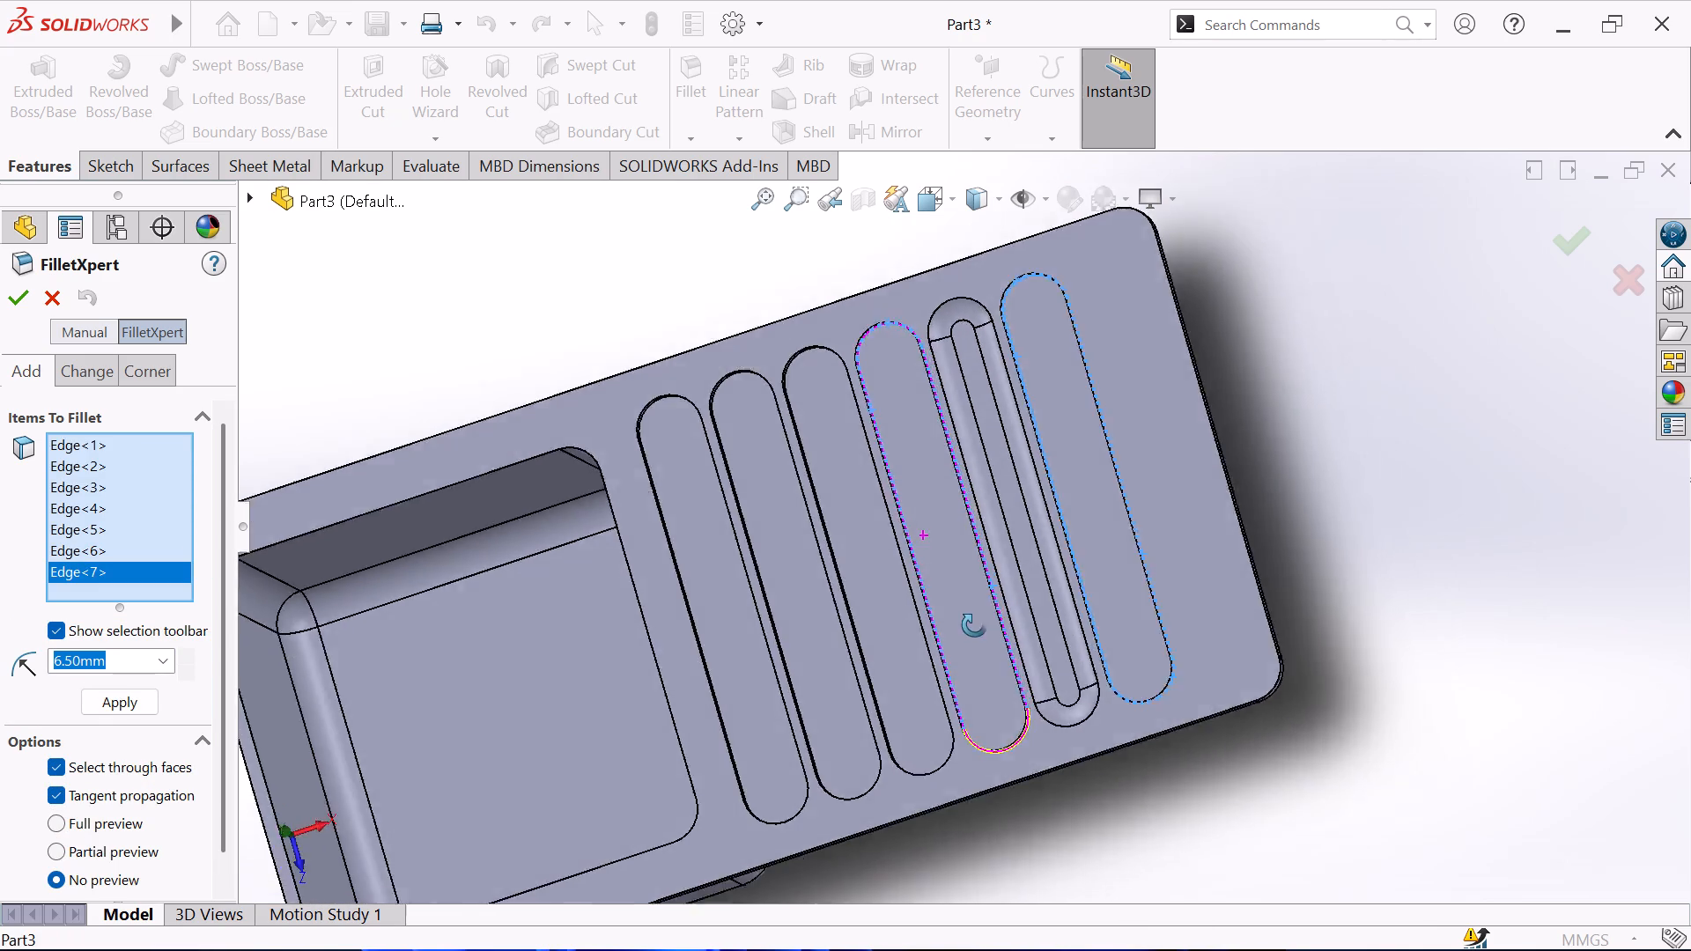
middle_drag(974, 625, 1046, 731)
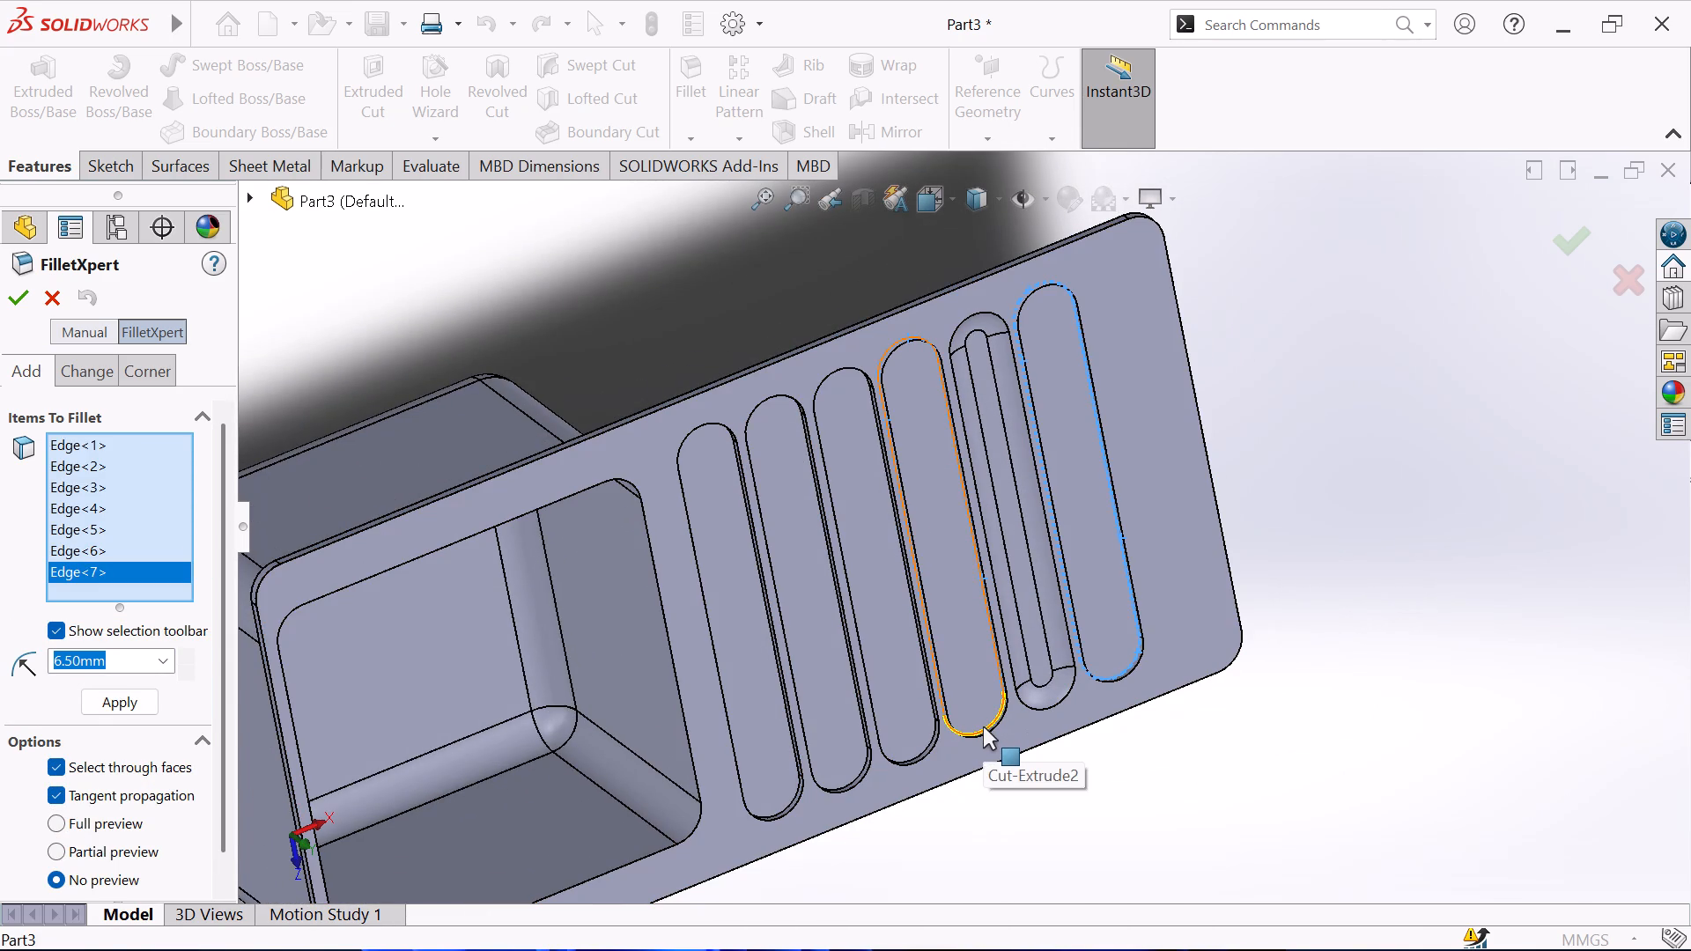
click(983, 729)
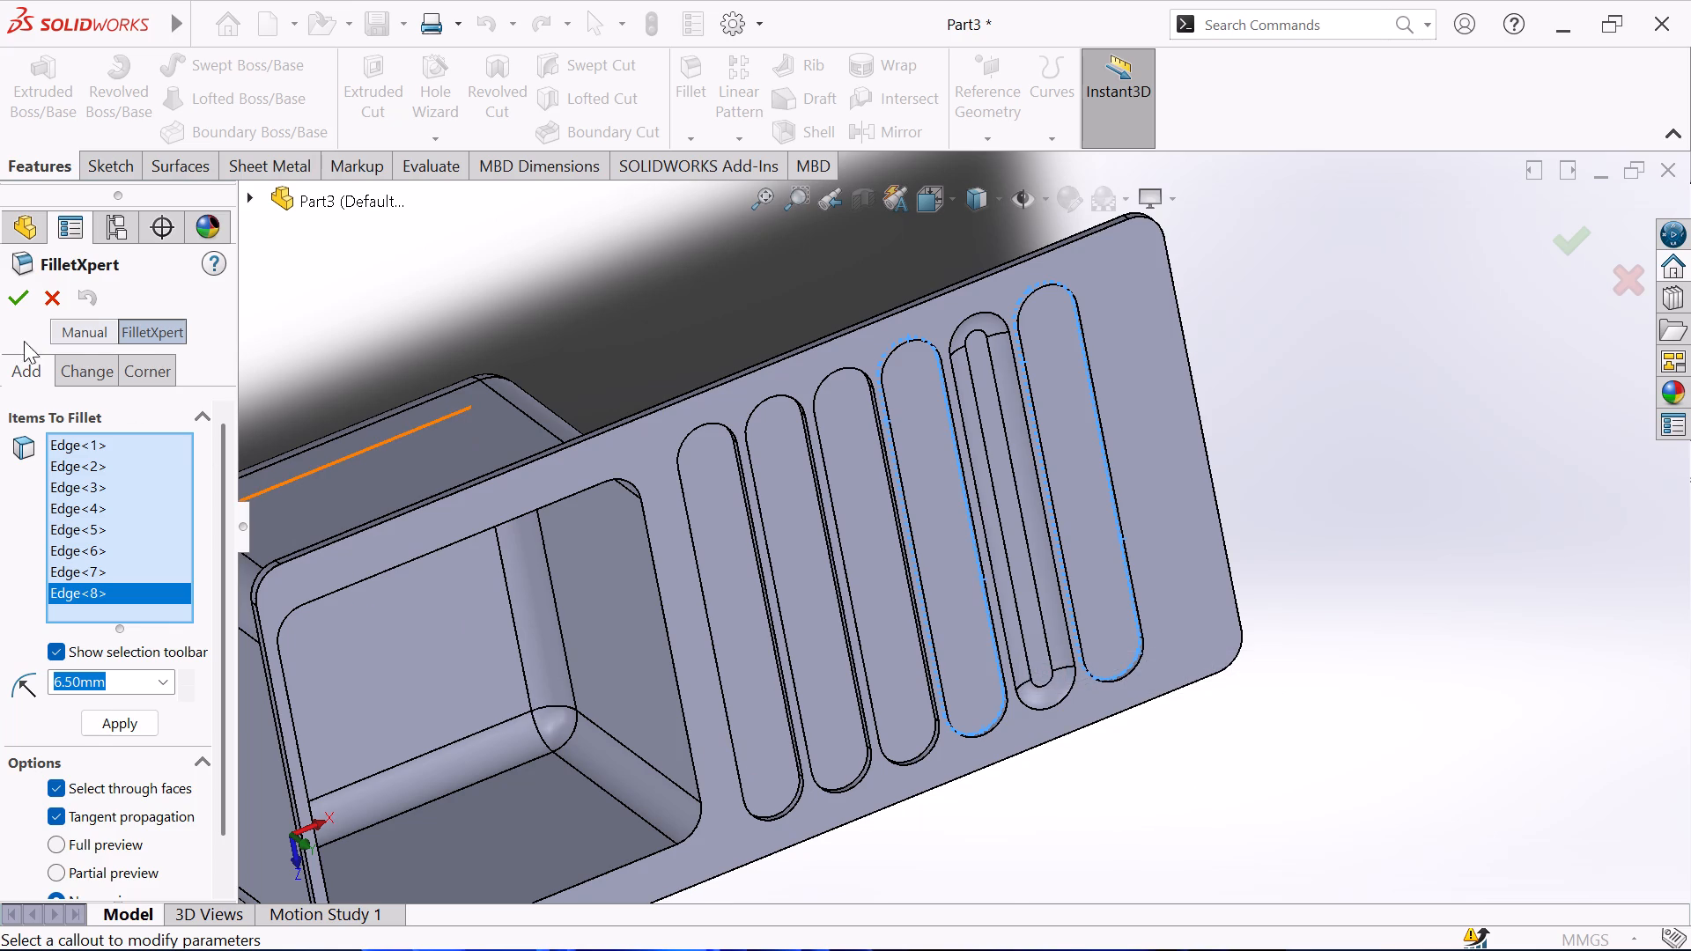
click(17, 305)
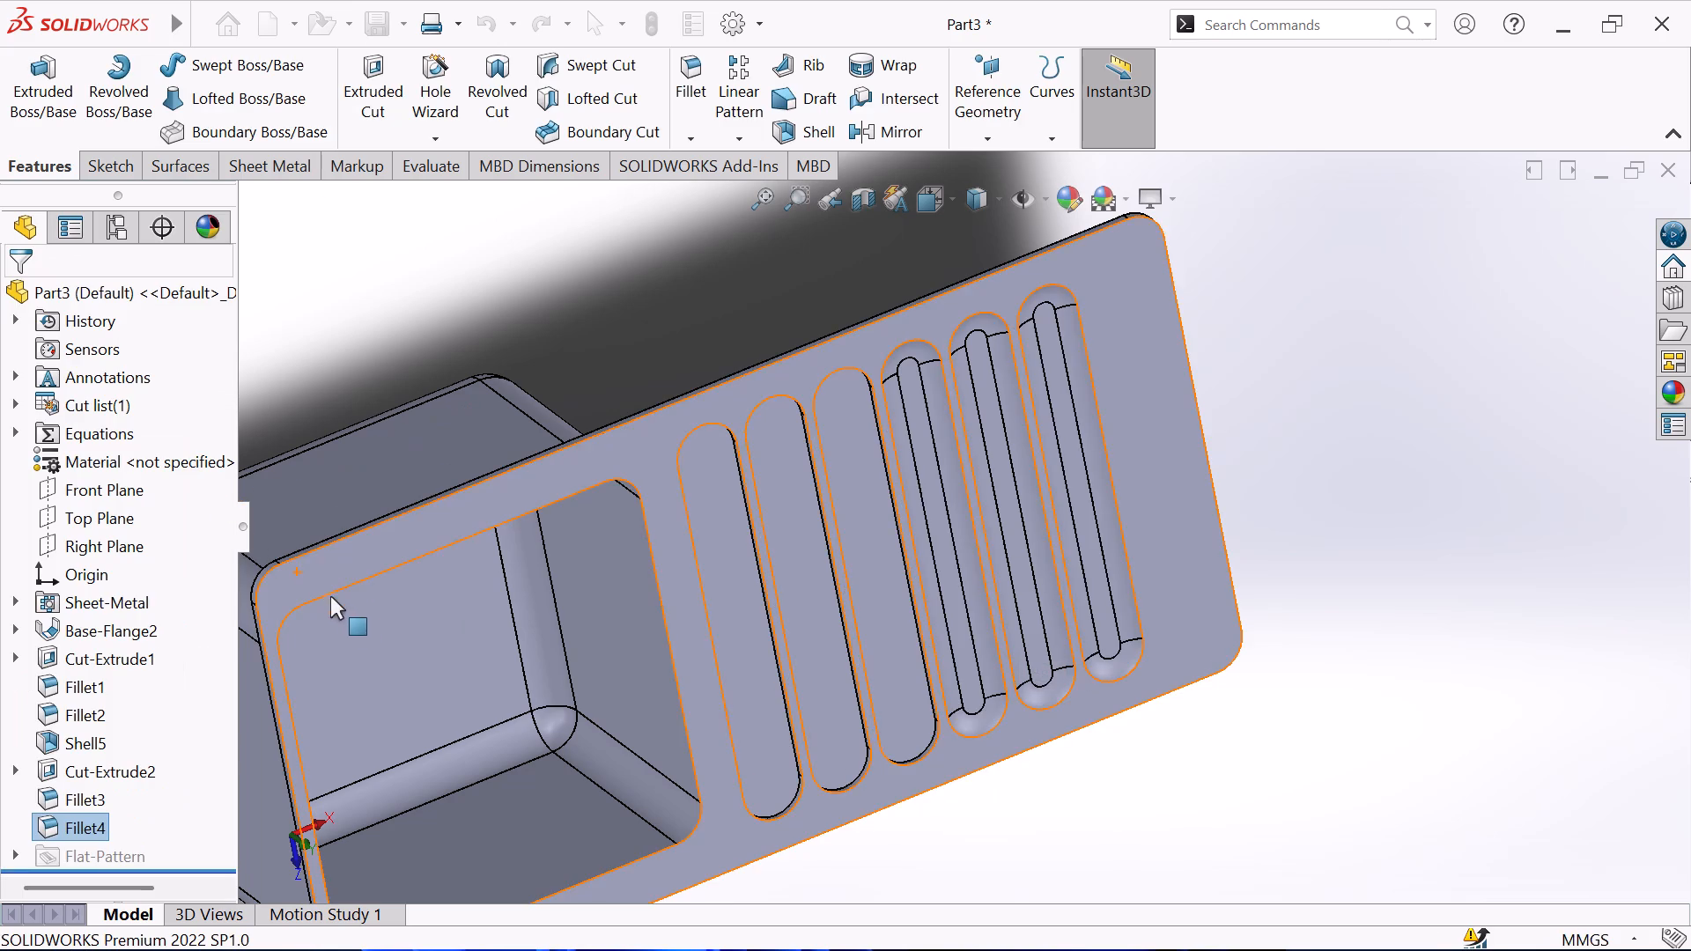
key(Escape)
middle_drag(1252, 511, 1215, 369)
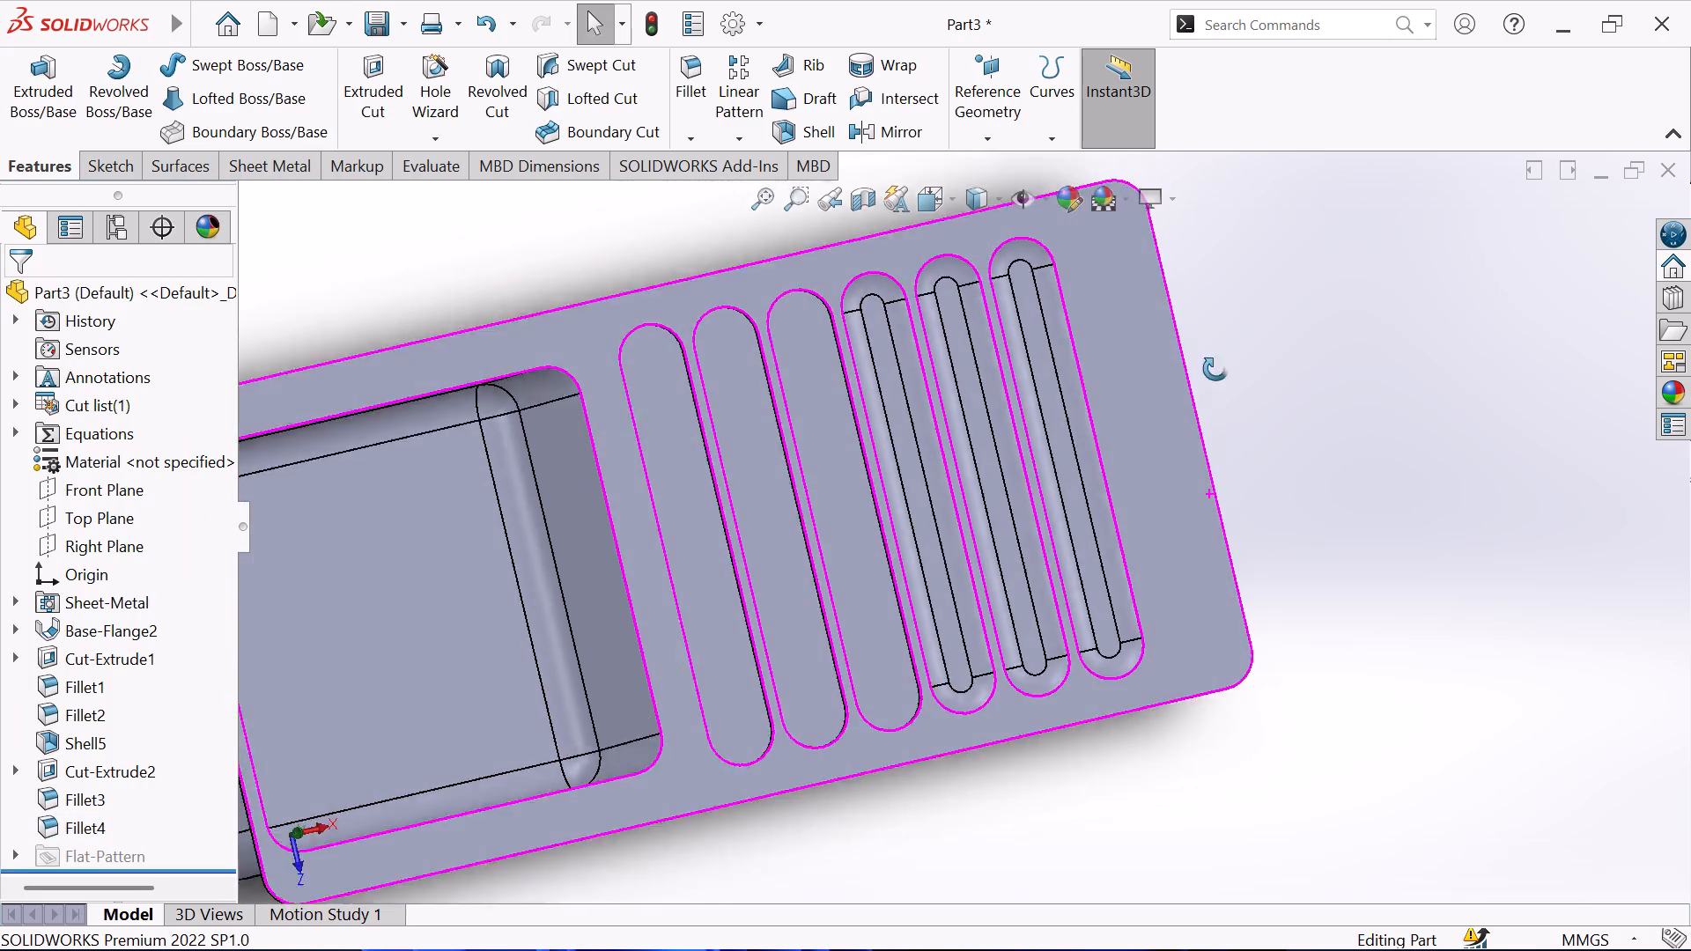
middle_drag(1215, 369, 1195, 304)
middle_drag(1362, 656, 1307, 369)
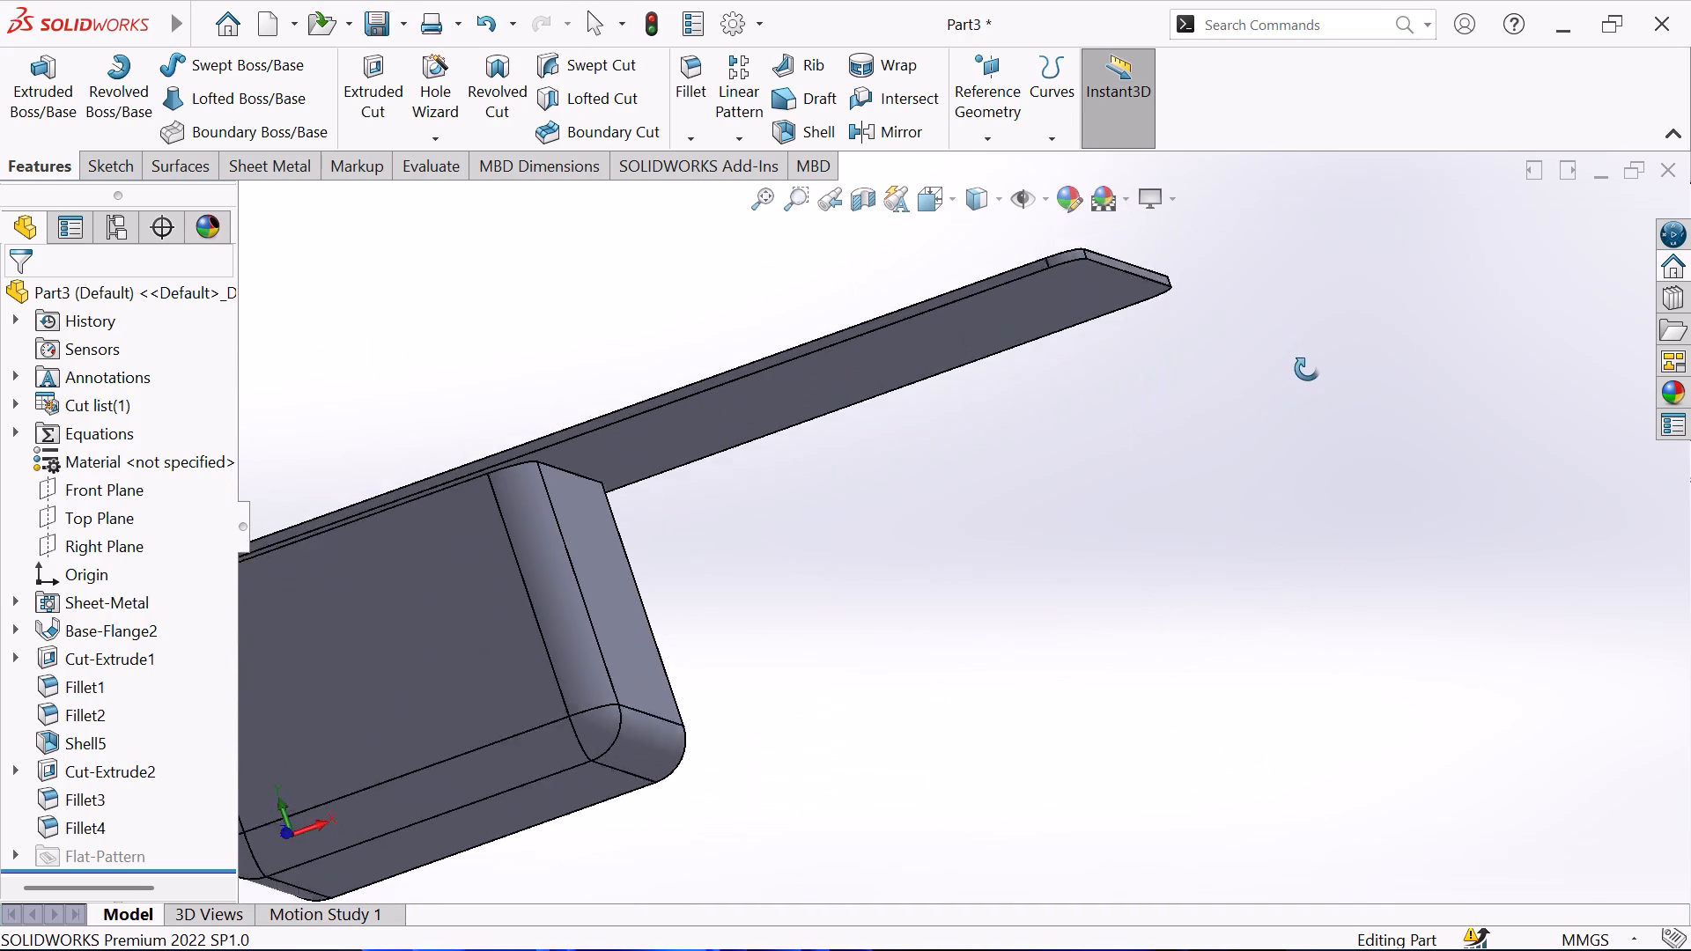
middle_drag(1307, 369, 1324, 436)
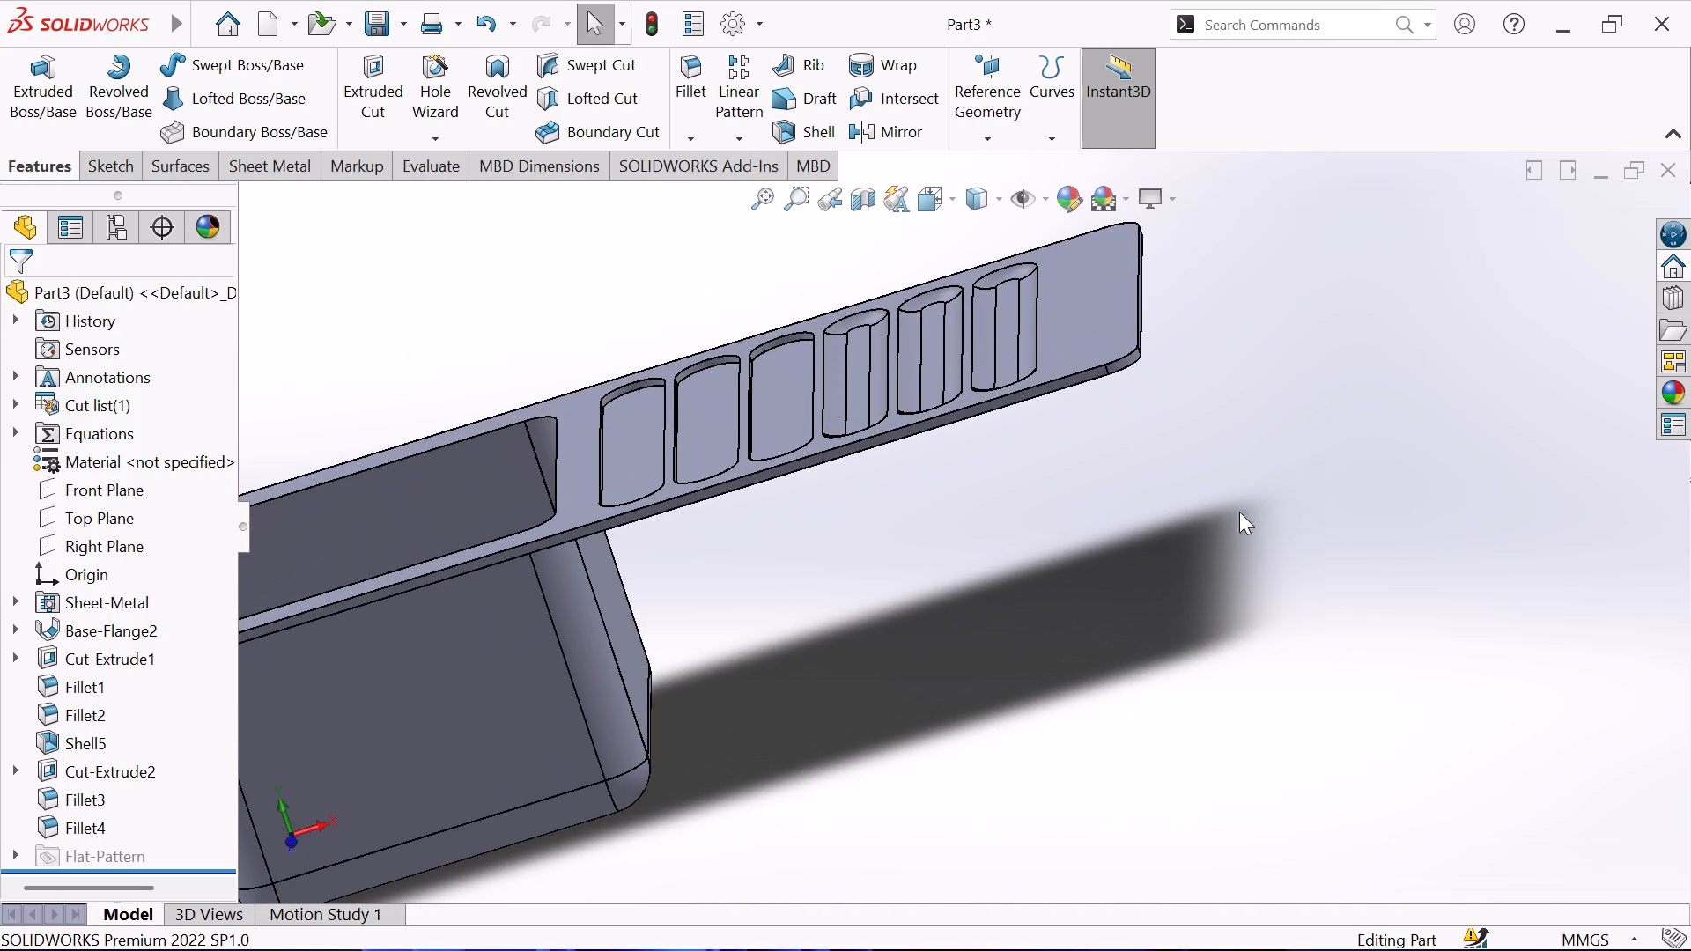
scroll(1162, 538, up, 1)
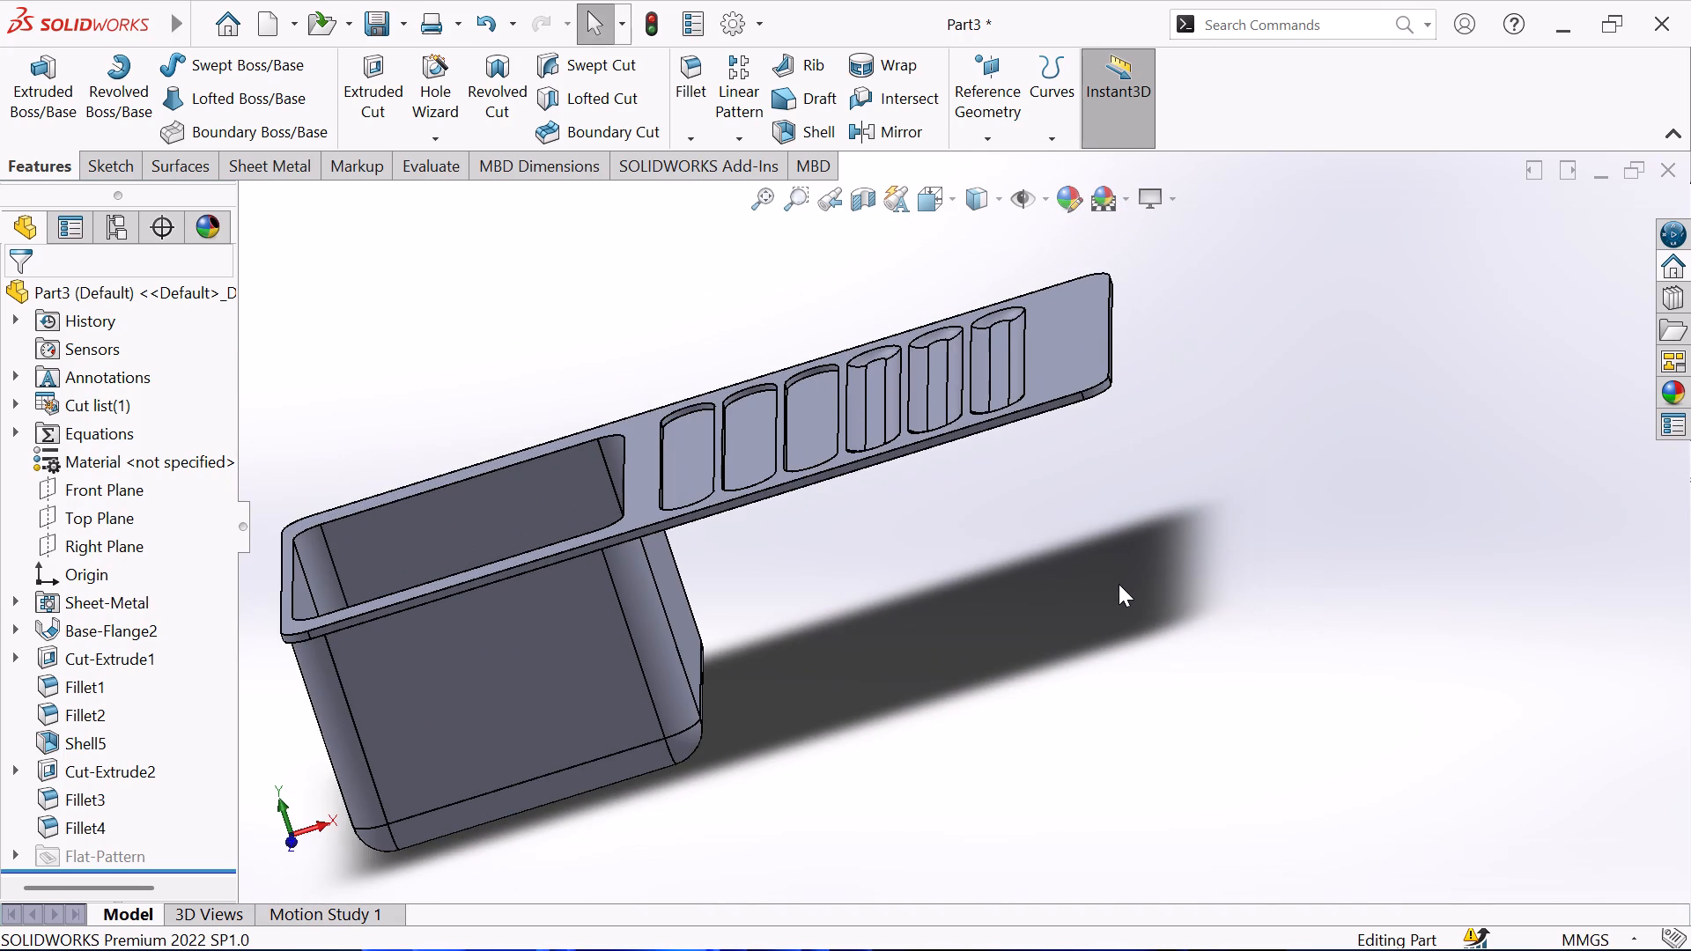
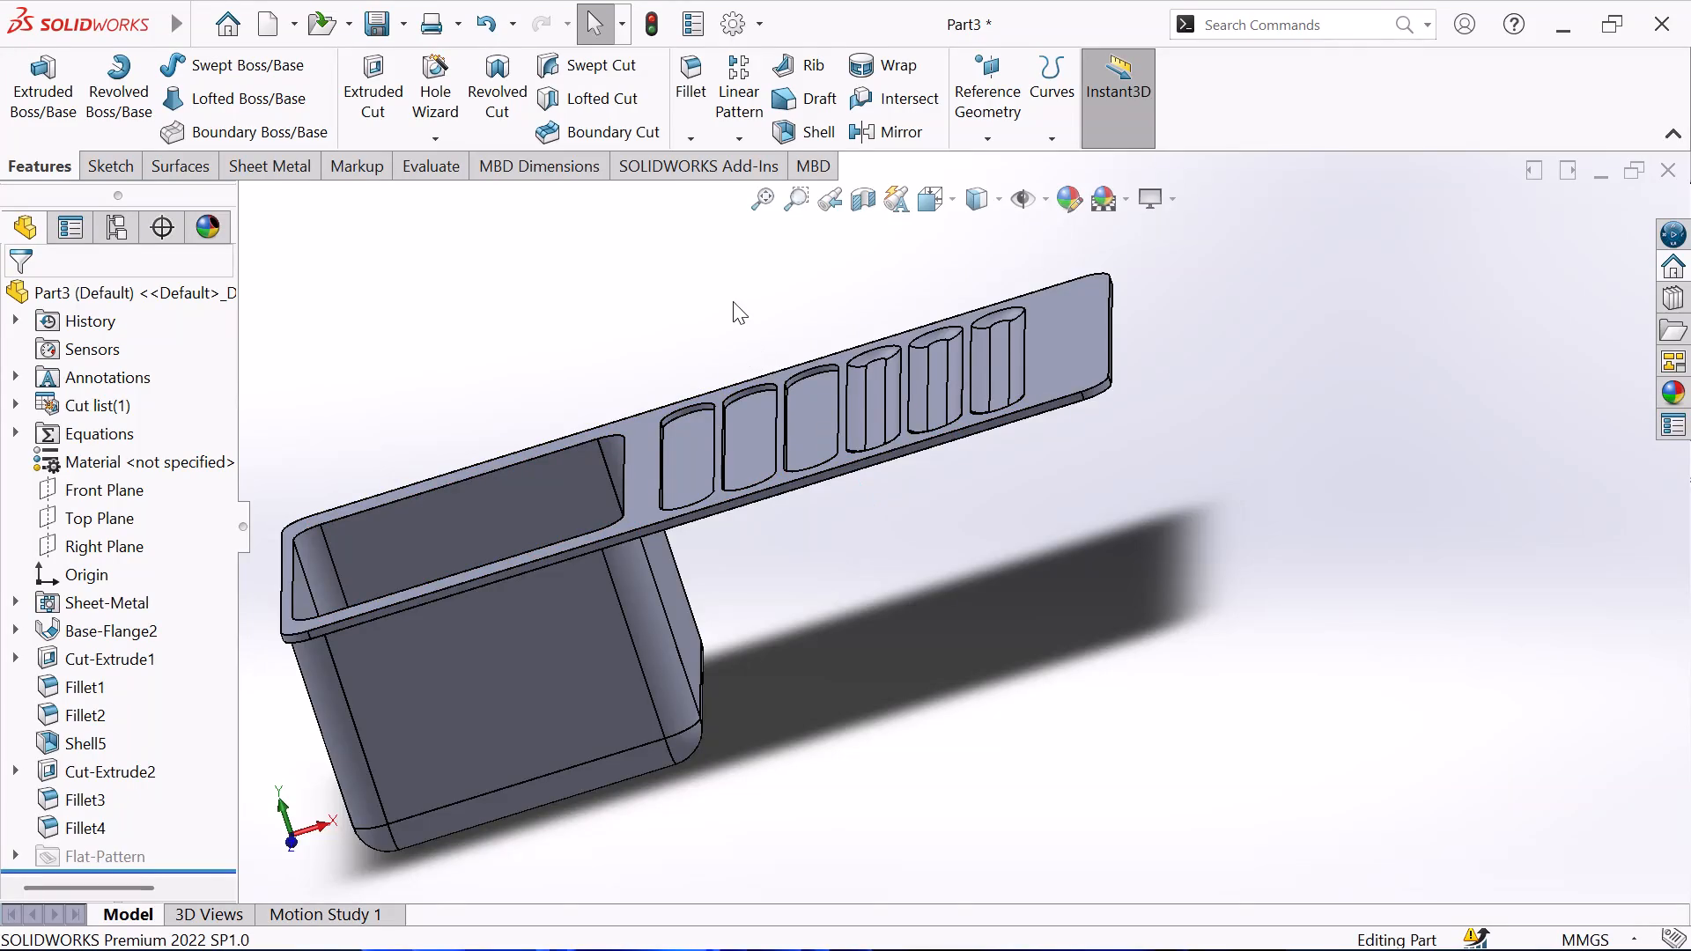
Undo the slot floor fillets and the slot cut to go back to editing the six-slot sketch.
middle_drag(732, 299, 750, 412)
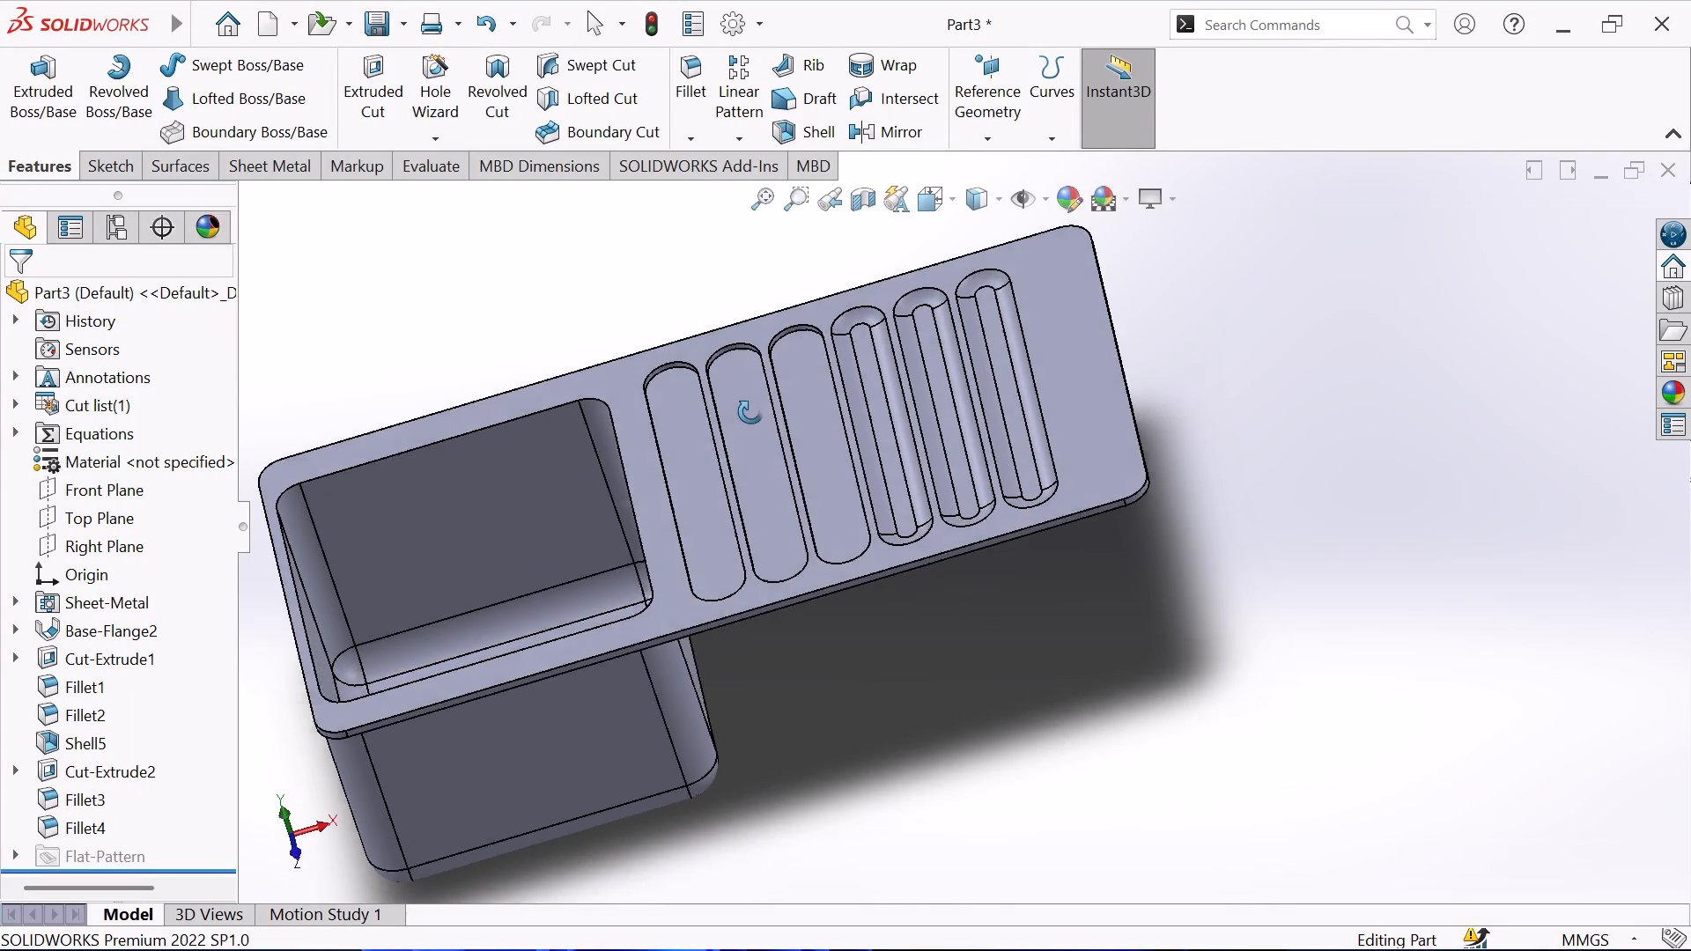
middle_drag(750, 412, 750, 416)
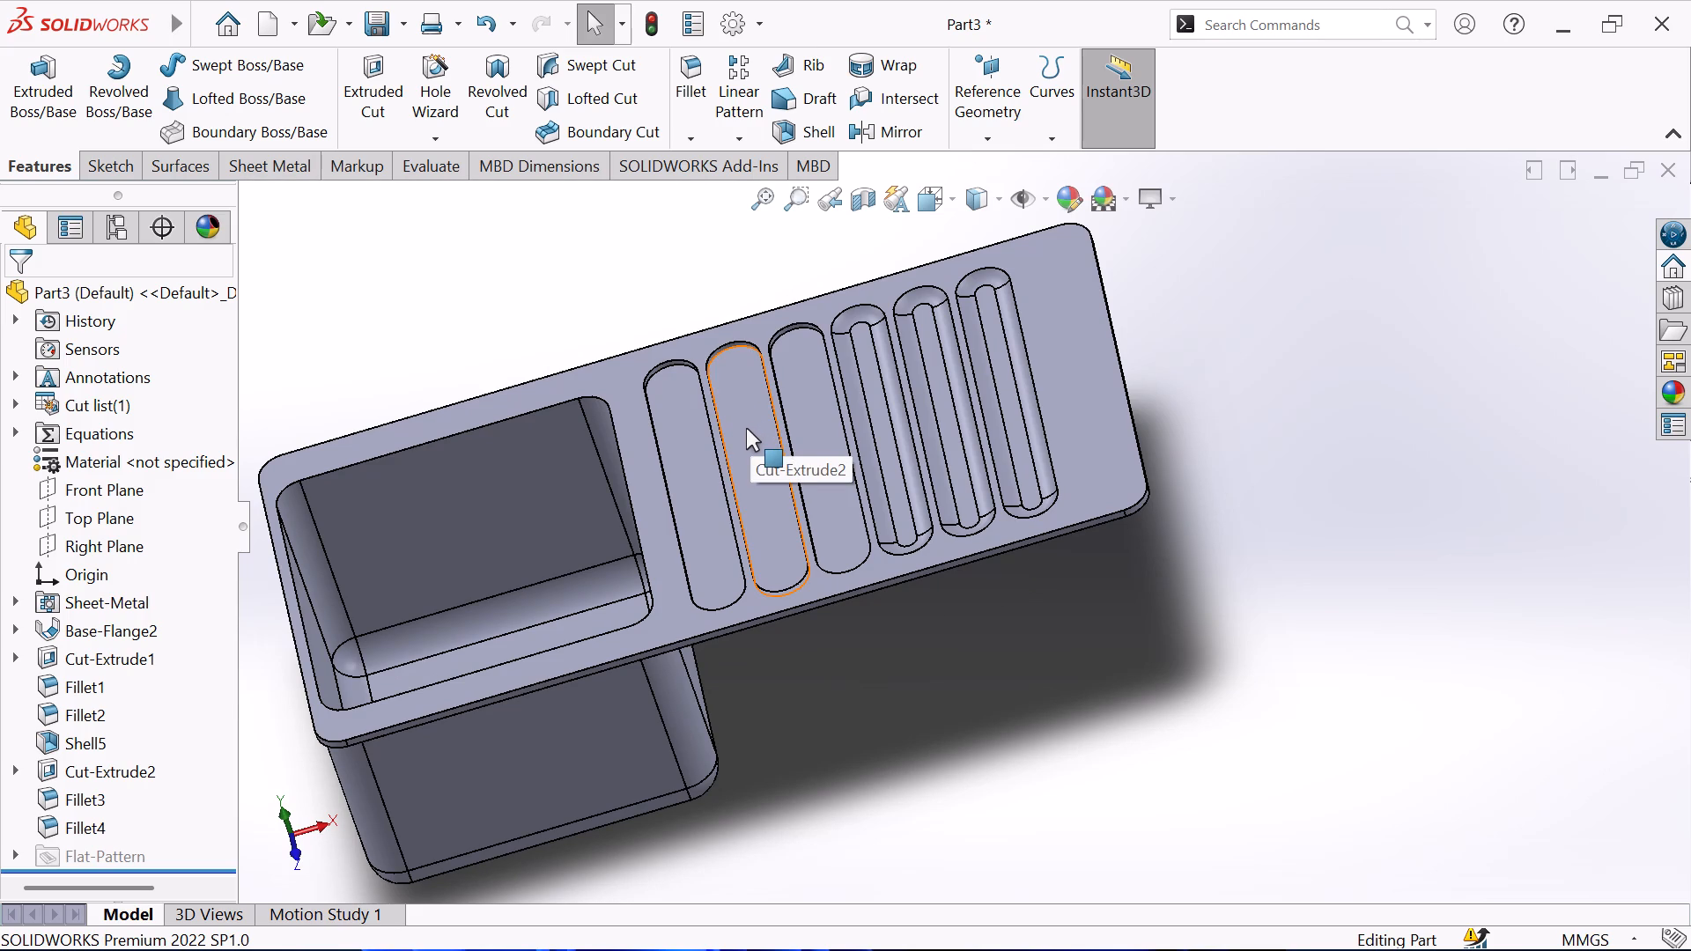
key(Escape)
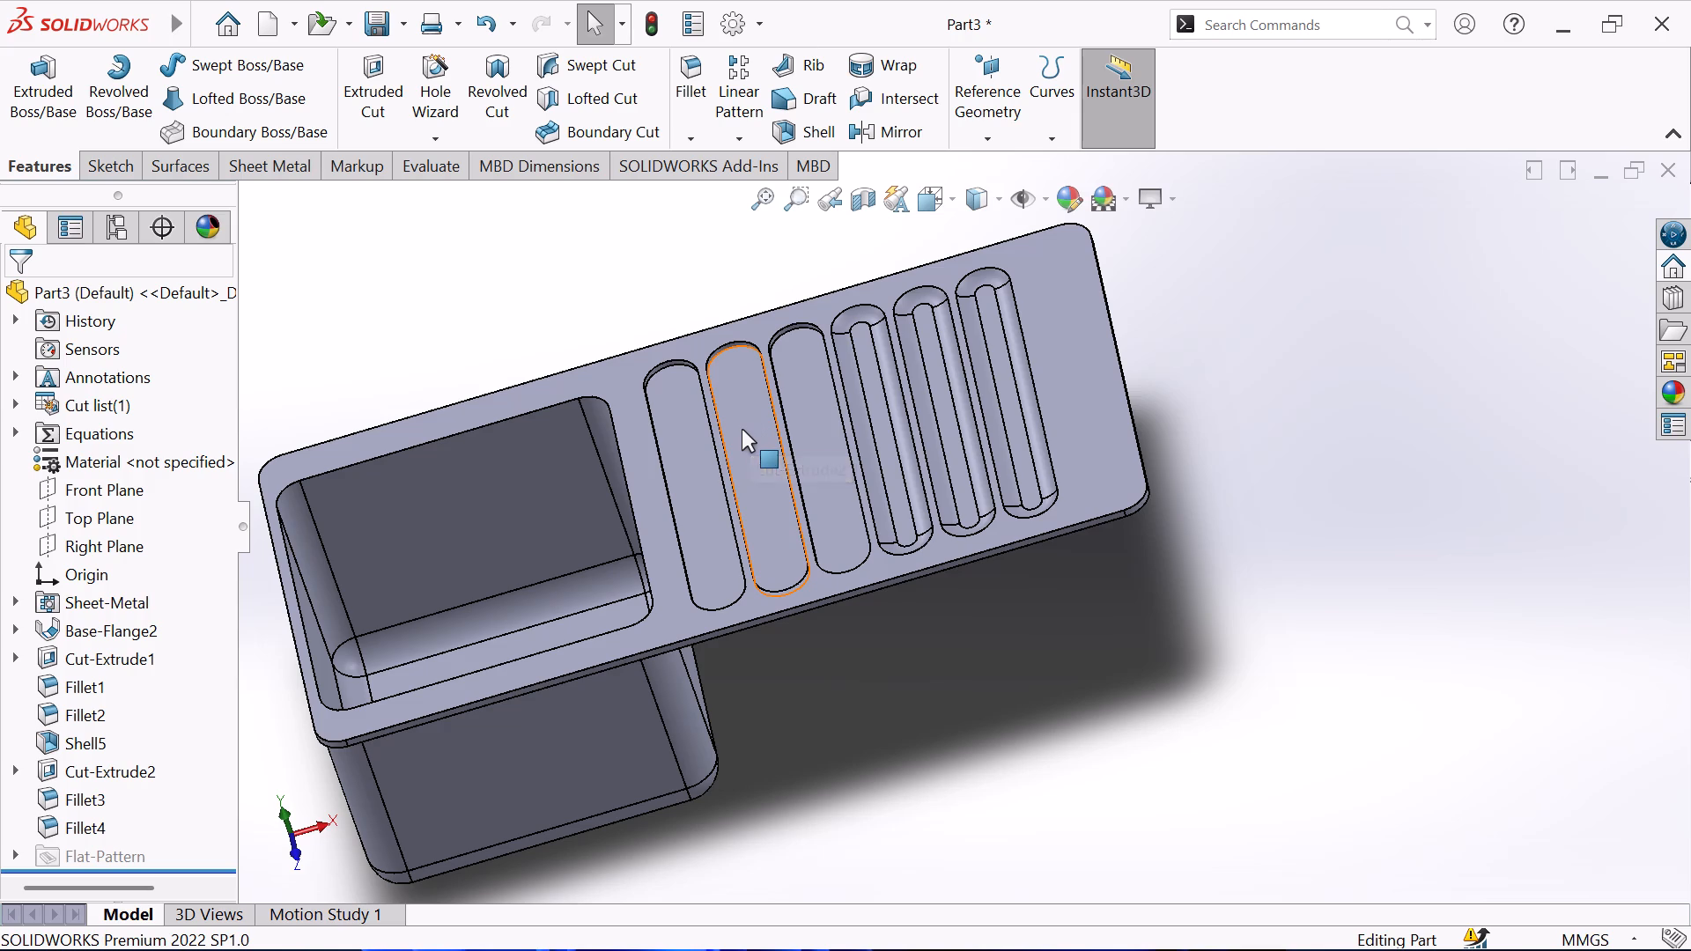
key(ctrl+z)
key(ctrl+z)
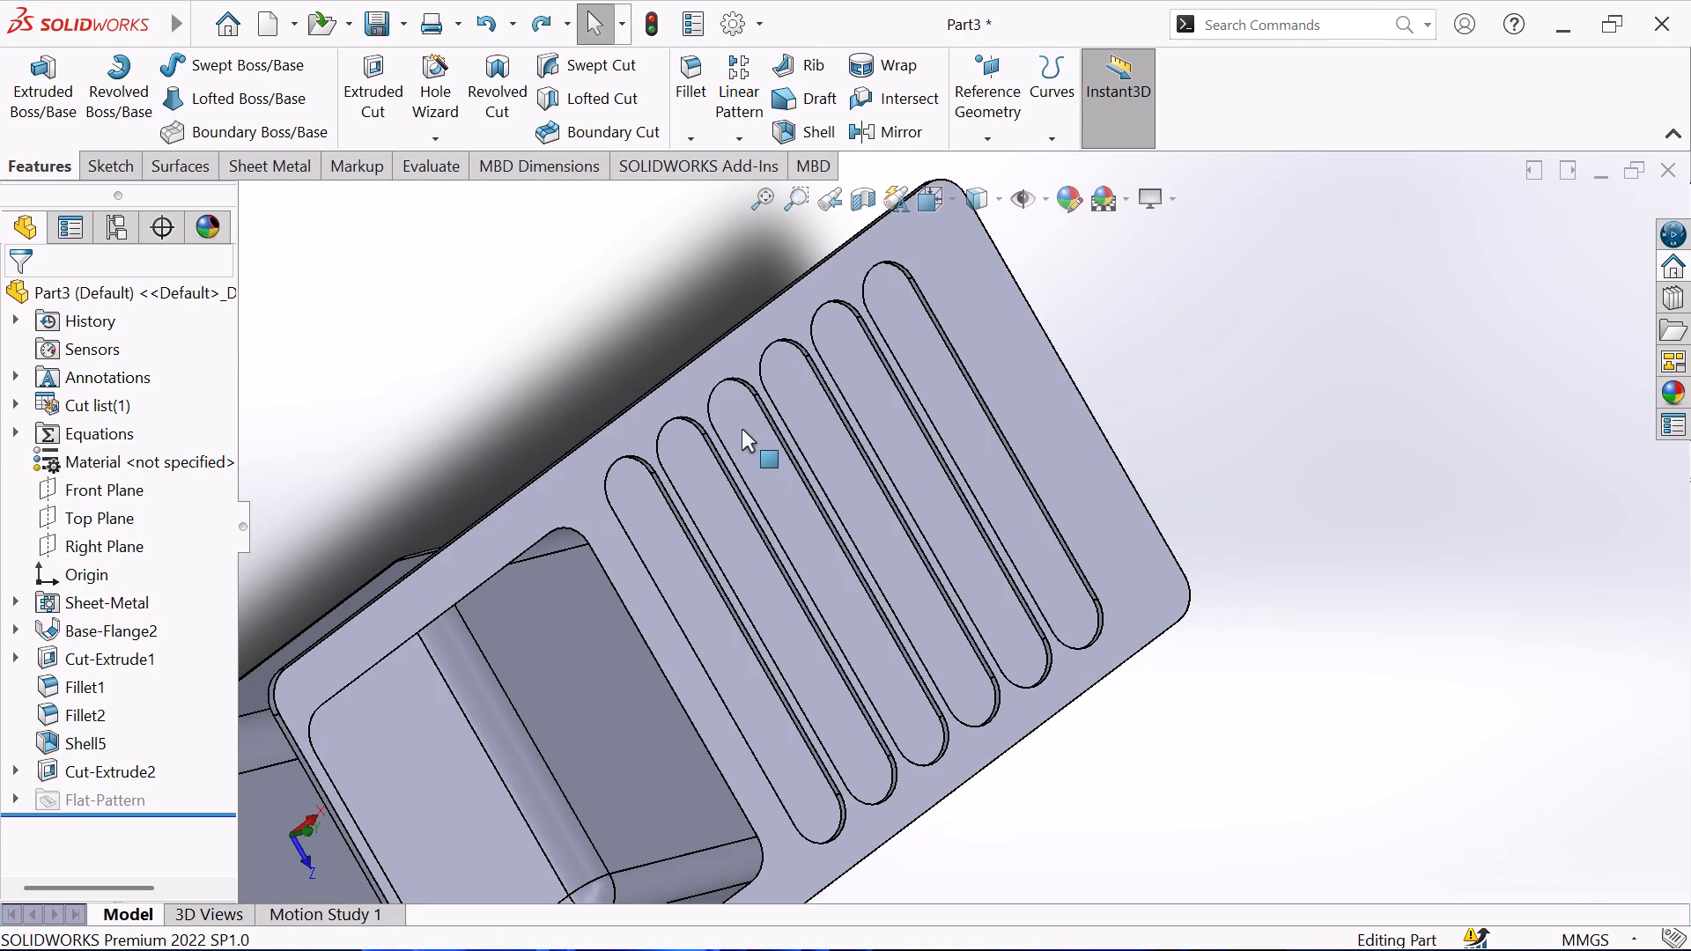
key(ctrl+z)
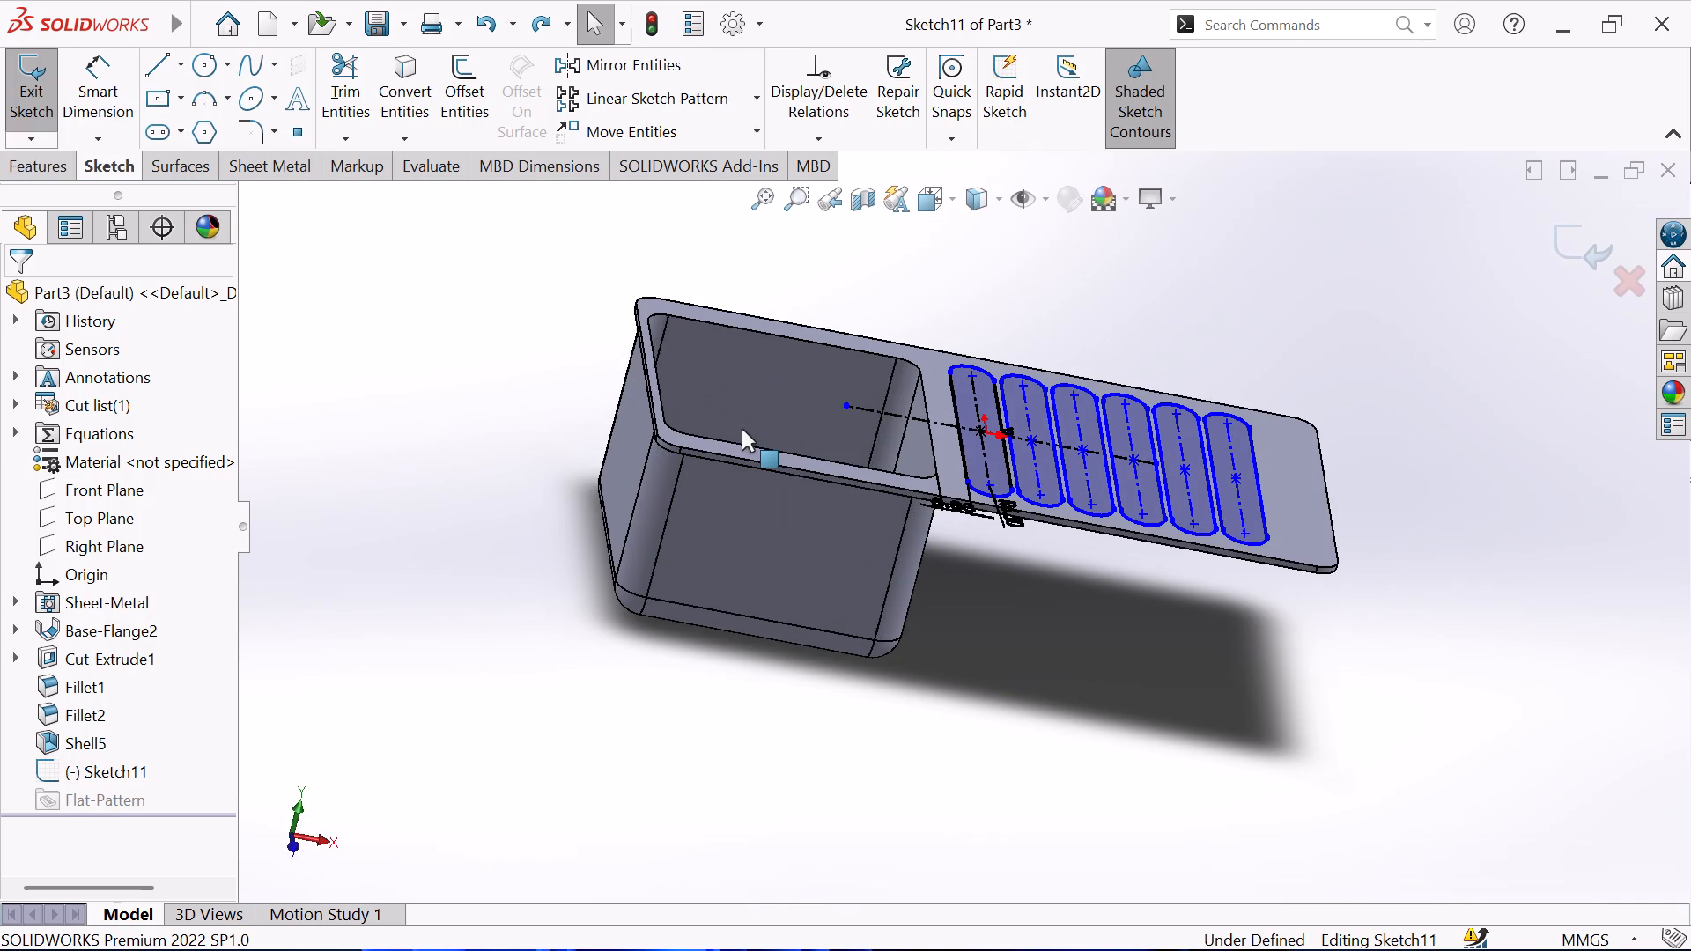
Extrude the six-slot sketch as a merged boss 4 mm deep, reversed to project below the plate.
click(46, 169)
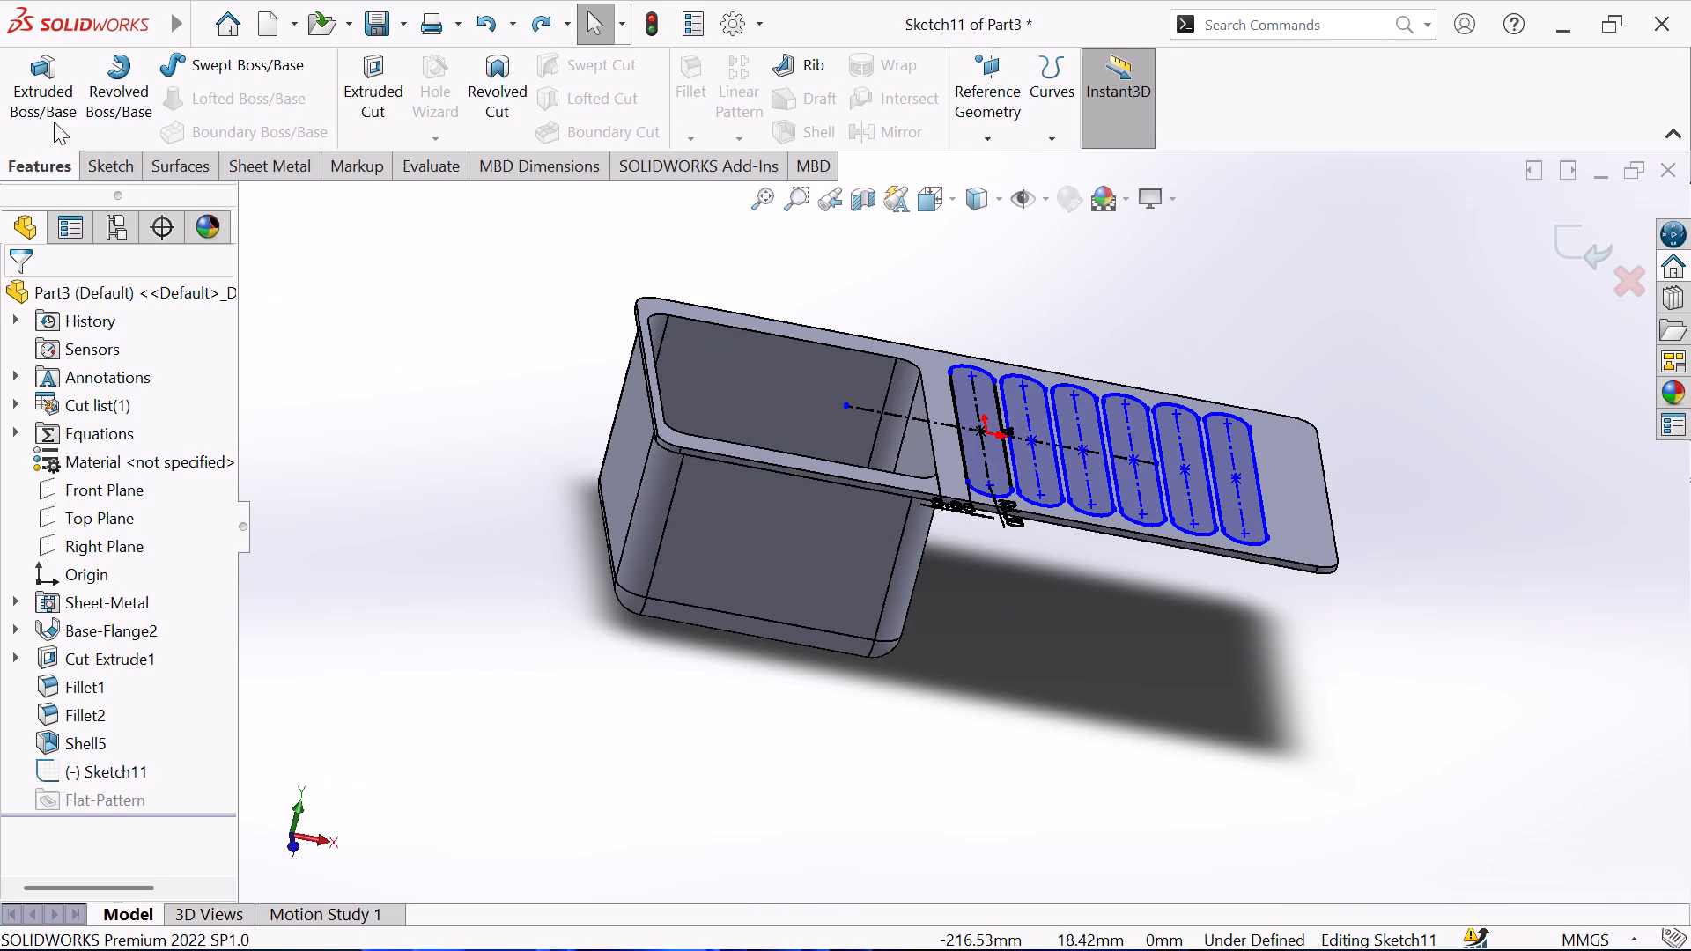
click(53, 96)
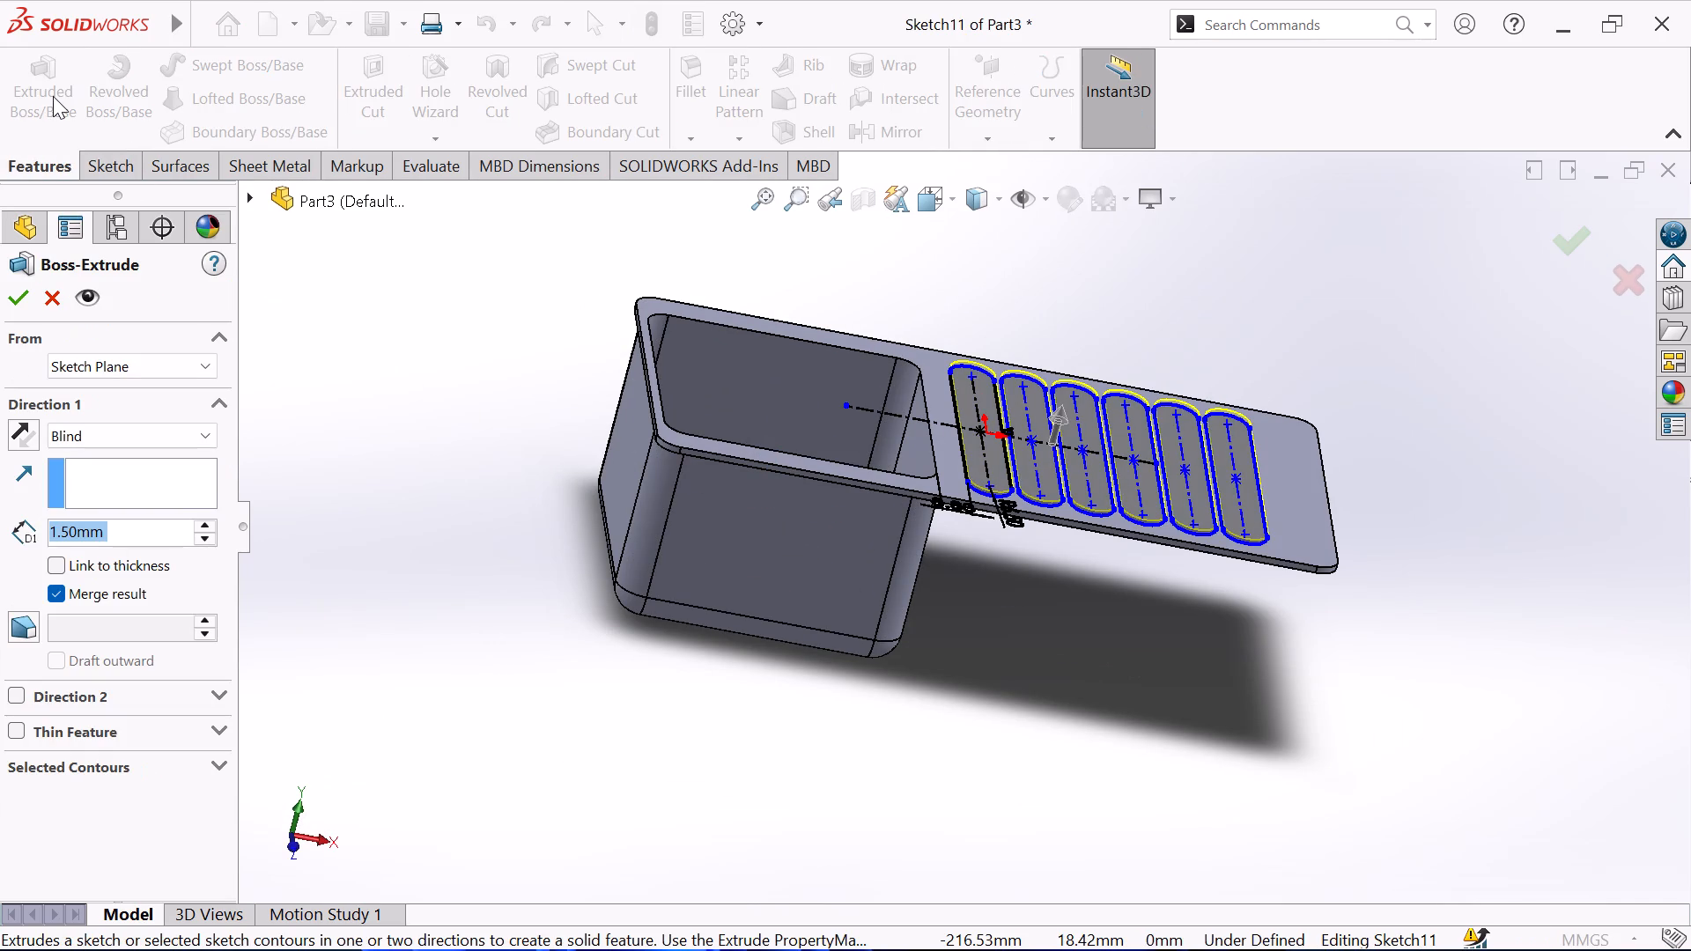
click(11, 437)
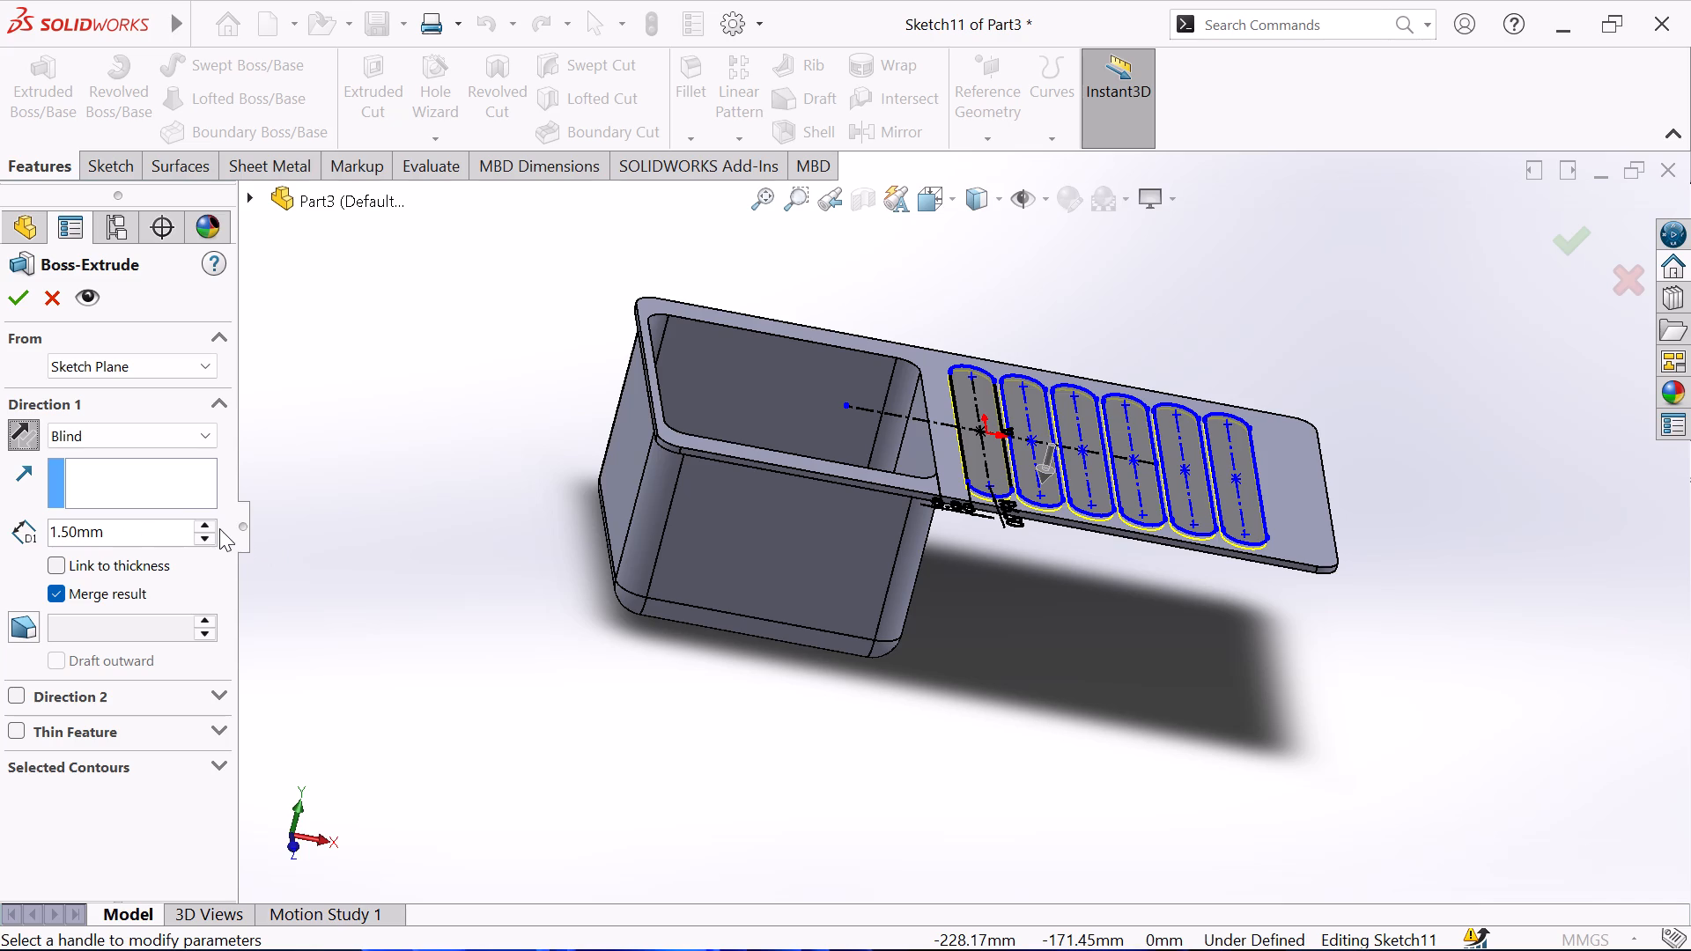
double_click(168, 531)
key(4)
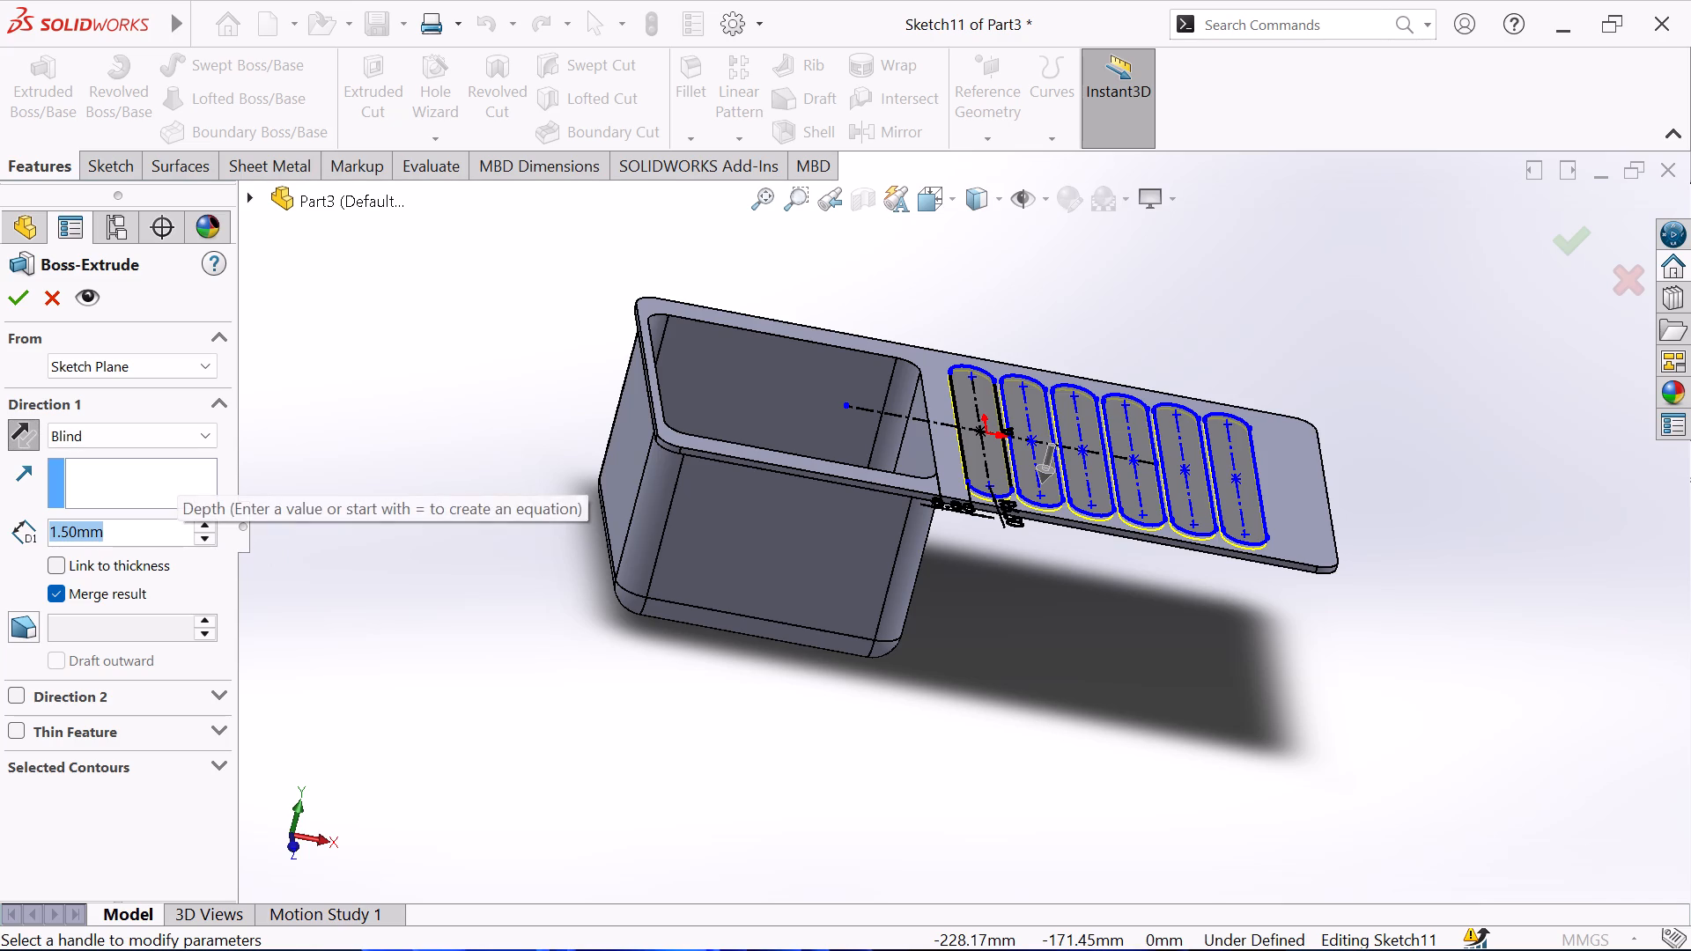
key(Return)
key(Return)
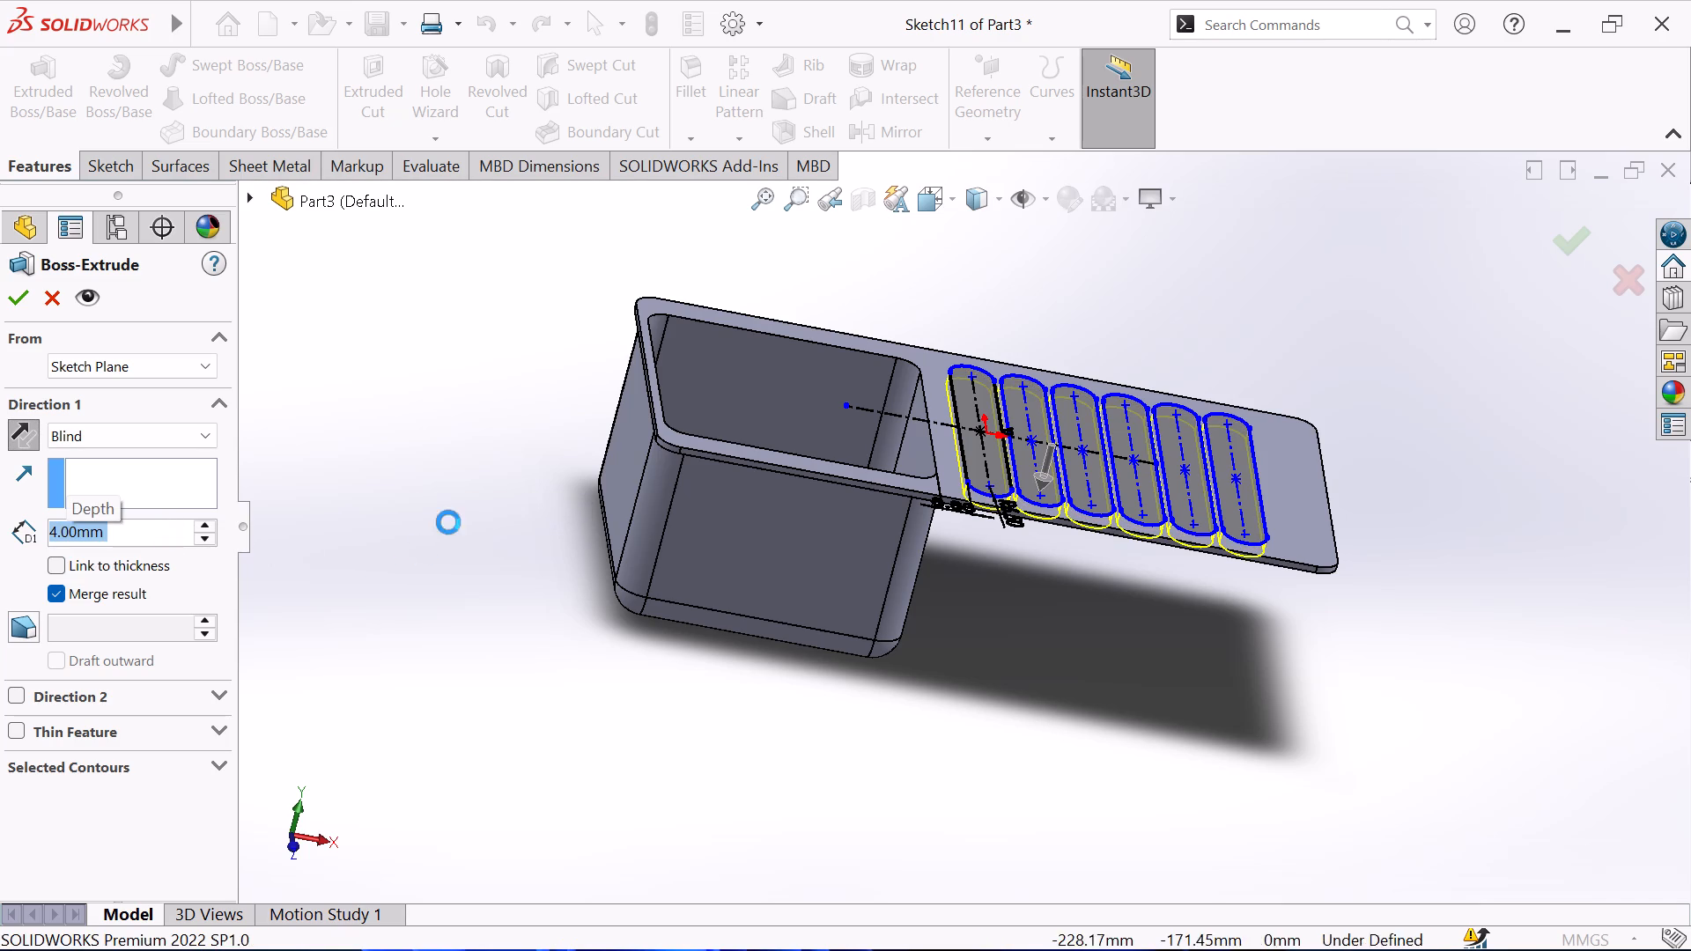
middle_drag(454, 471, 471, 339)
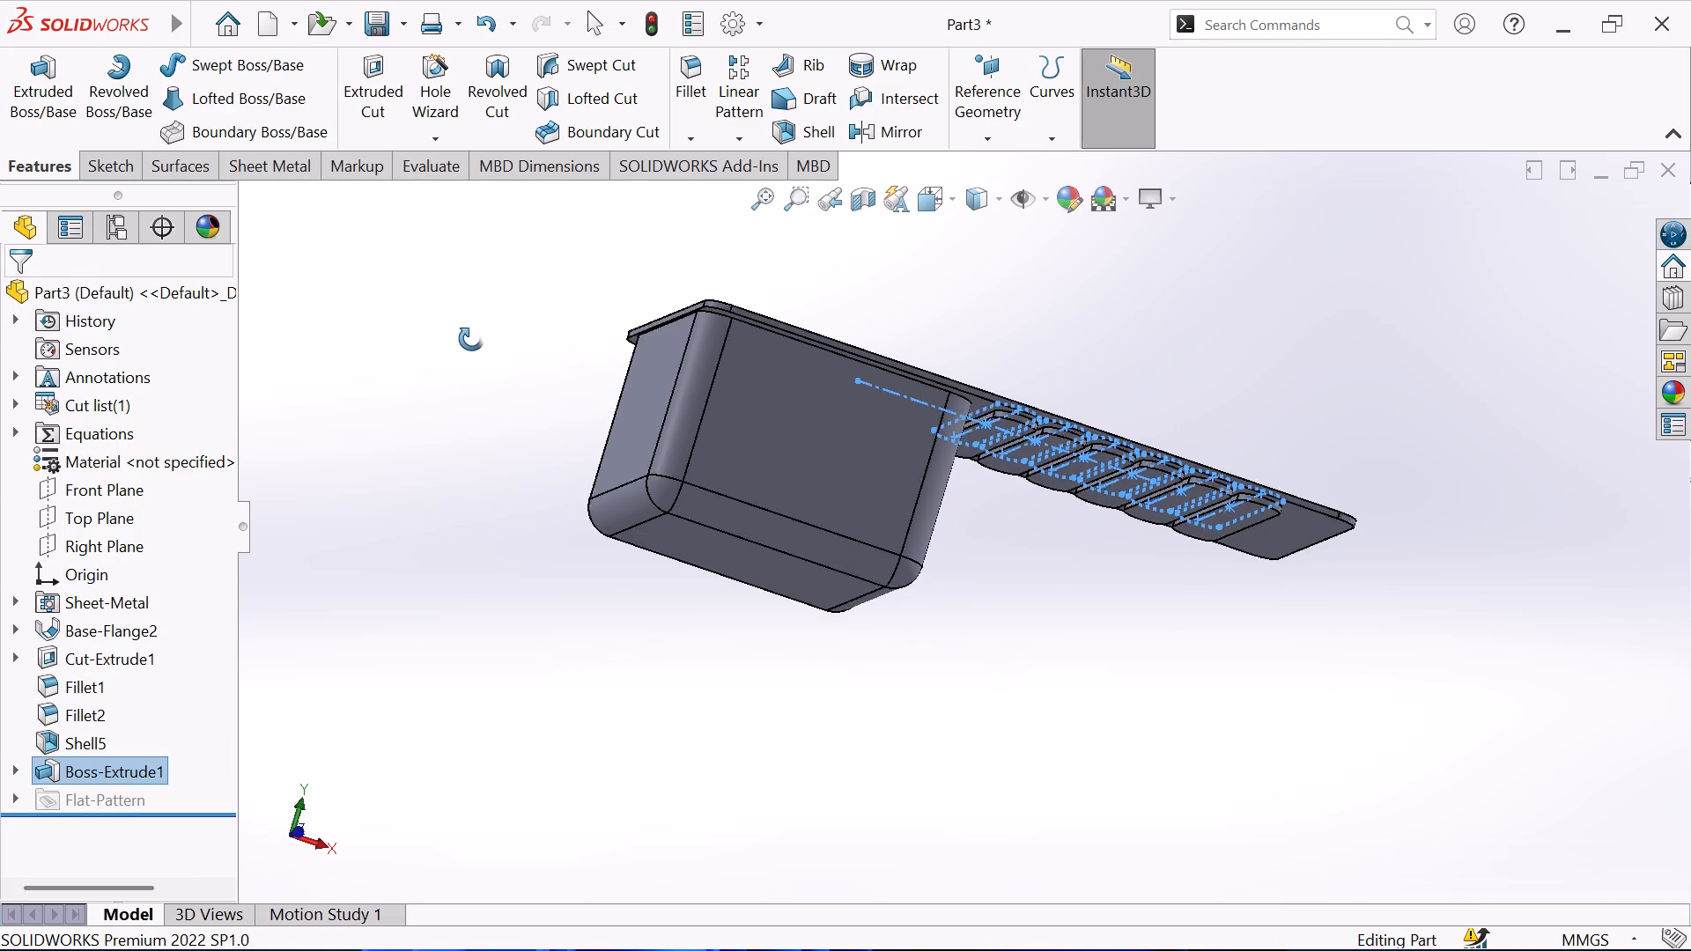
middle_drag(471, 339, 455, 365)
key(Escape)
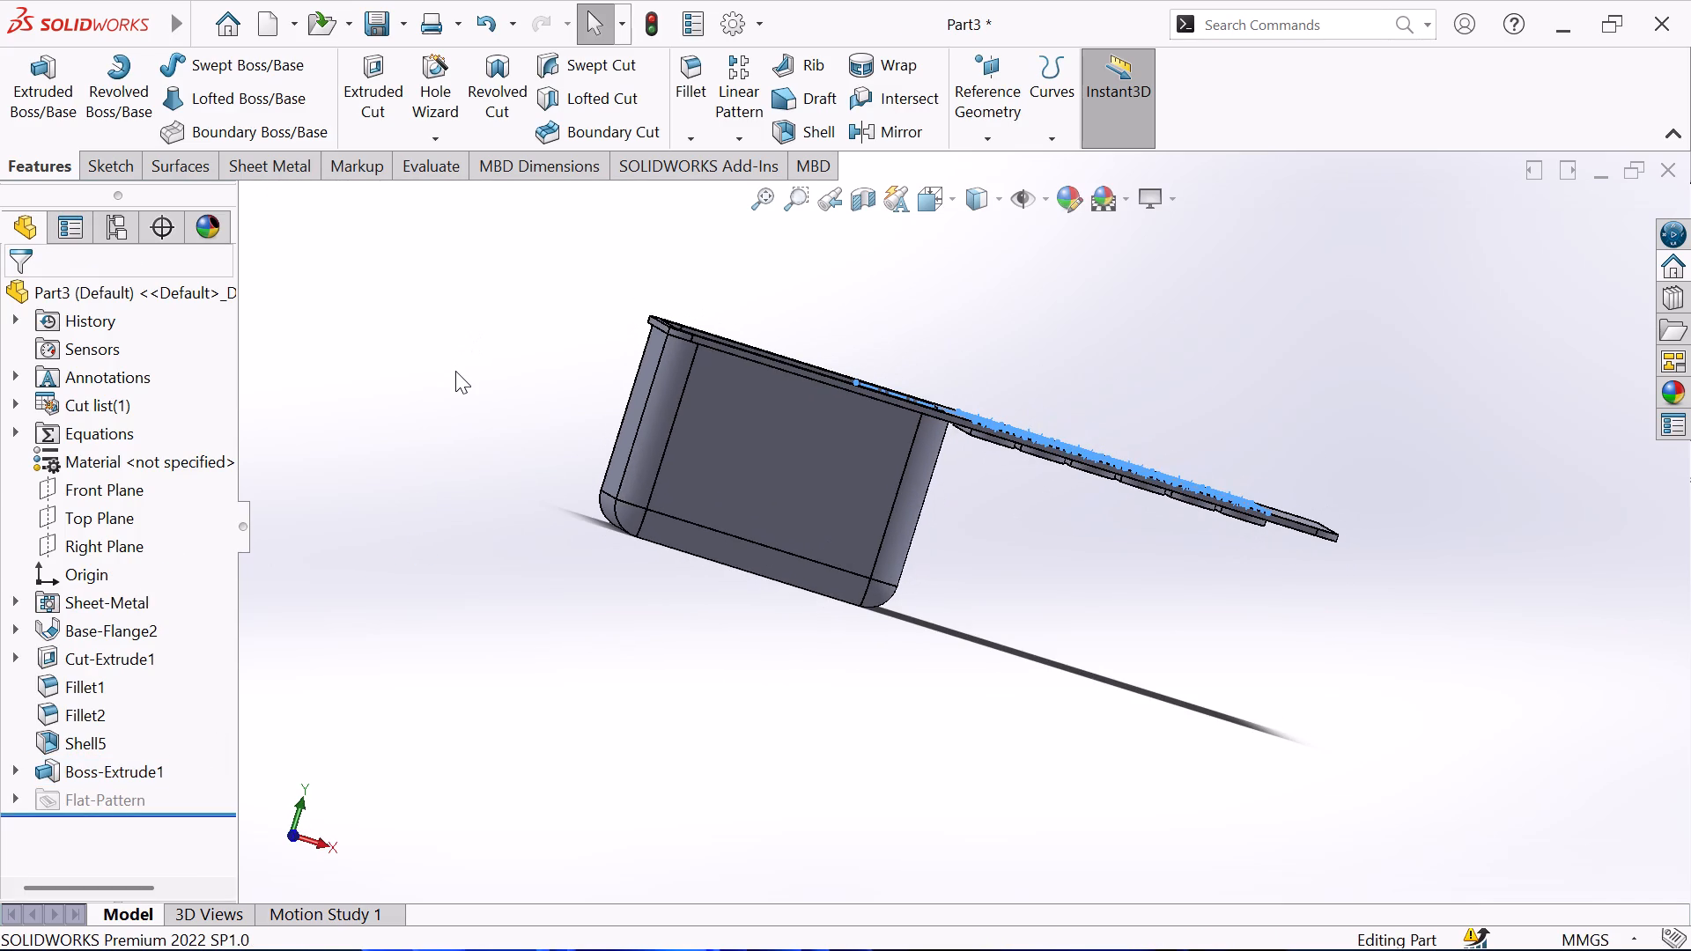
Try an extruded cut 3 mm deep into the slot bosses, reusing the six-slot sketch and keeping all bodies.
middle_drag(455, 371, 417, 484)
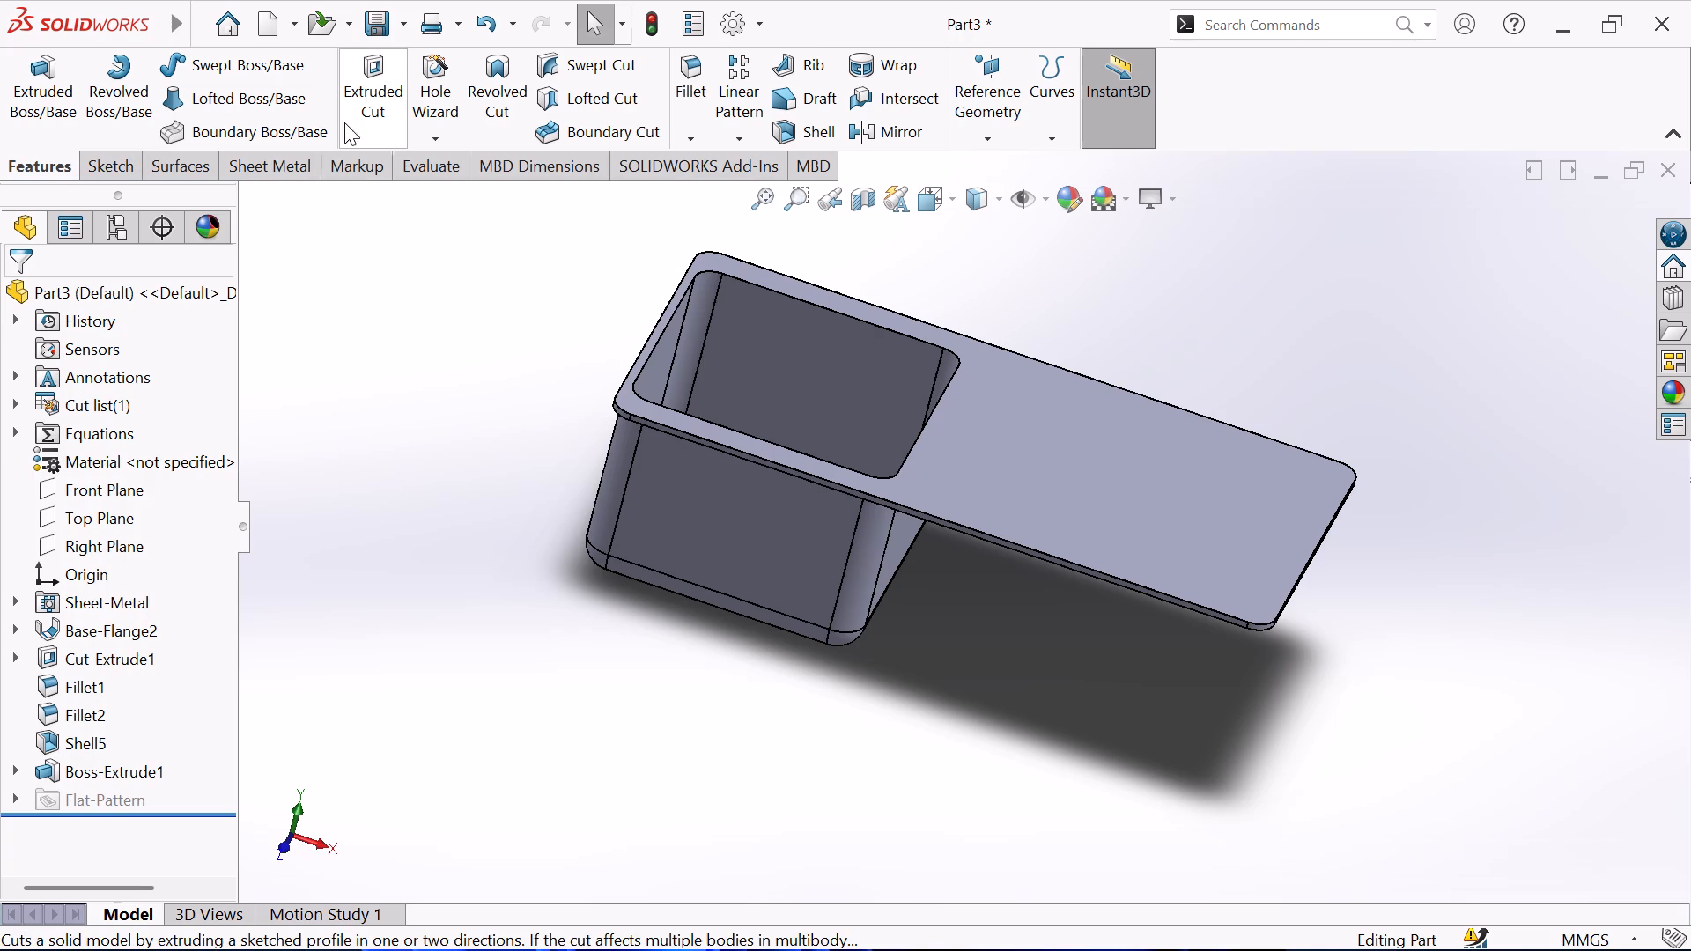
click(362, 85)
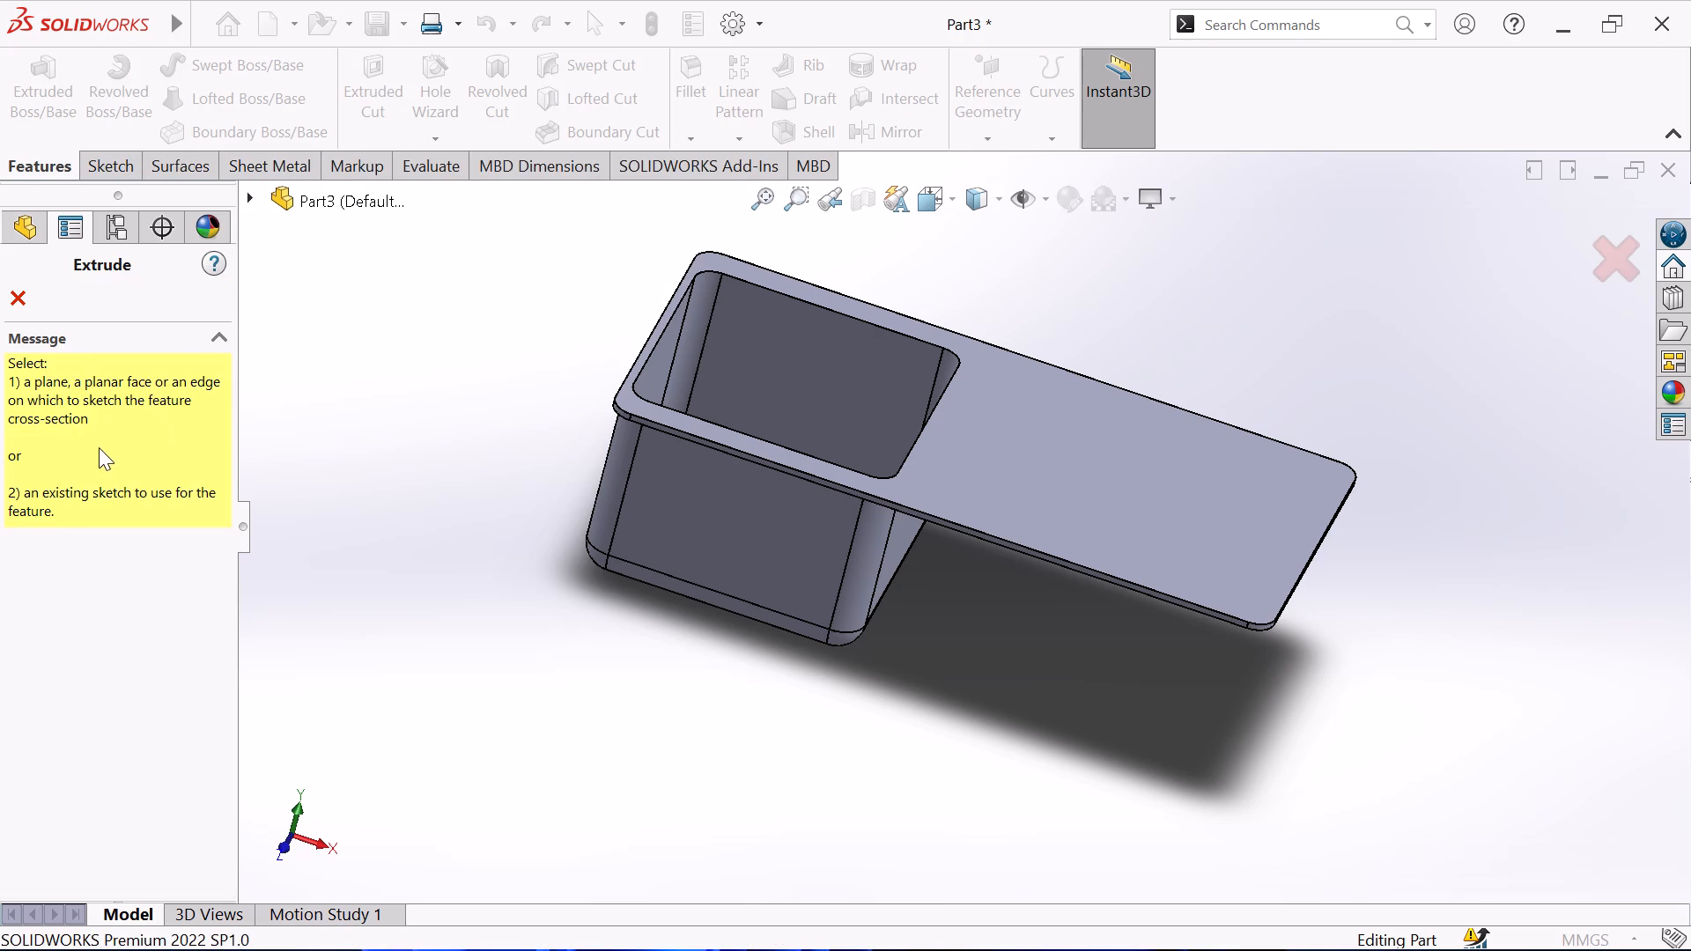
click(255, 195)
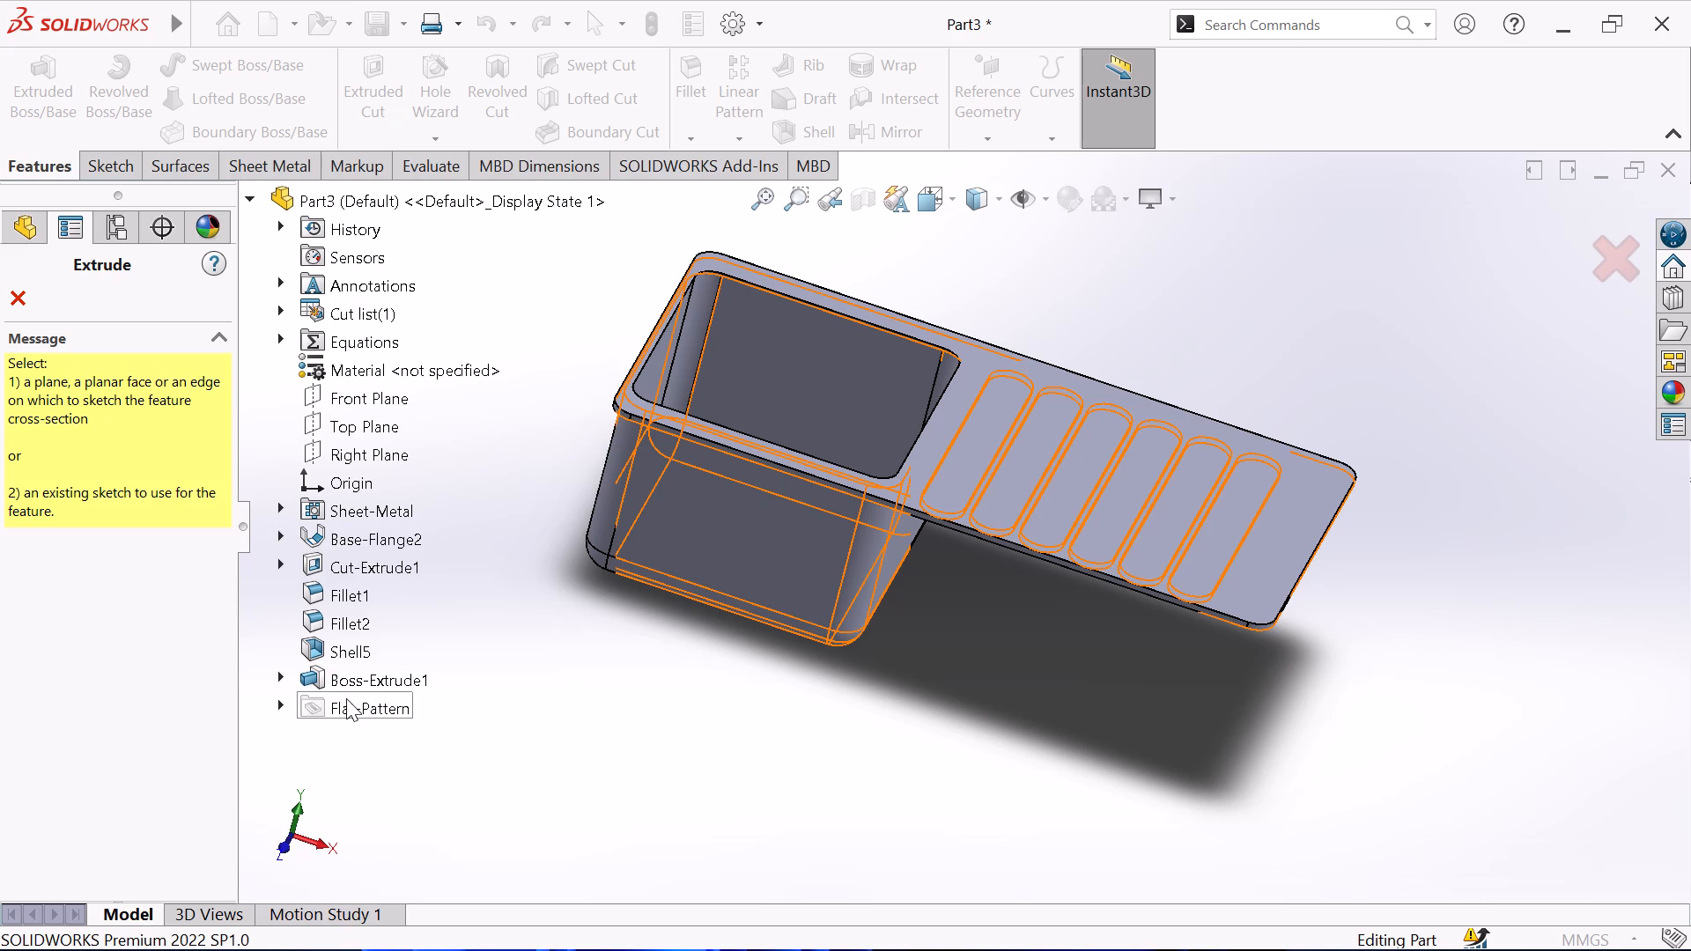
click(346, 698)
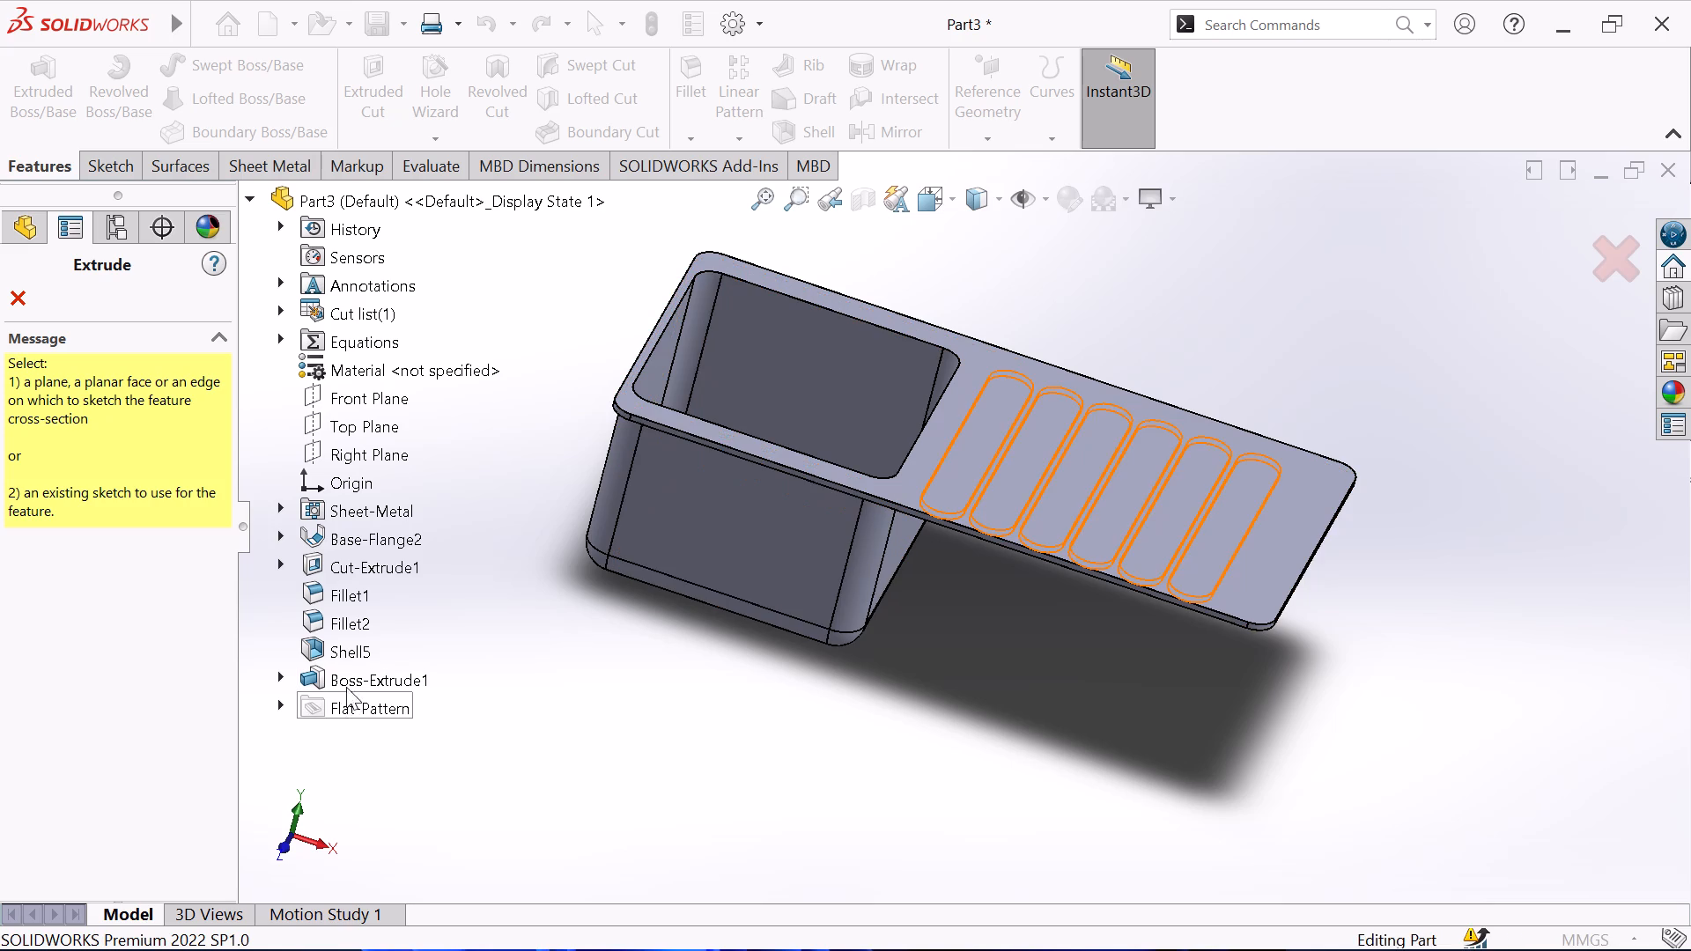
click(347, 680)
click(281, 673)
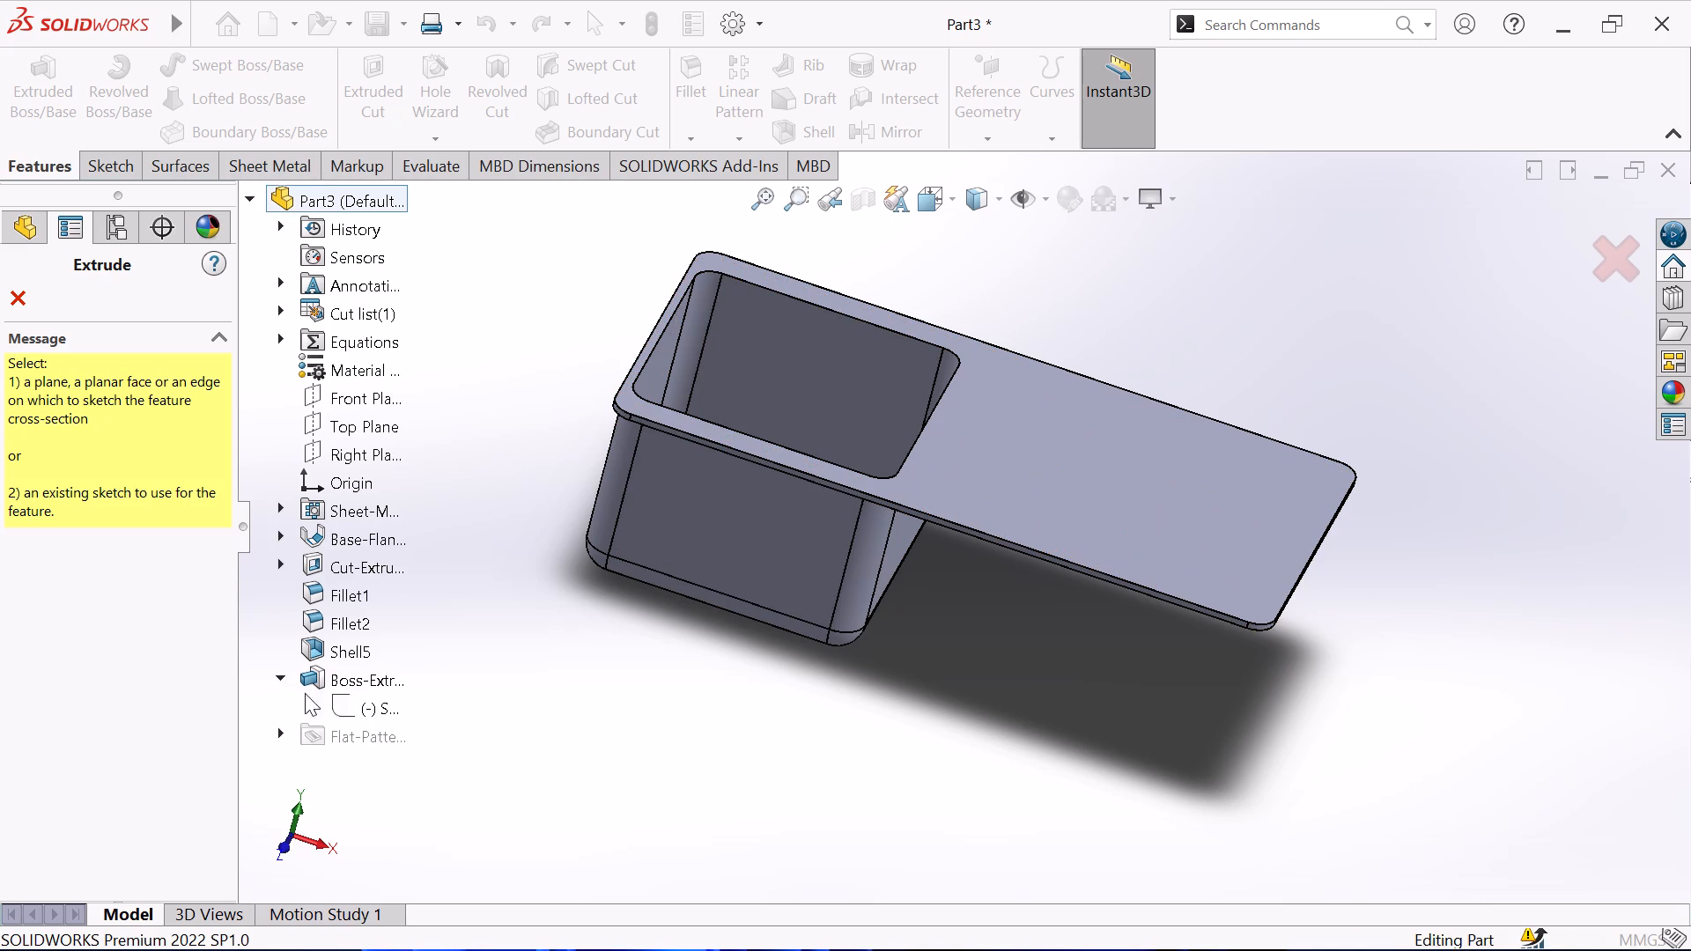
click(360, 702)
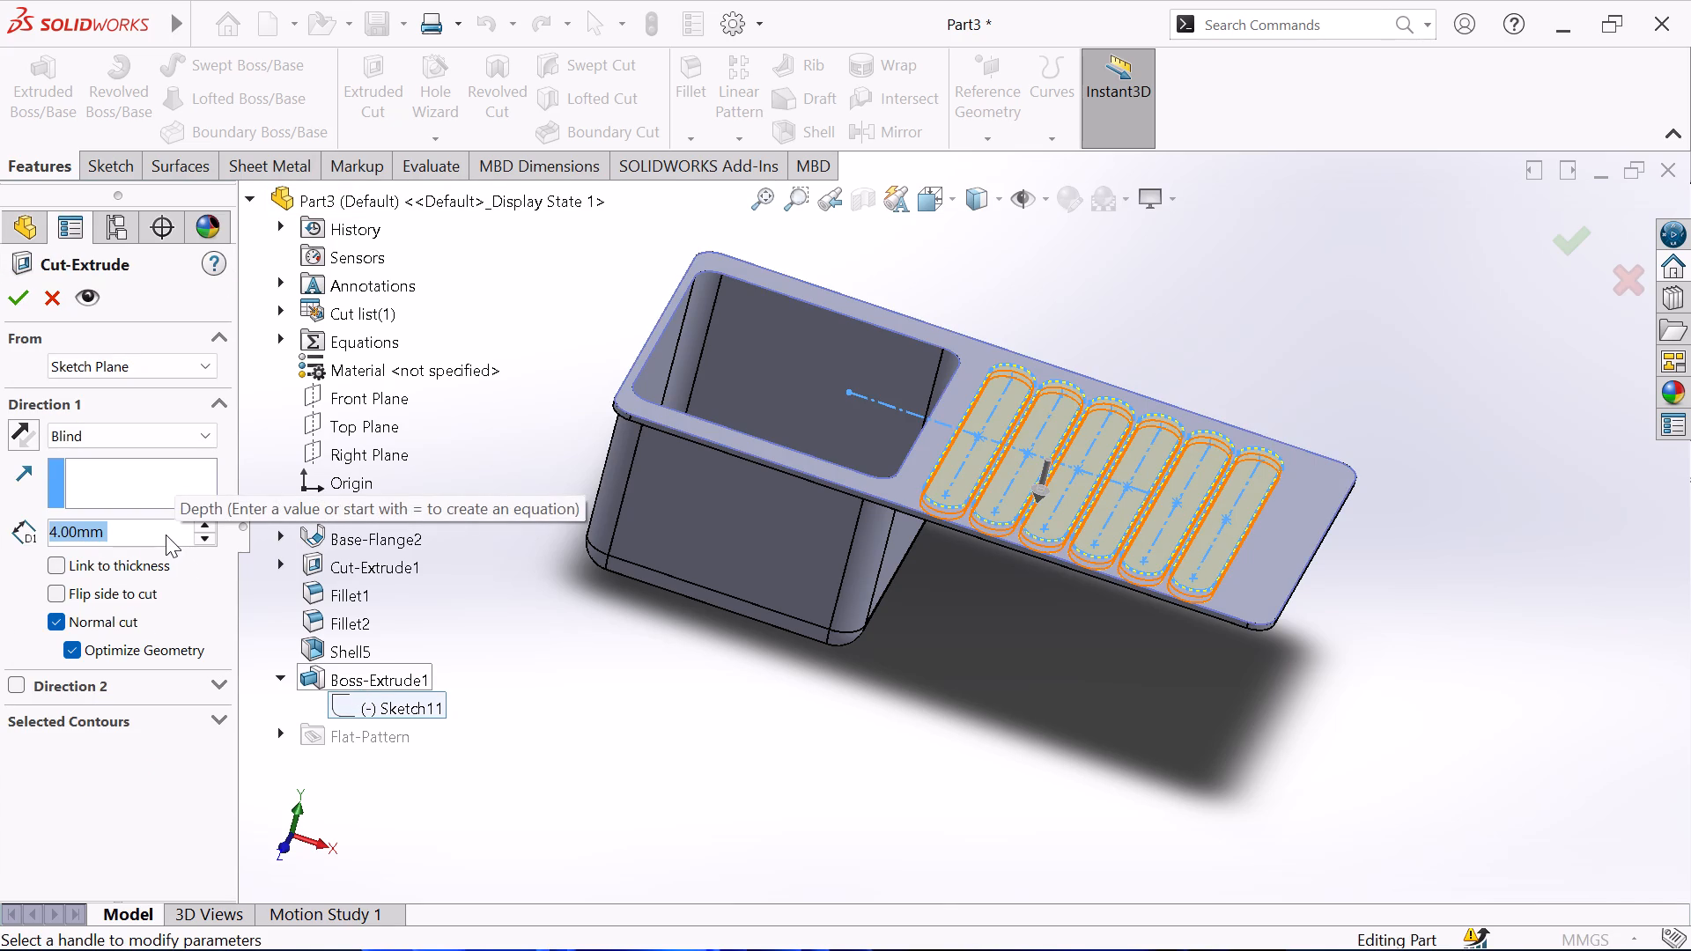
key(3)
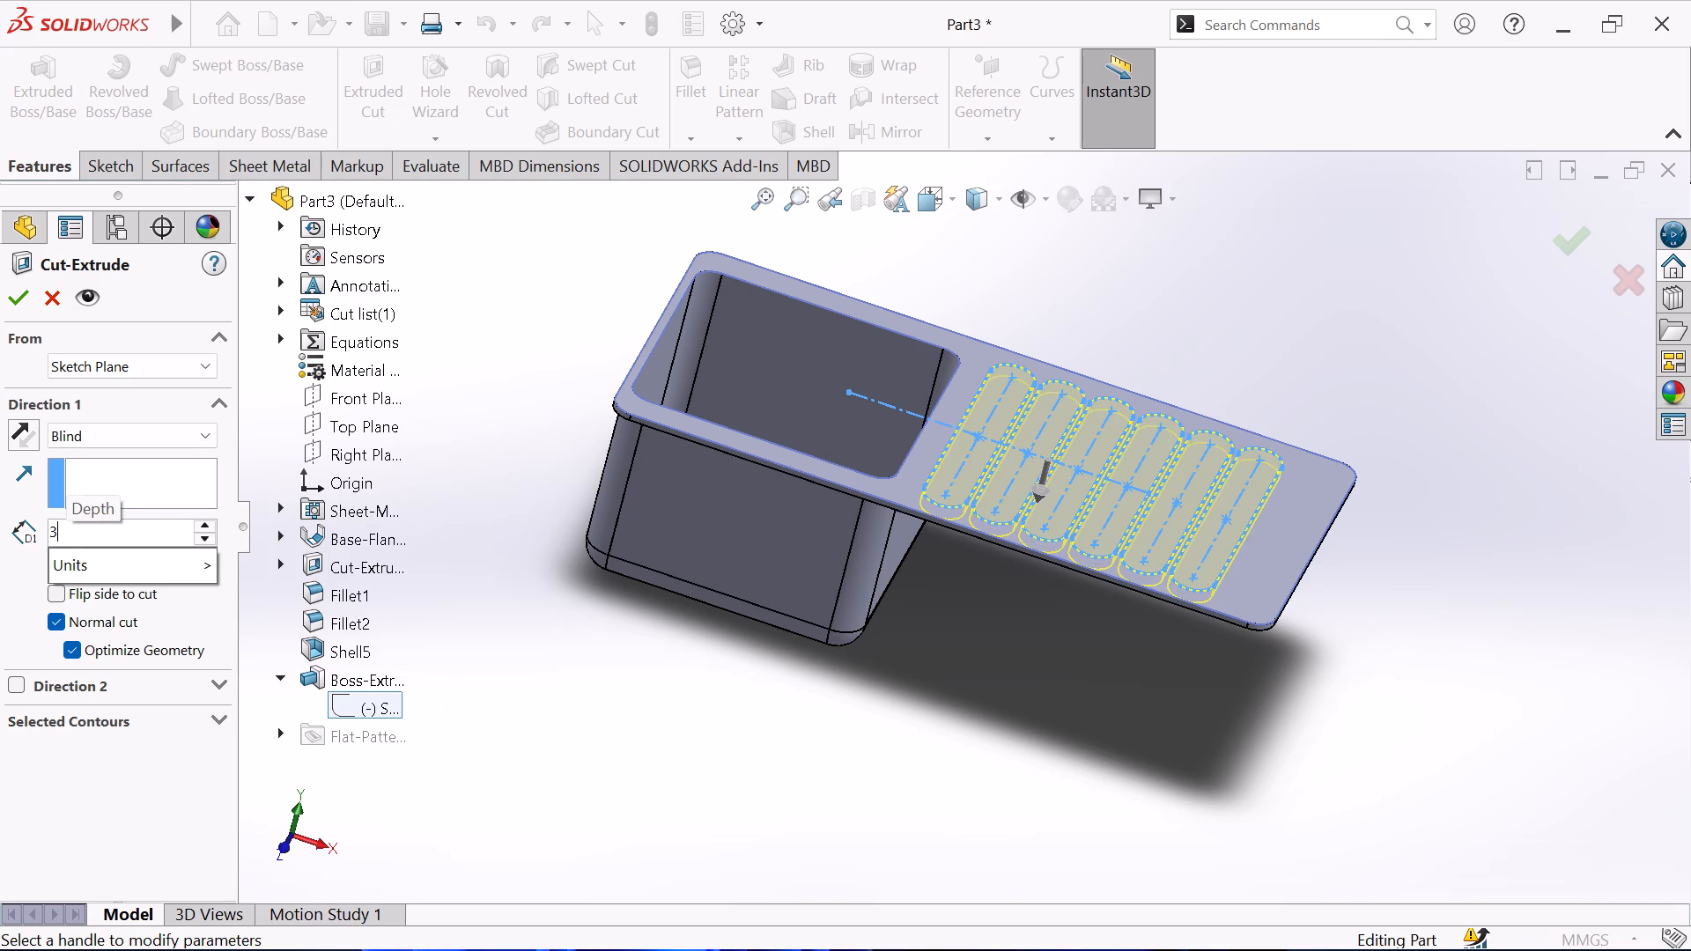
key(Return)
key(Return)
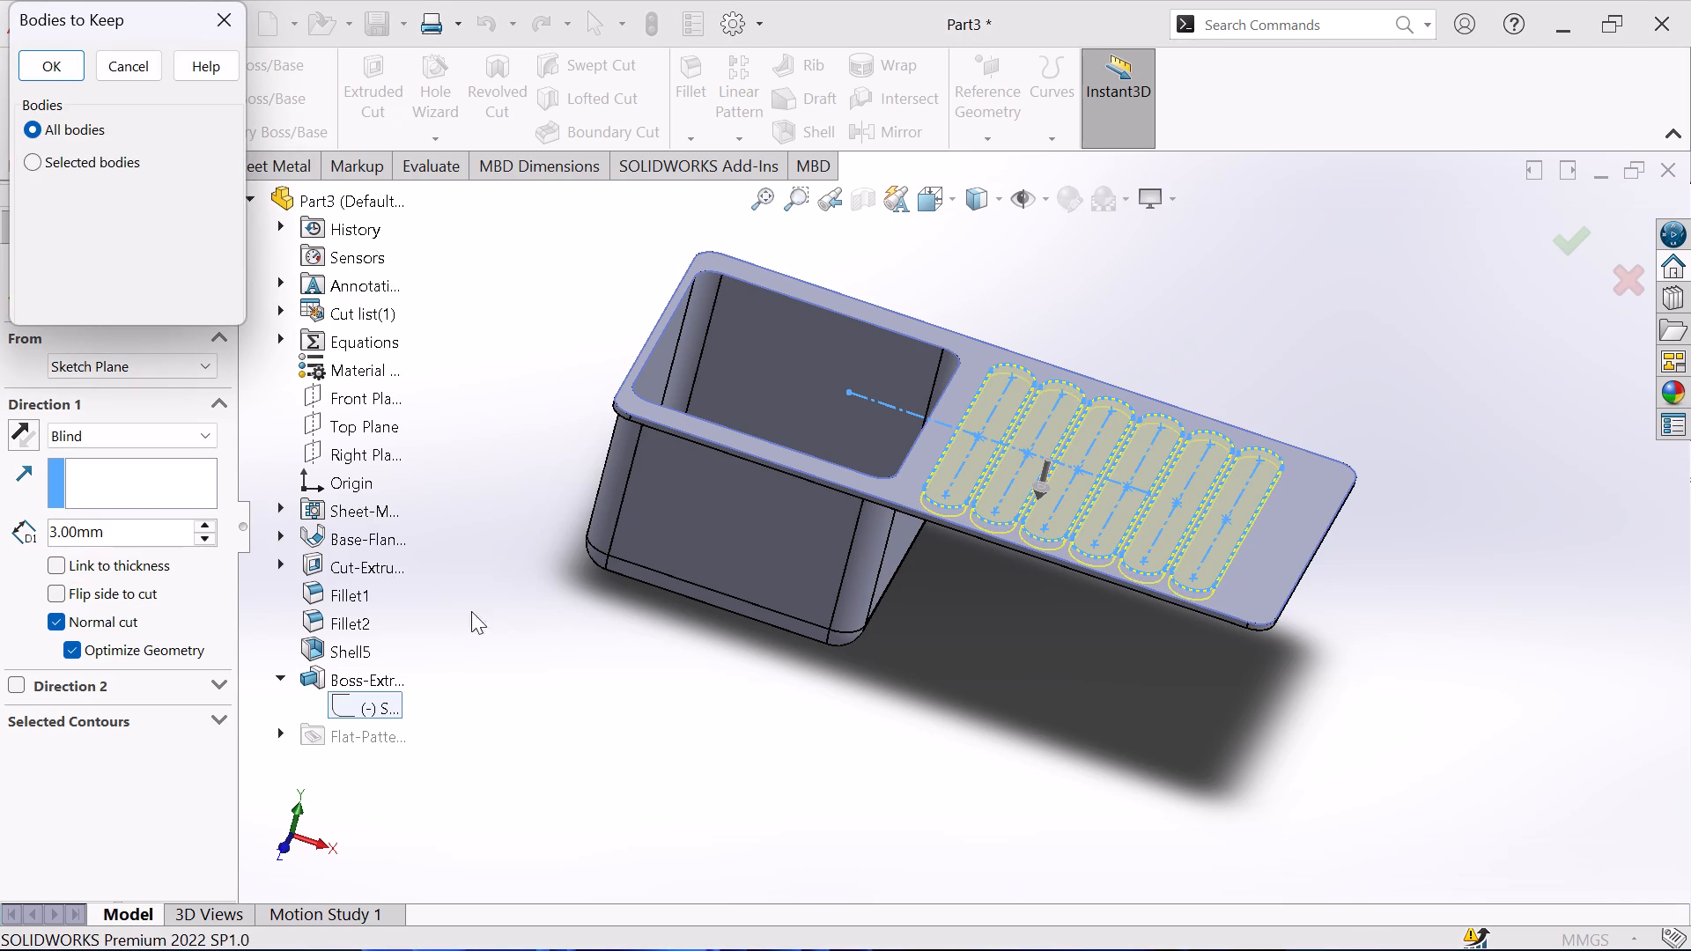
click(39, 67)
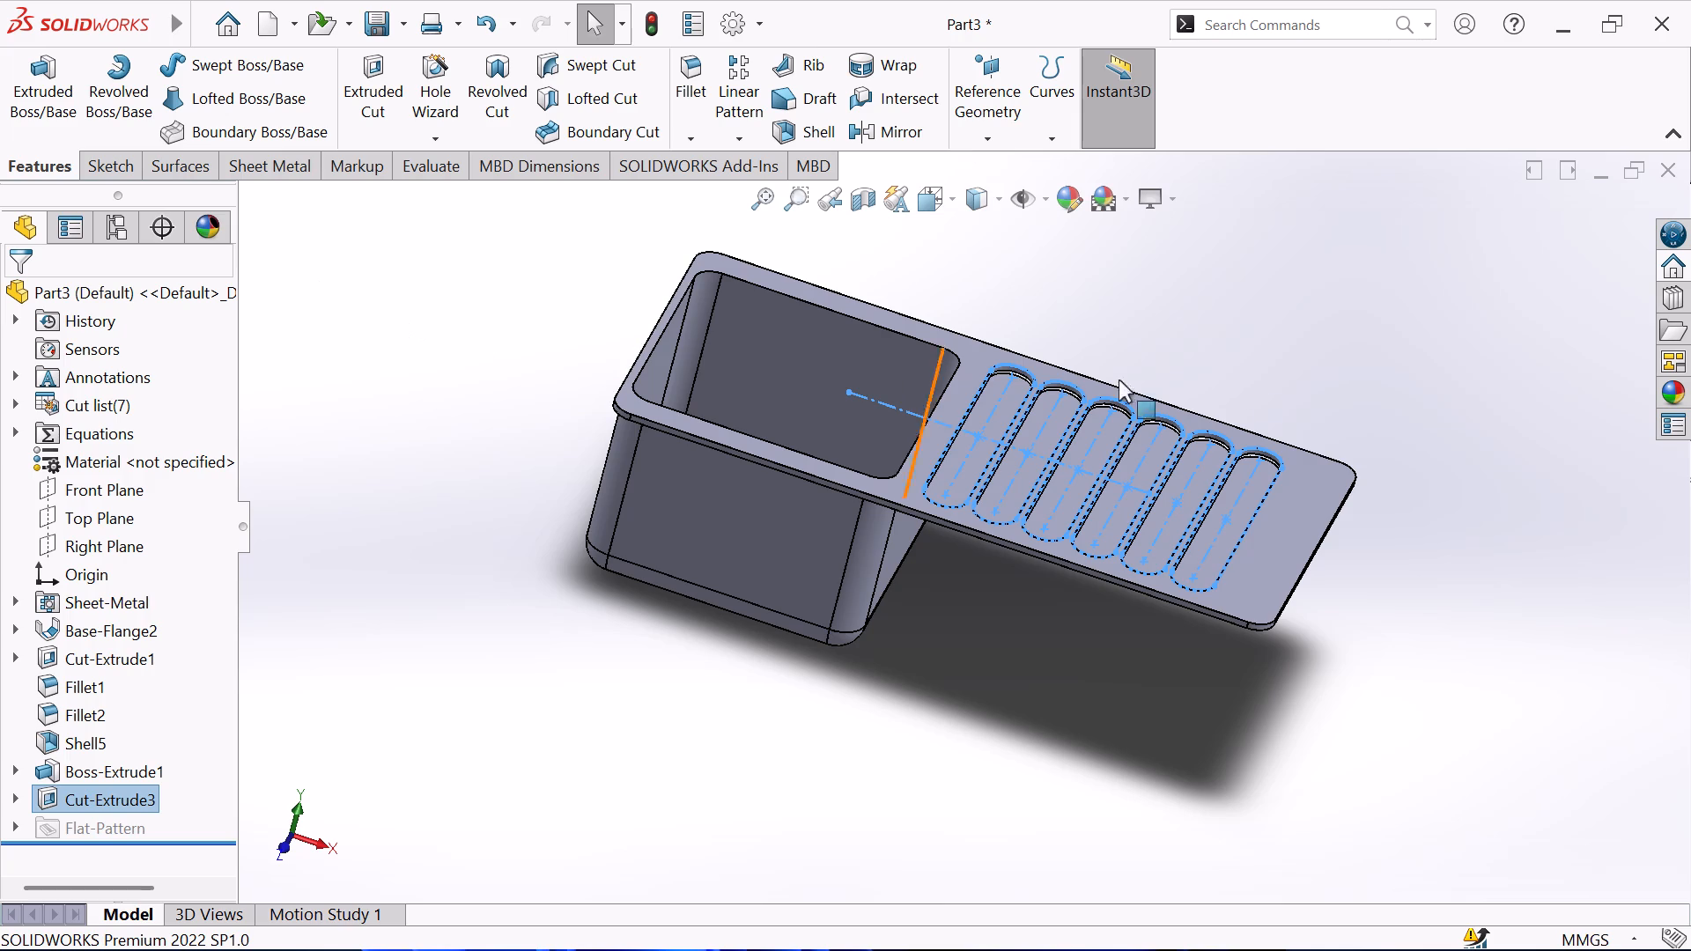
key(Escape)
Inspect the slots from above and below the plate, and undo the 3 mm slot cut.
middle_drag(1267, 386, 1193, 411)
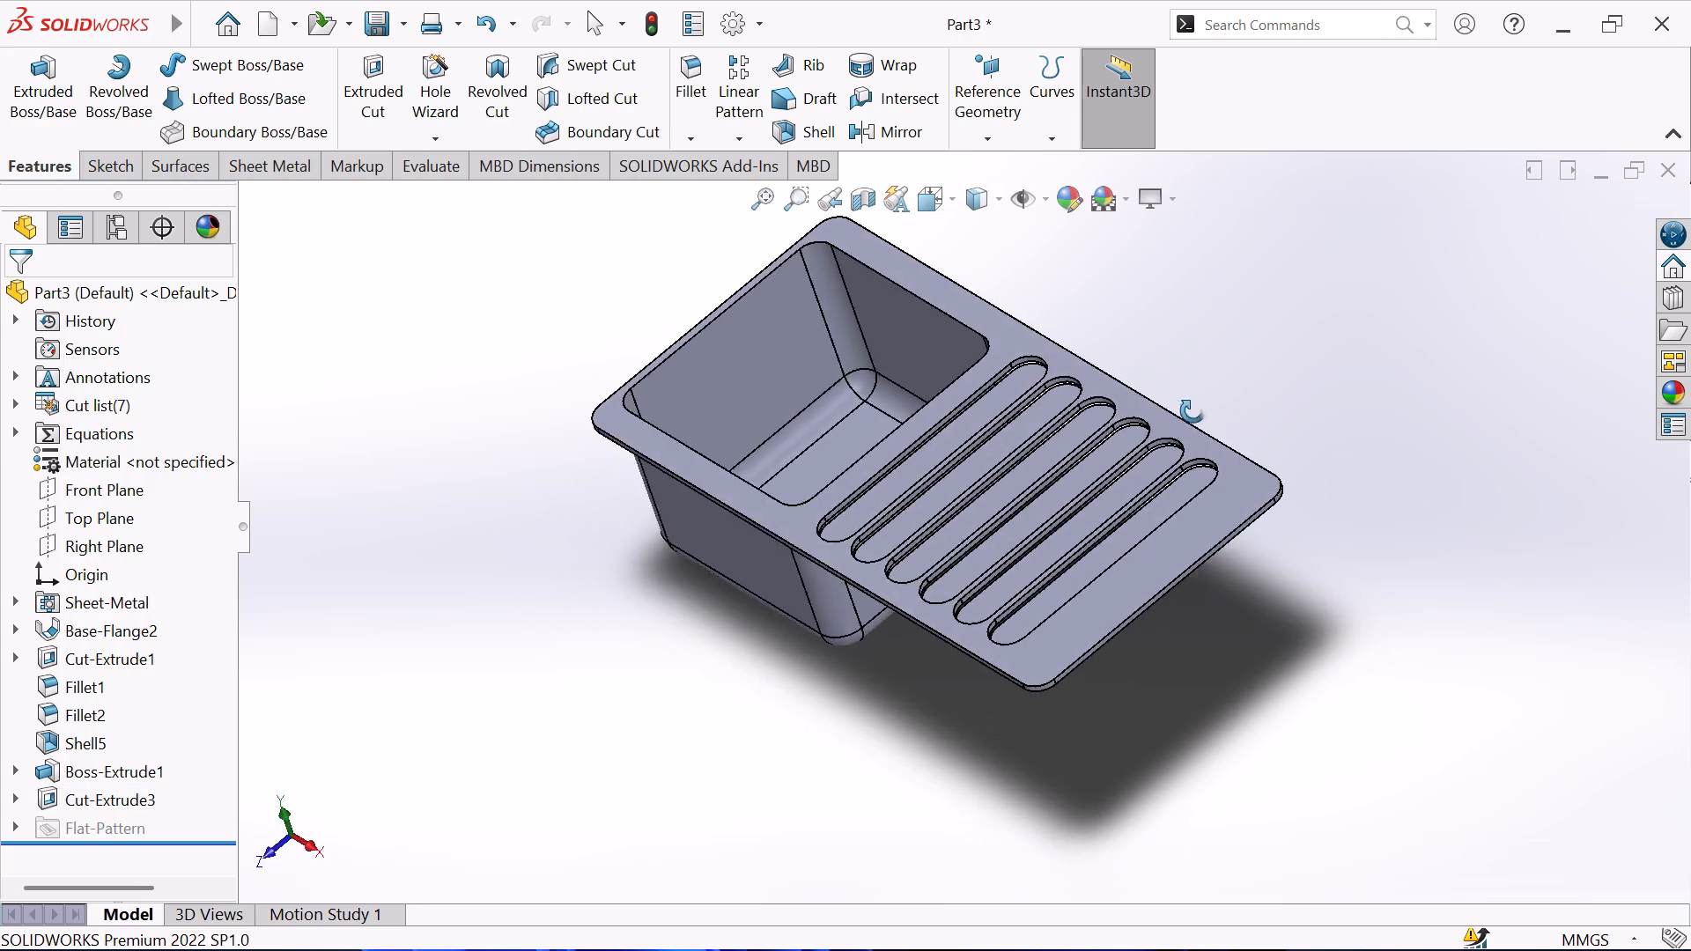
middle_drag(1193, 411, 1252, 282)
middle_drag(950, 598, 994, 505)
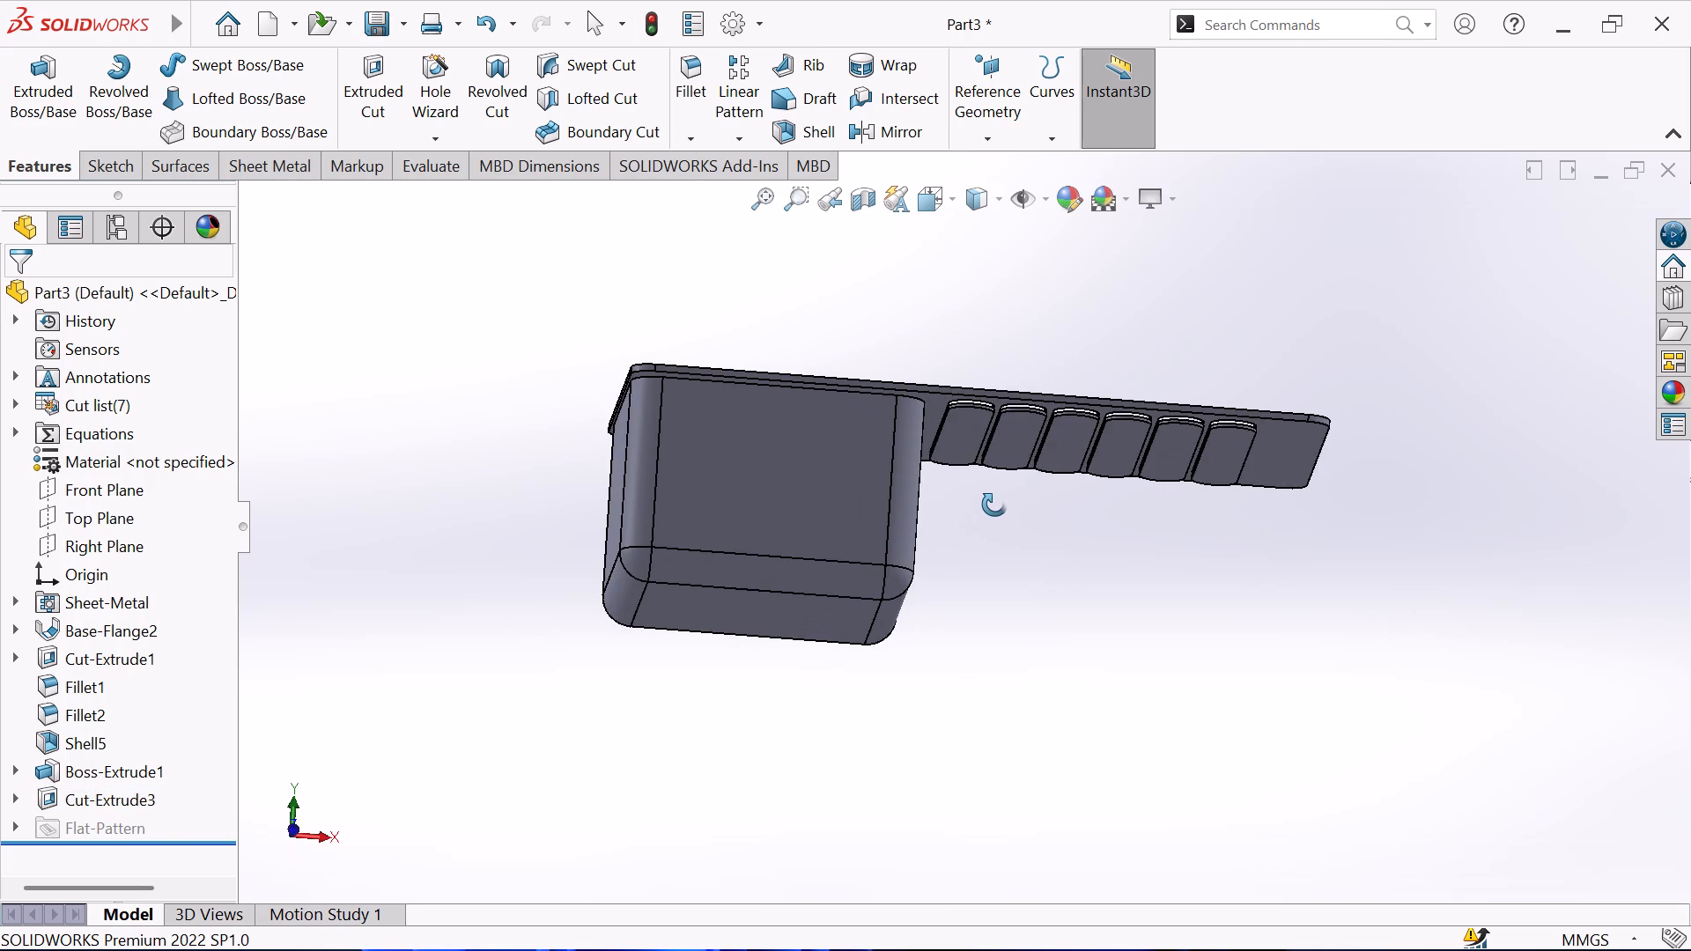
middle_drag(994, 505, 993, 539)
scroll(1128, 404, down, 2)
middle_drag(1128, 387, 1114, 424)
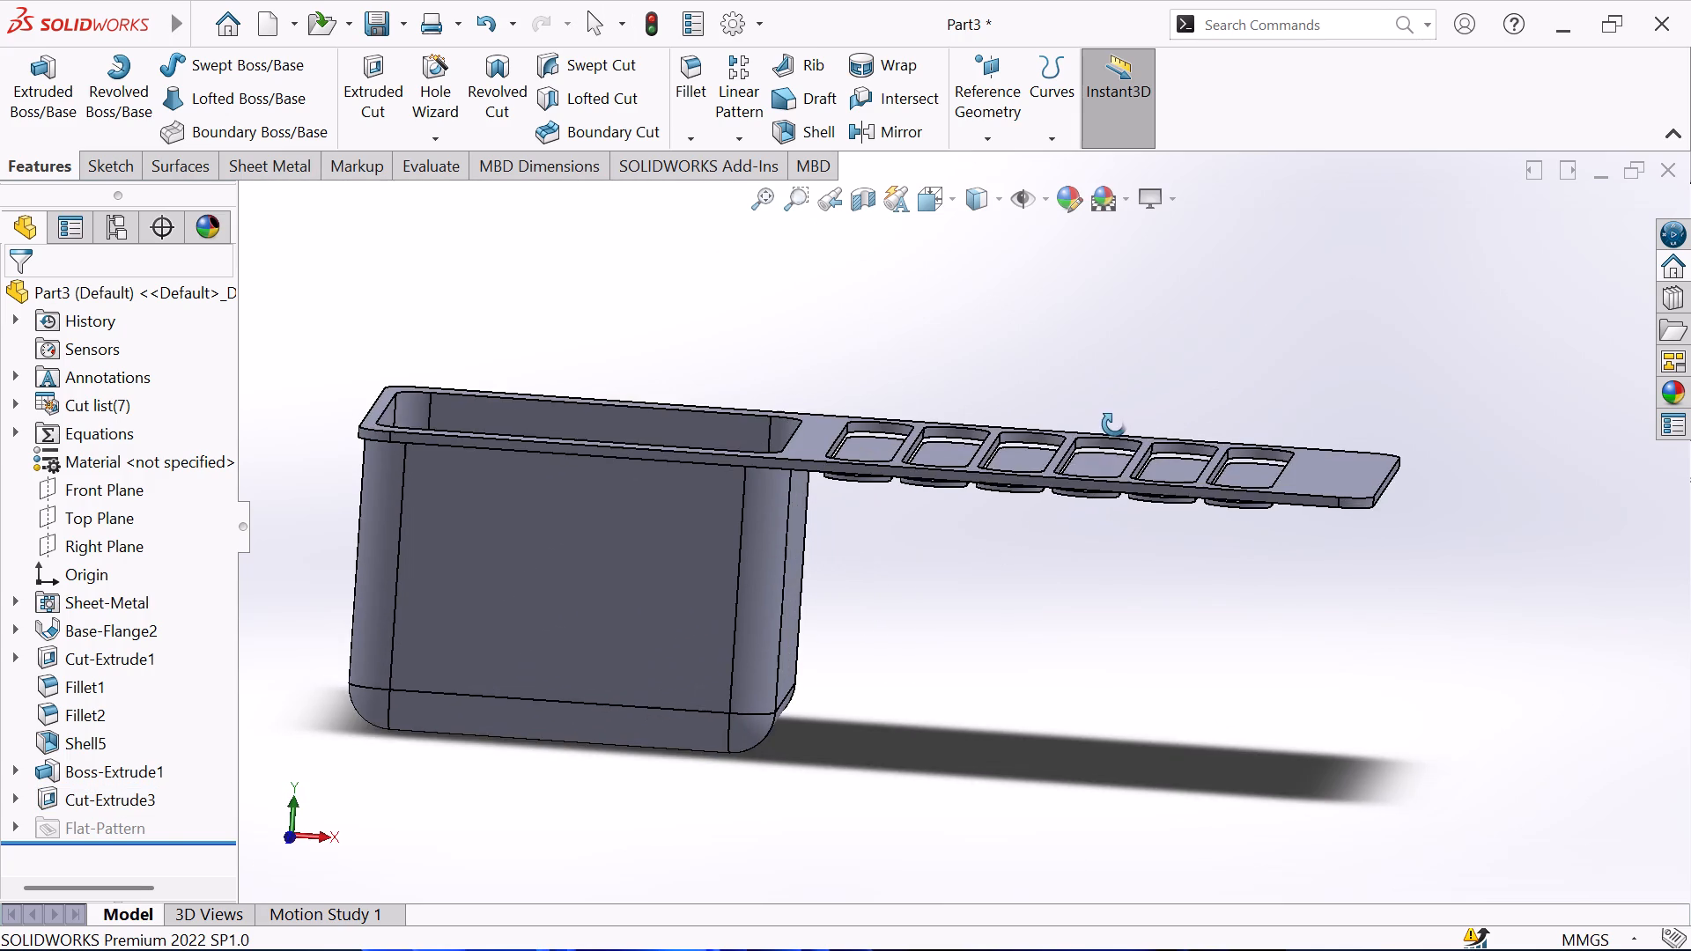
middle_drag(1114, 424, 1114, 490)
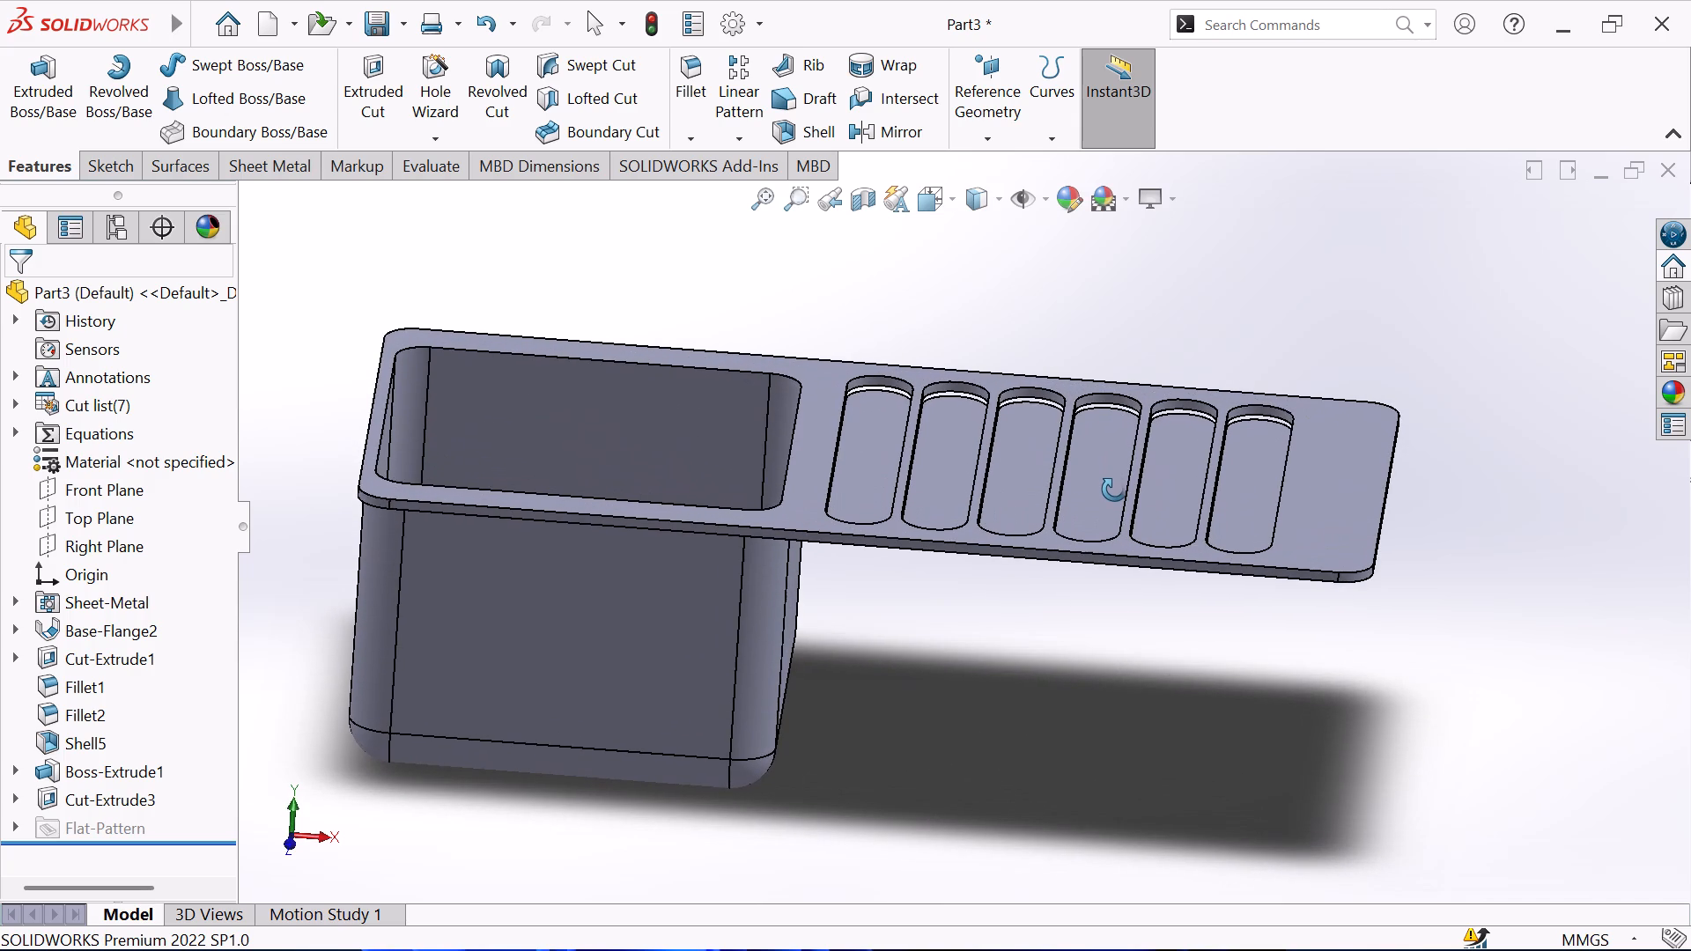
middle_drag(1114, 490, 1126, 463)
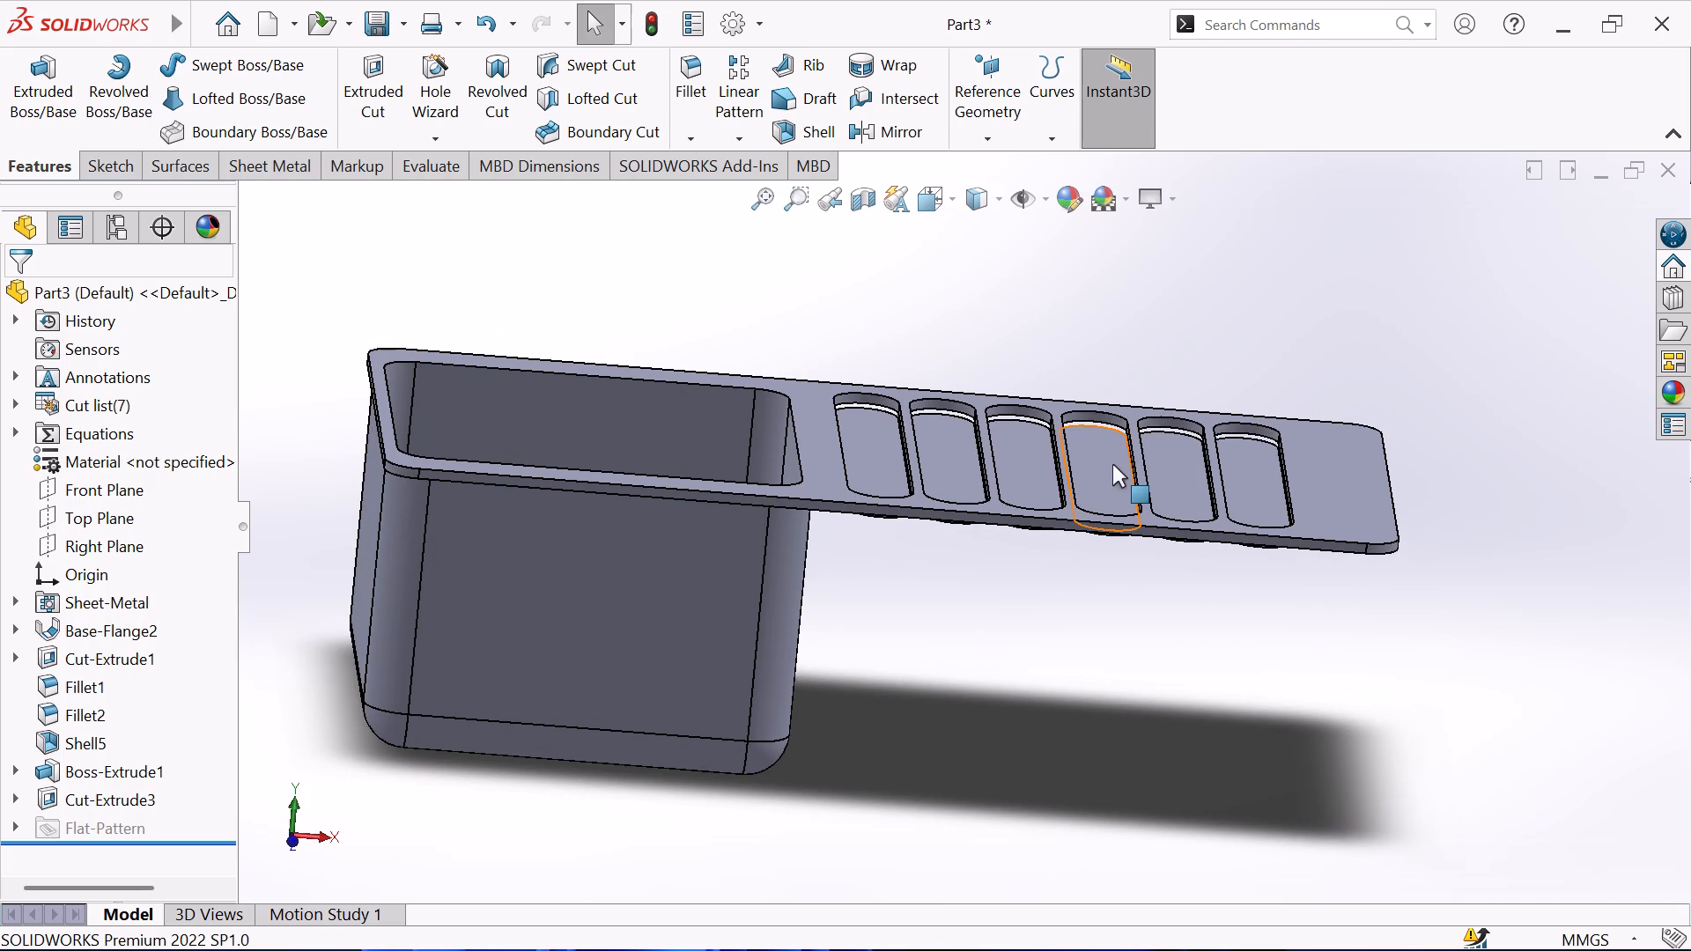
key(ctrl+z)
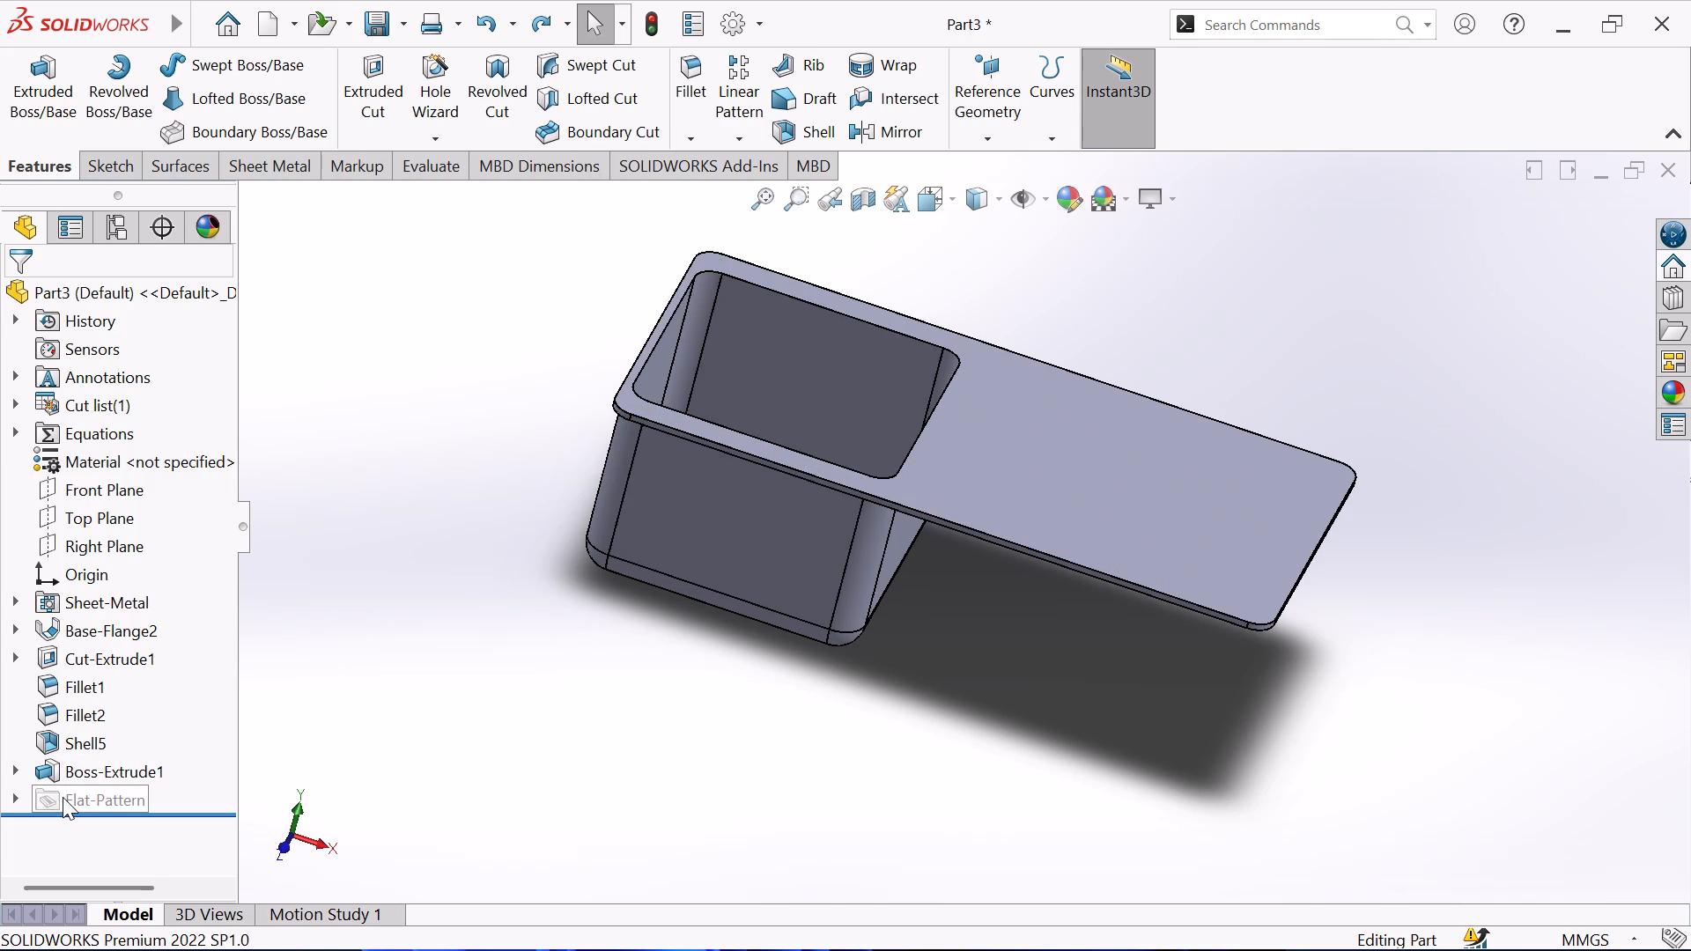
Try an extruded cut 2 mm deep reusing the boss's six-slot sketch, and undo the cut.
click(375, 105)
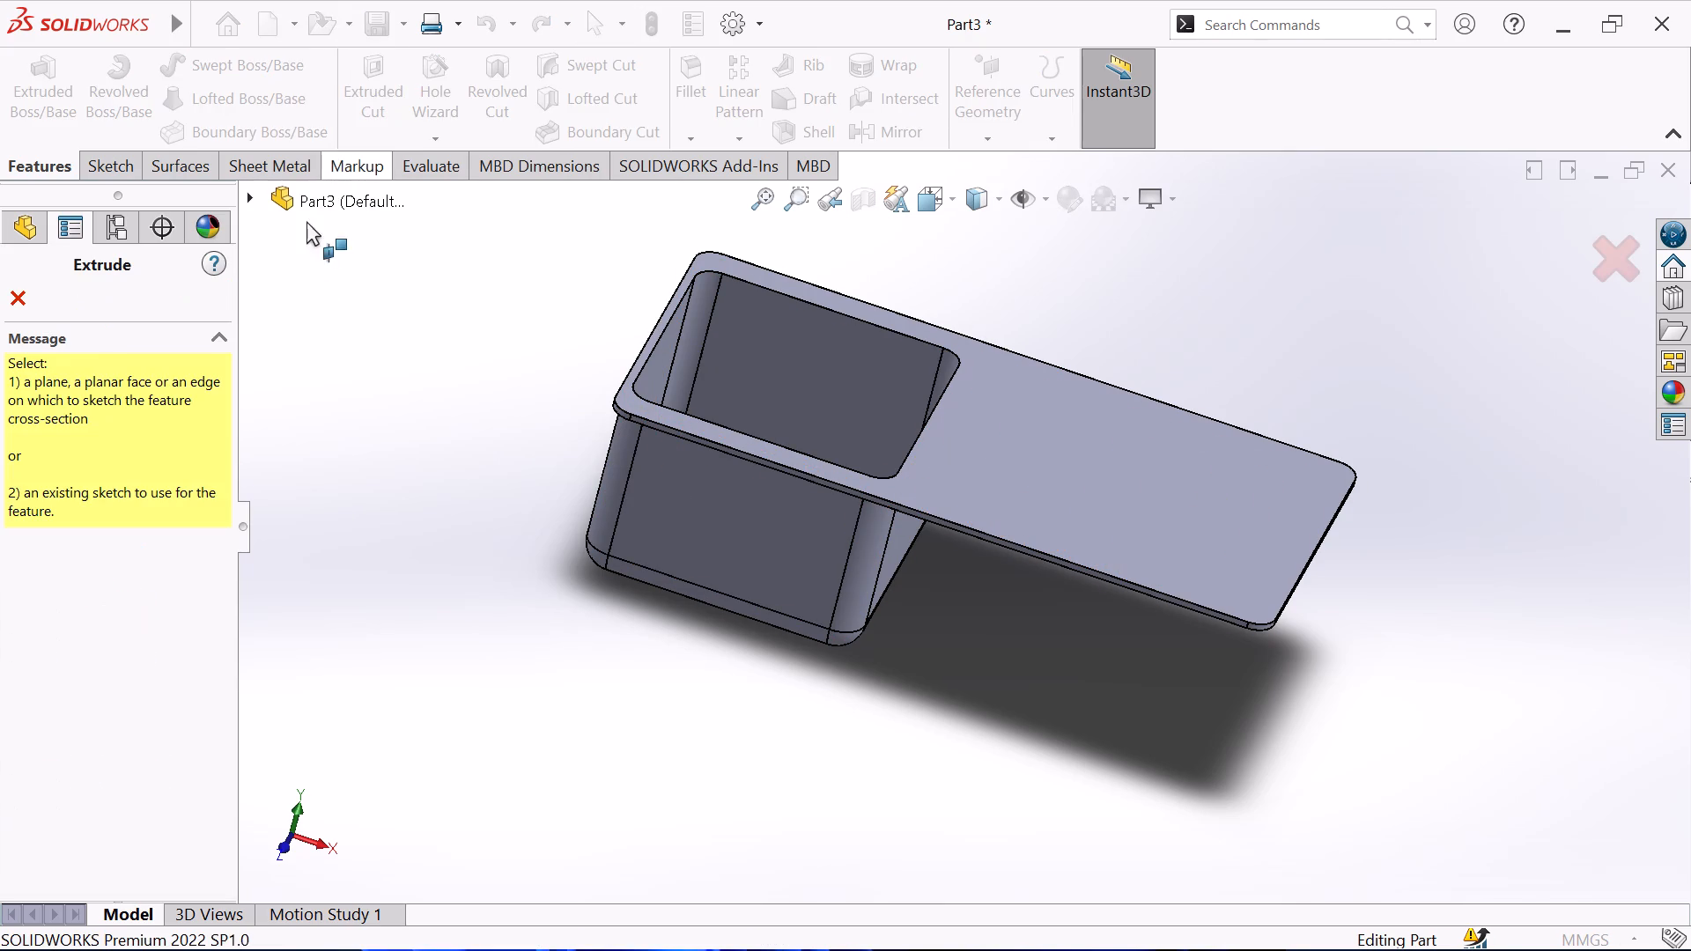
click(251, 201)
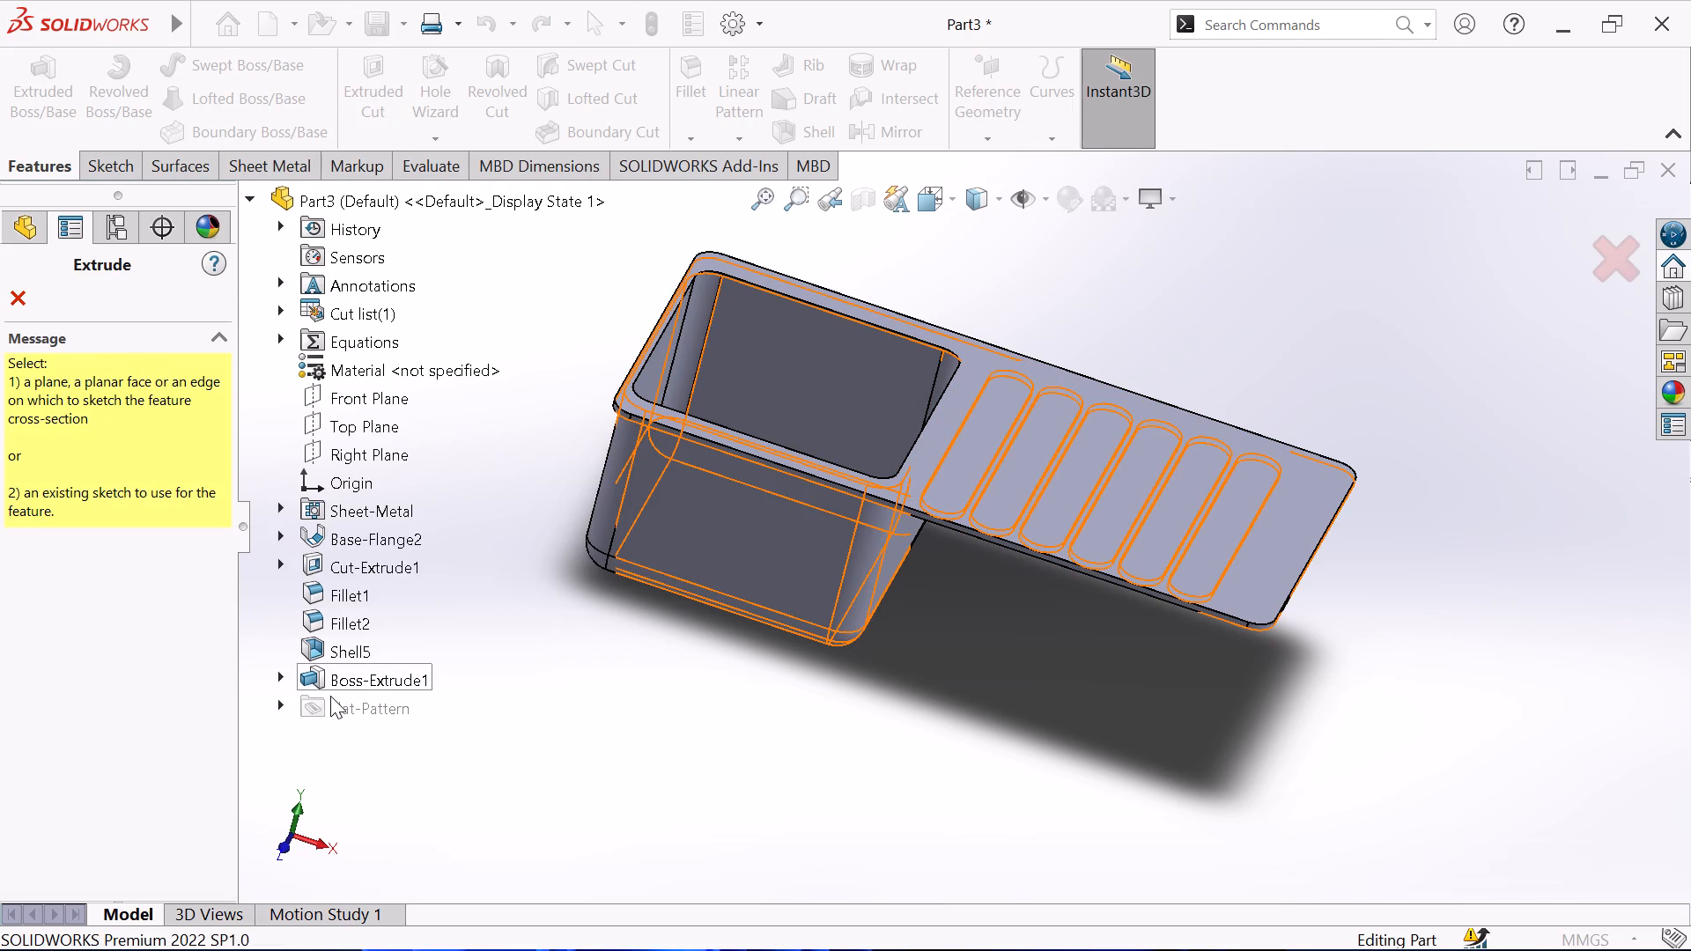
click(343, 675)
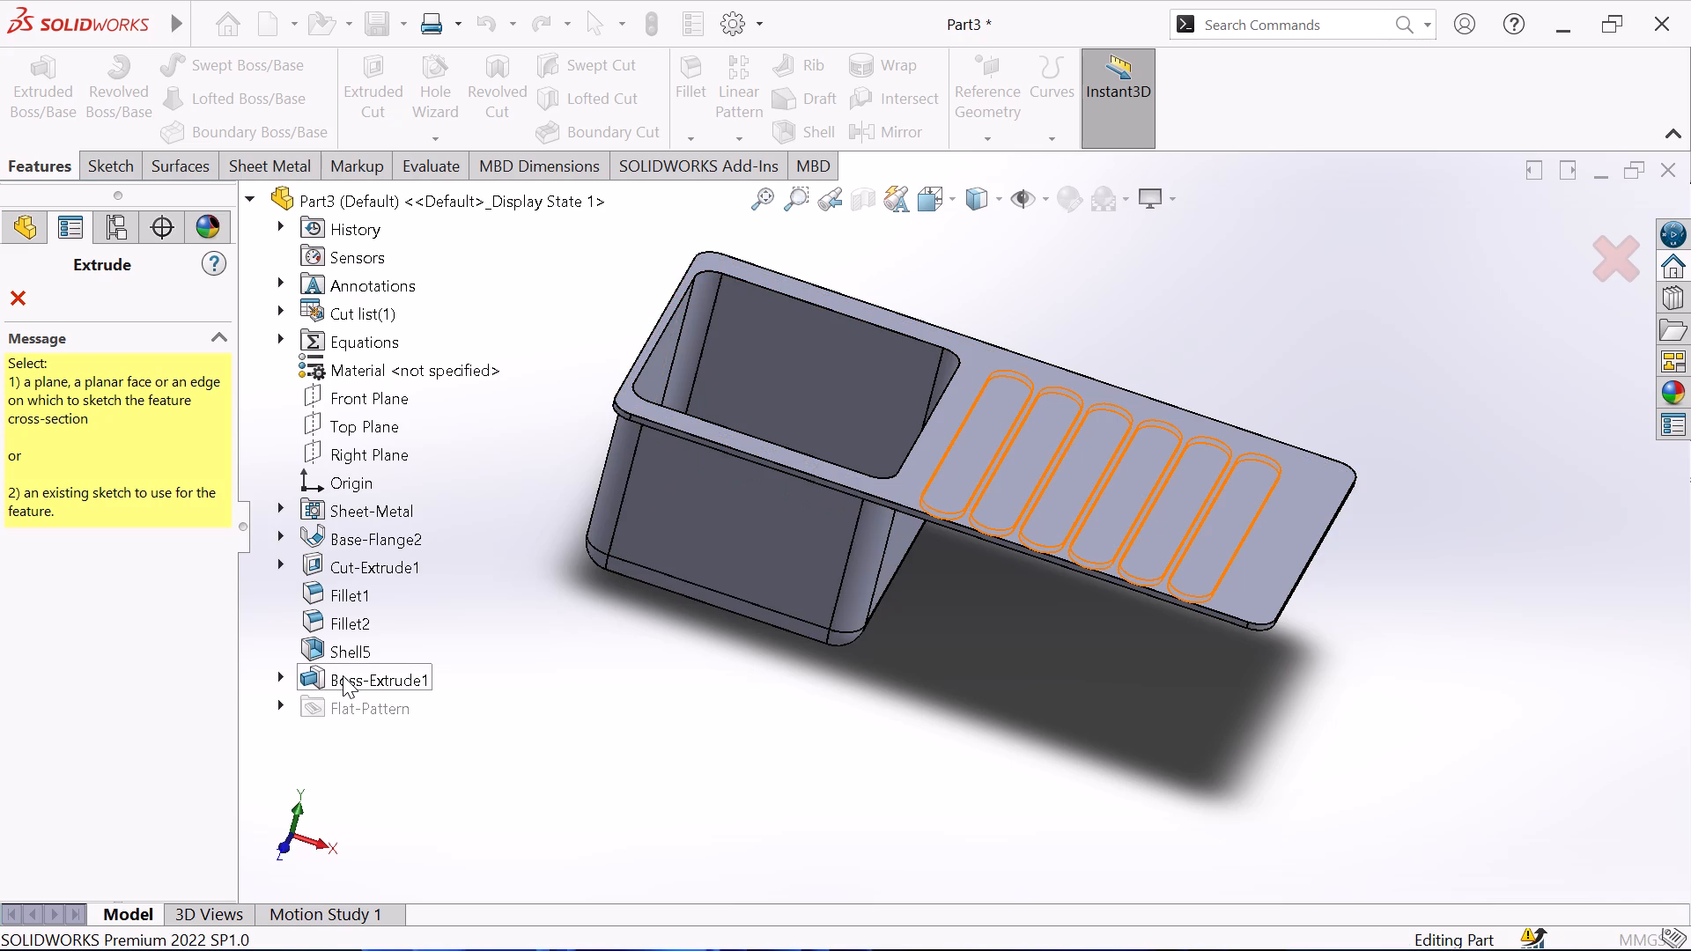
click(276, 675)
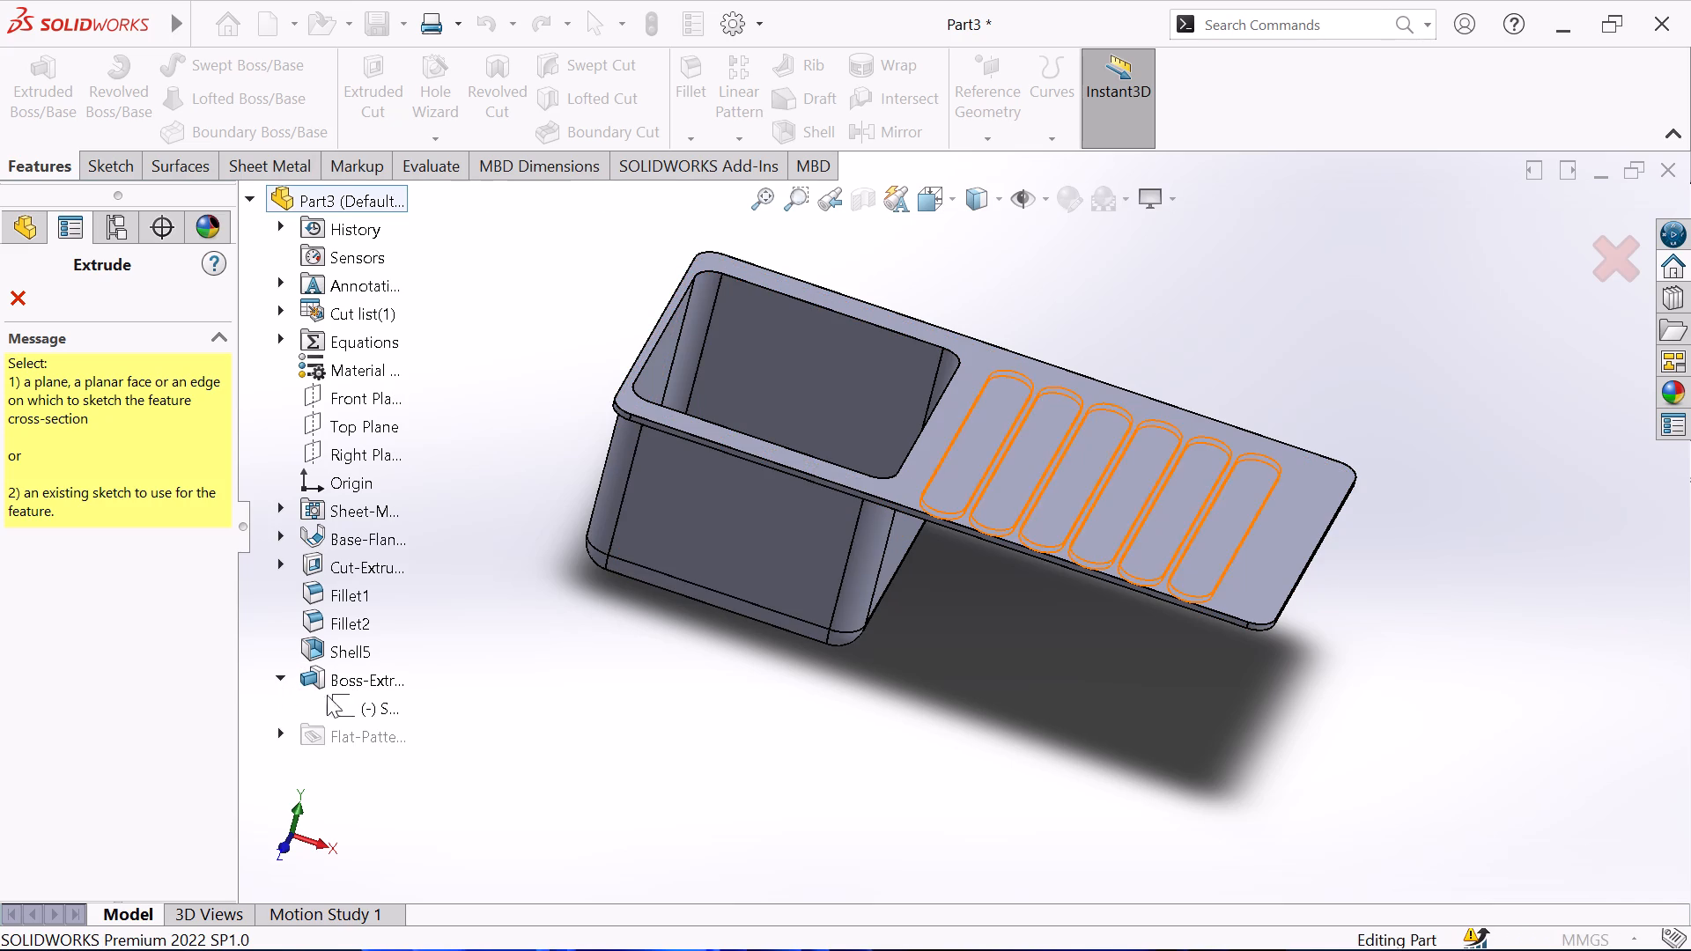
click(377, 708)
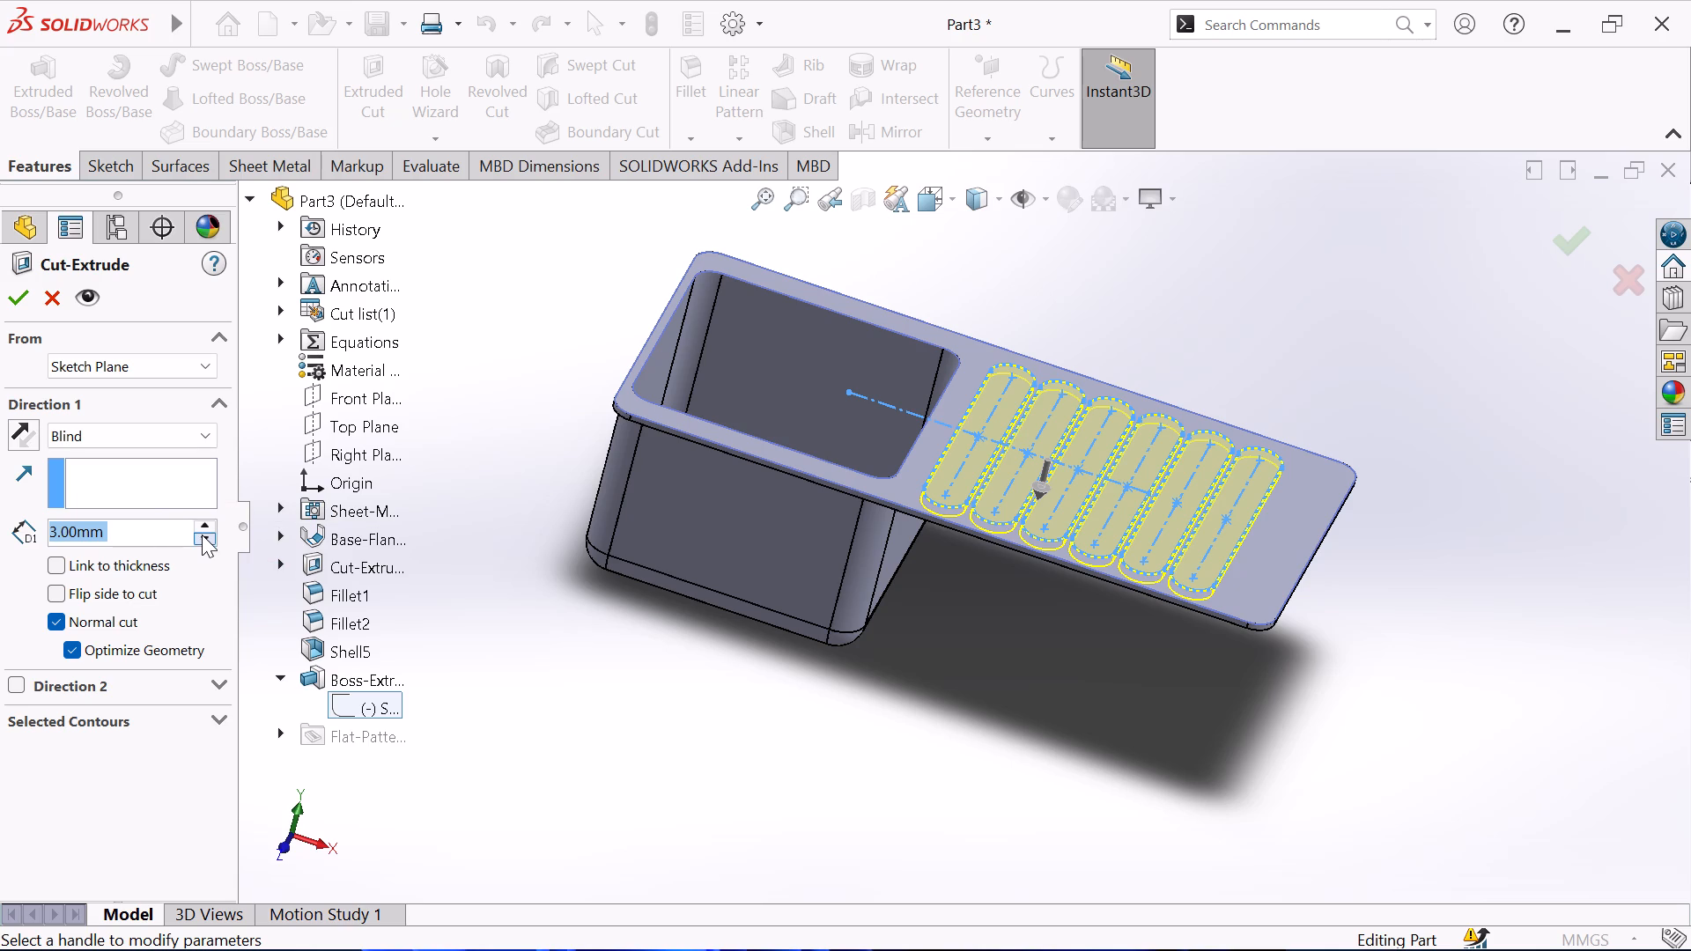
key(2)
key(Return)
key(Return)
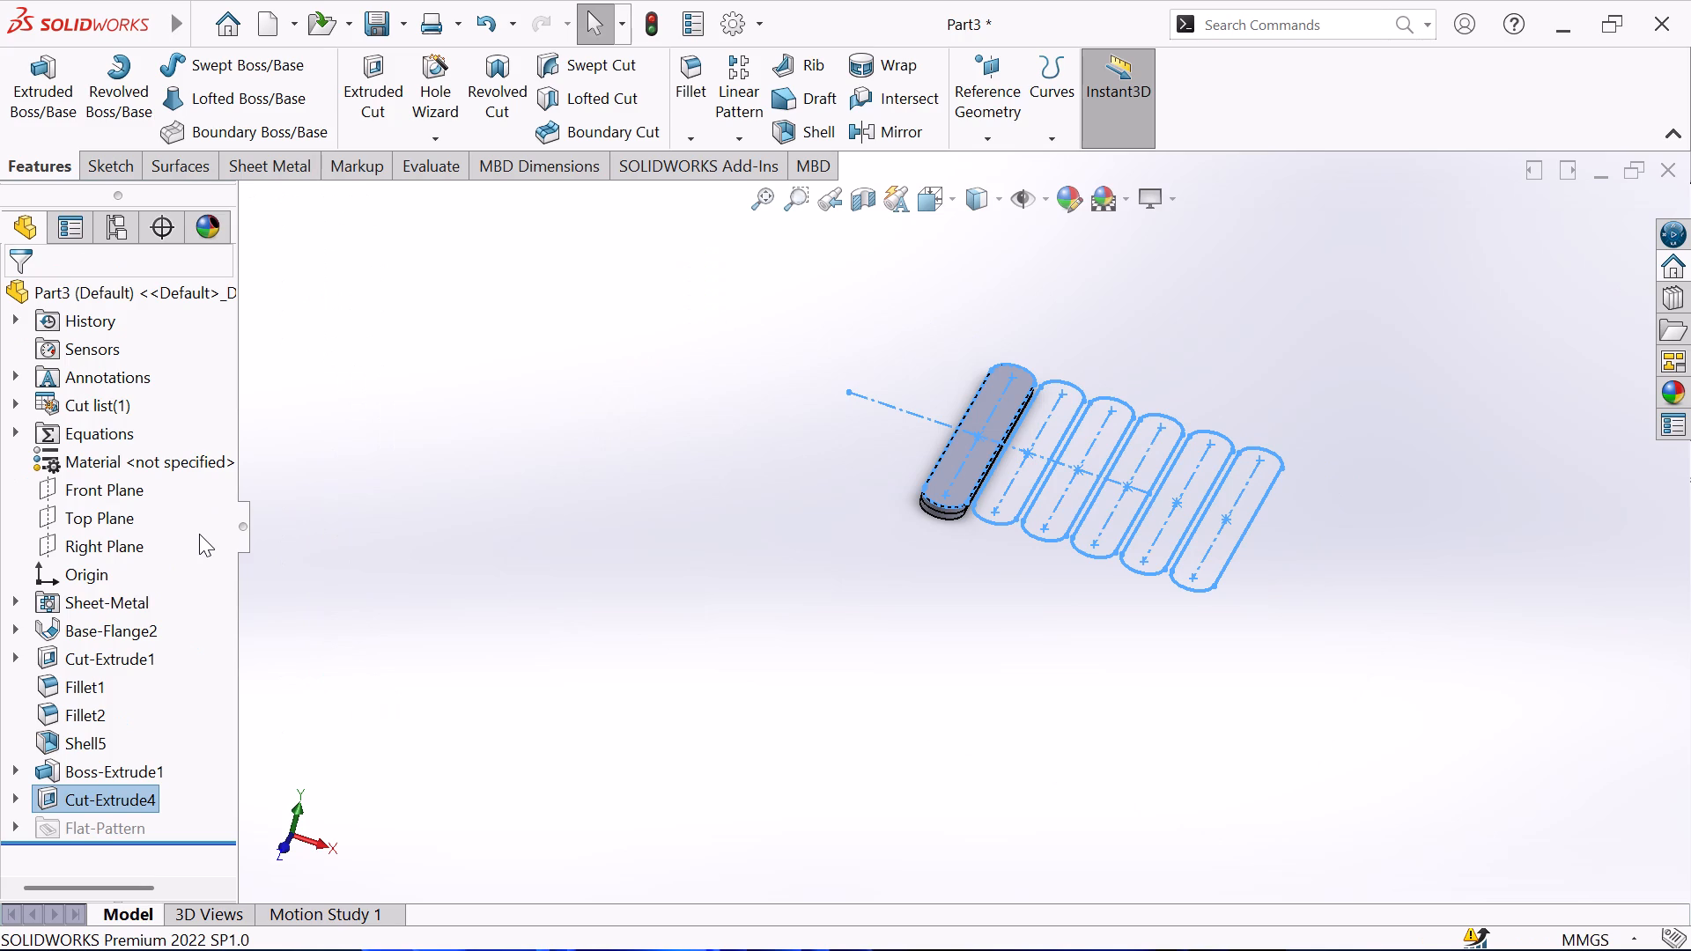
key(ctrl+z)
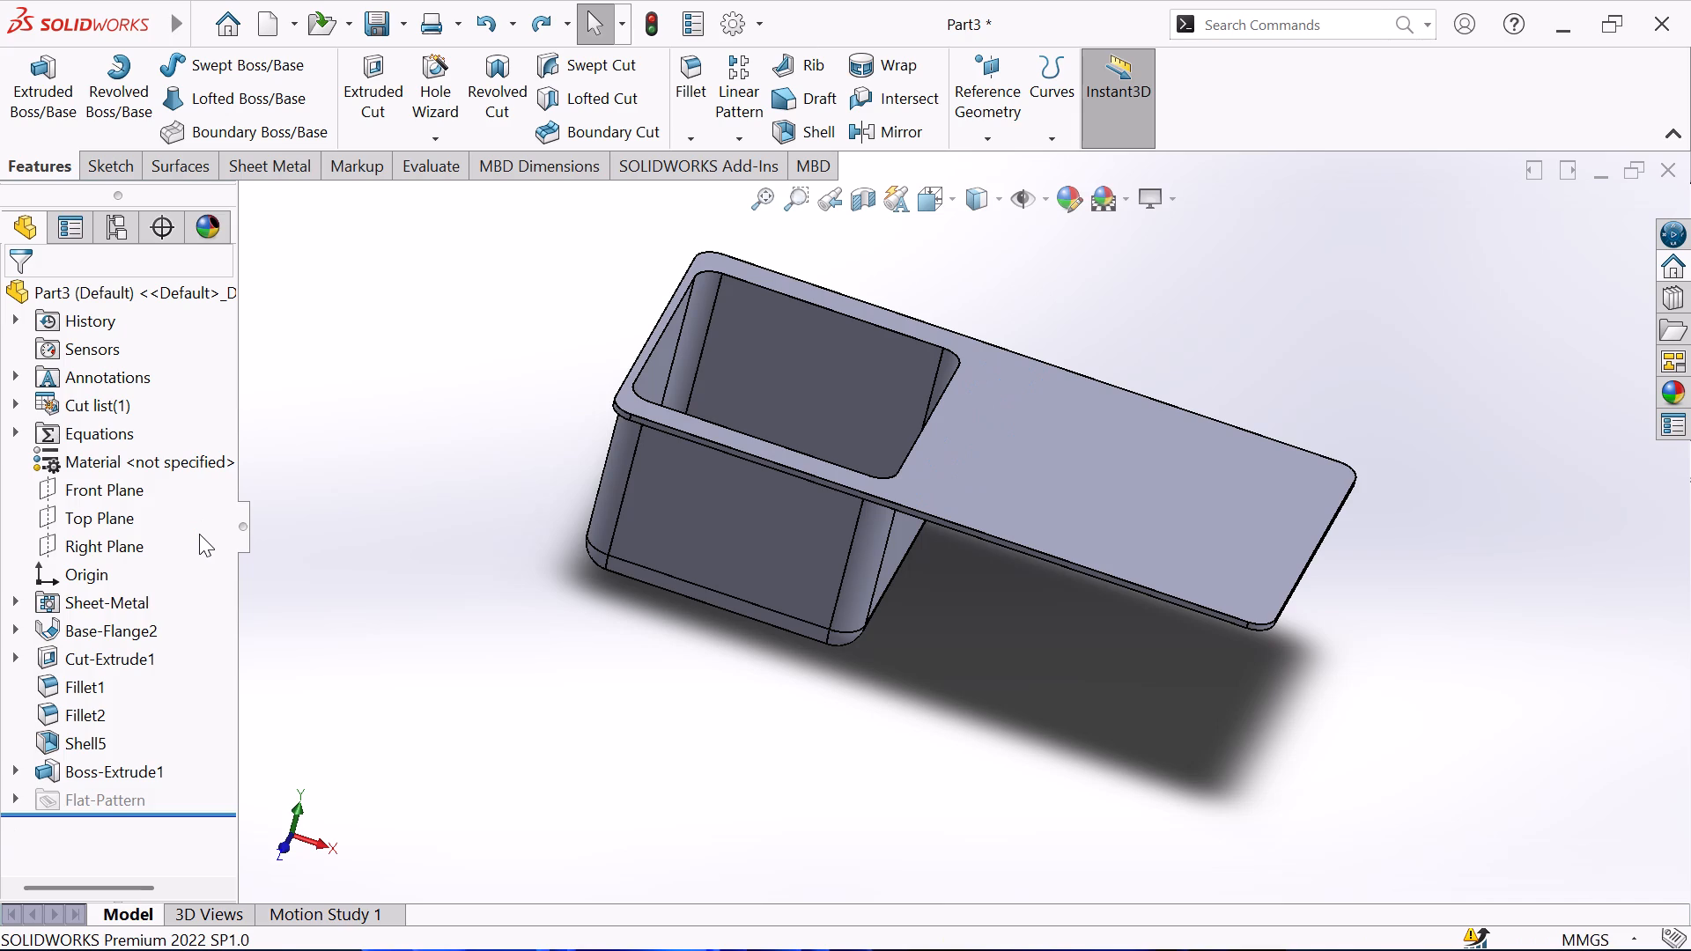
Cut the six slots 2.5 mm deep into the plate, reusing the boss's six-slot sketch and keeping all bodies.
click(362, 80)
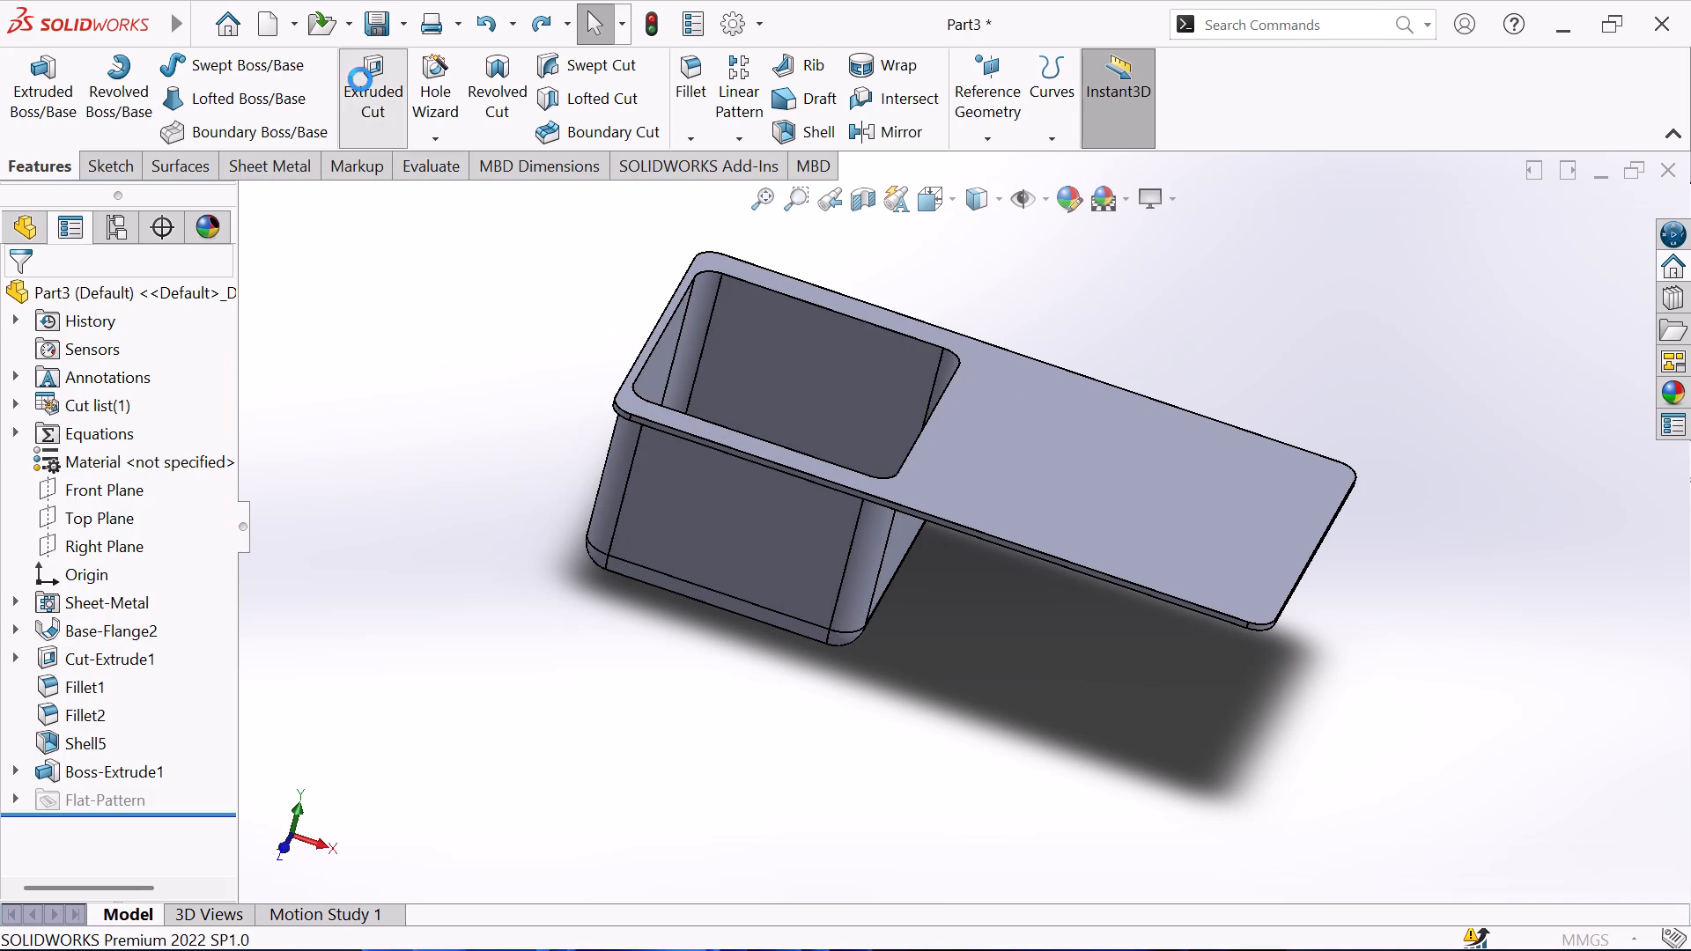
click(255, 189)
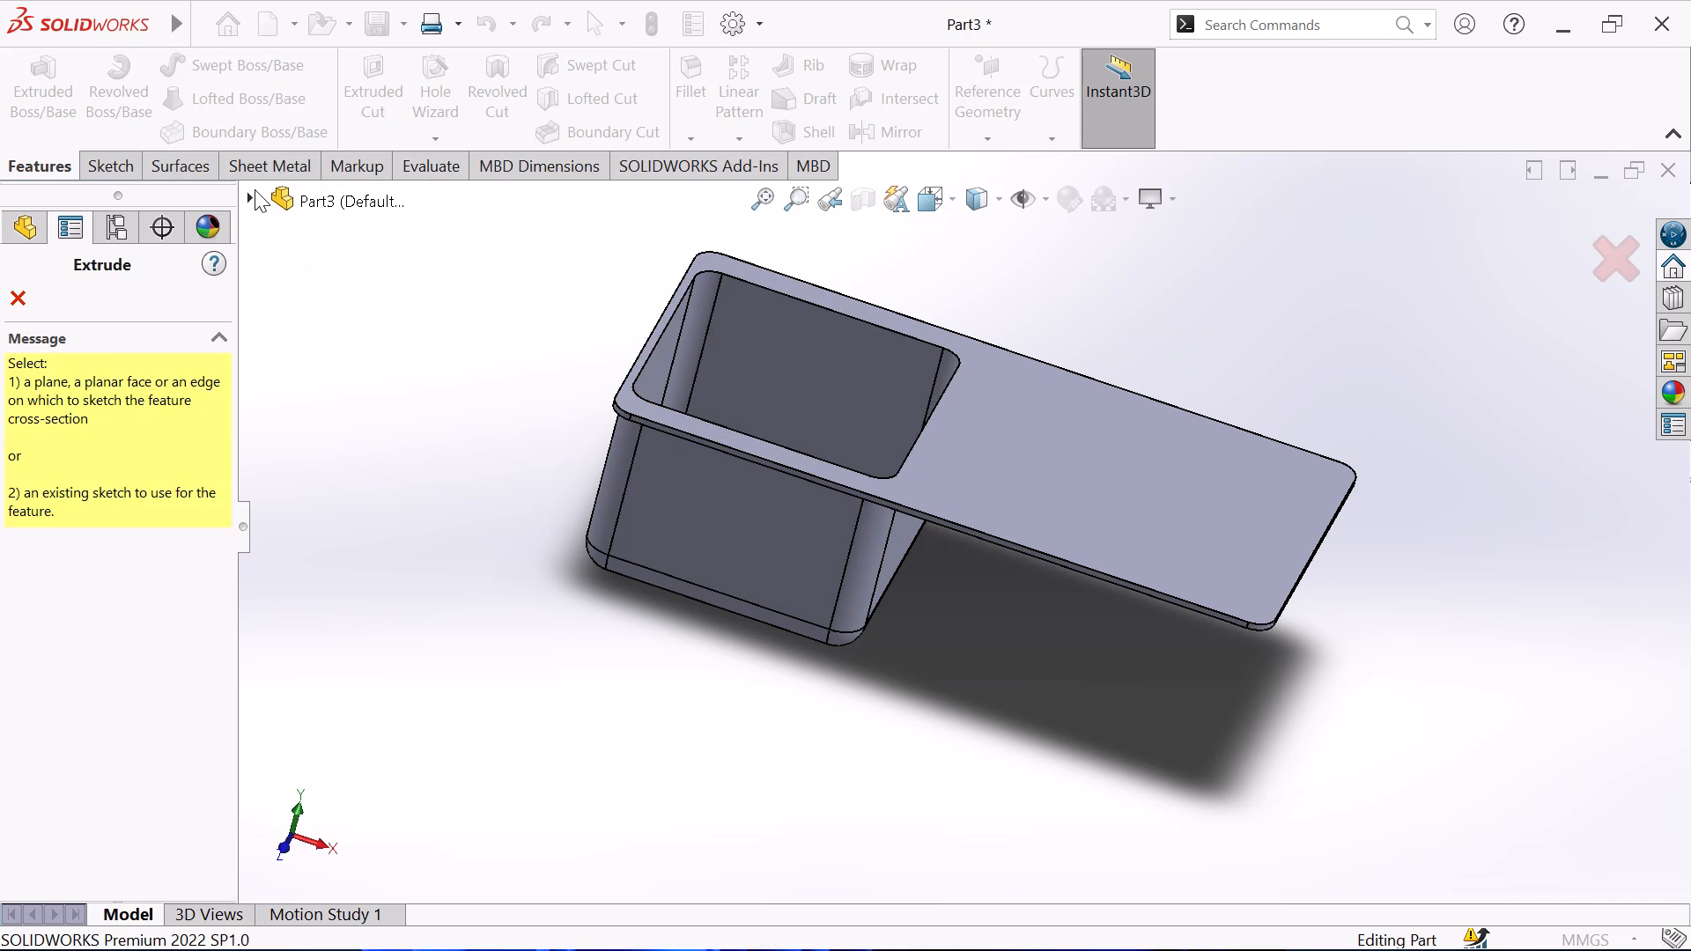
click(284, 682)
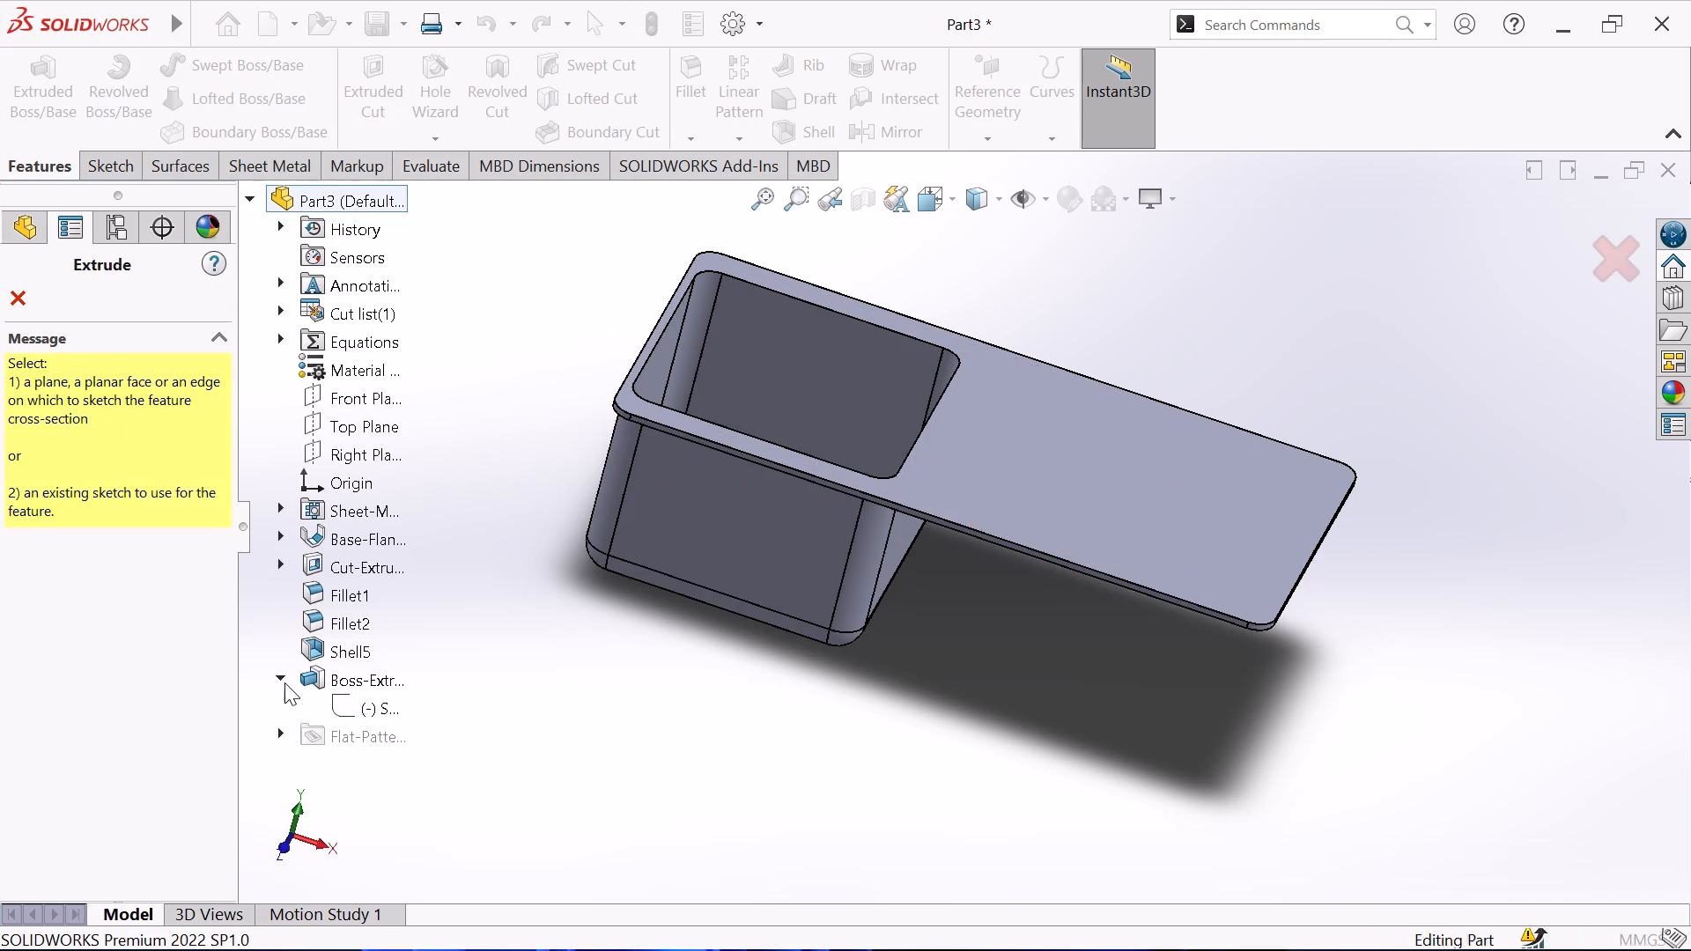
click(358, 697)
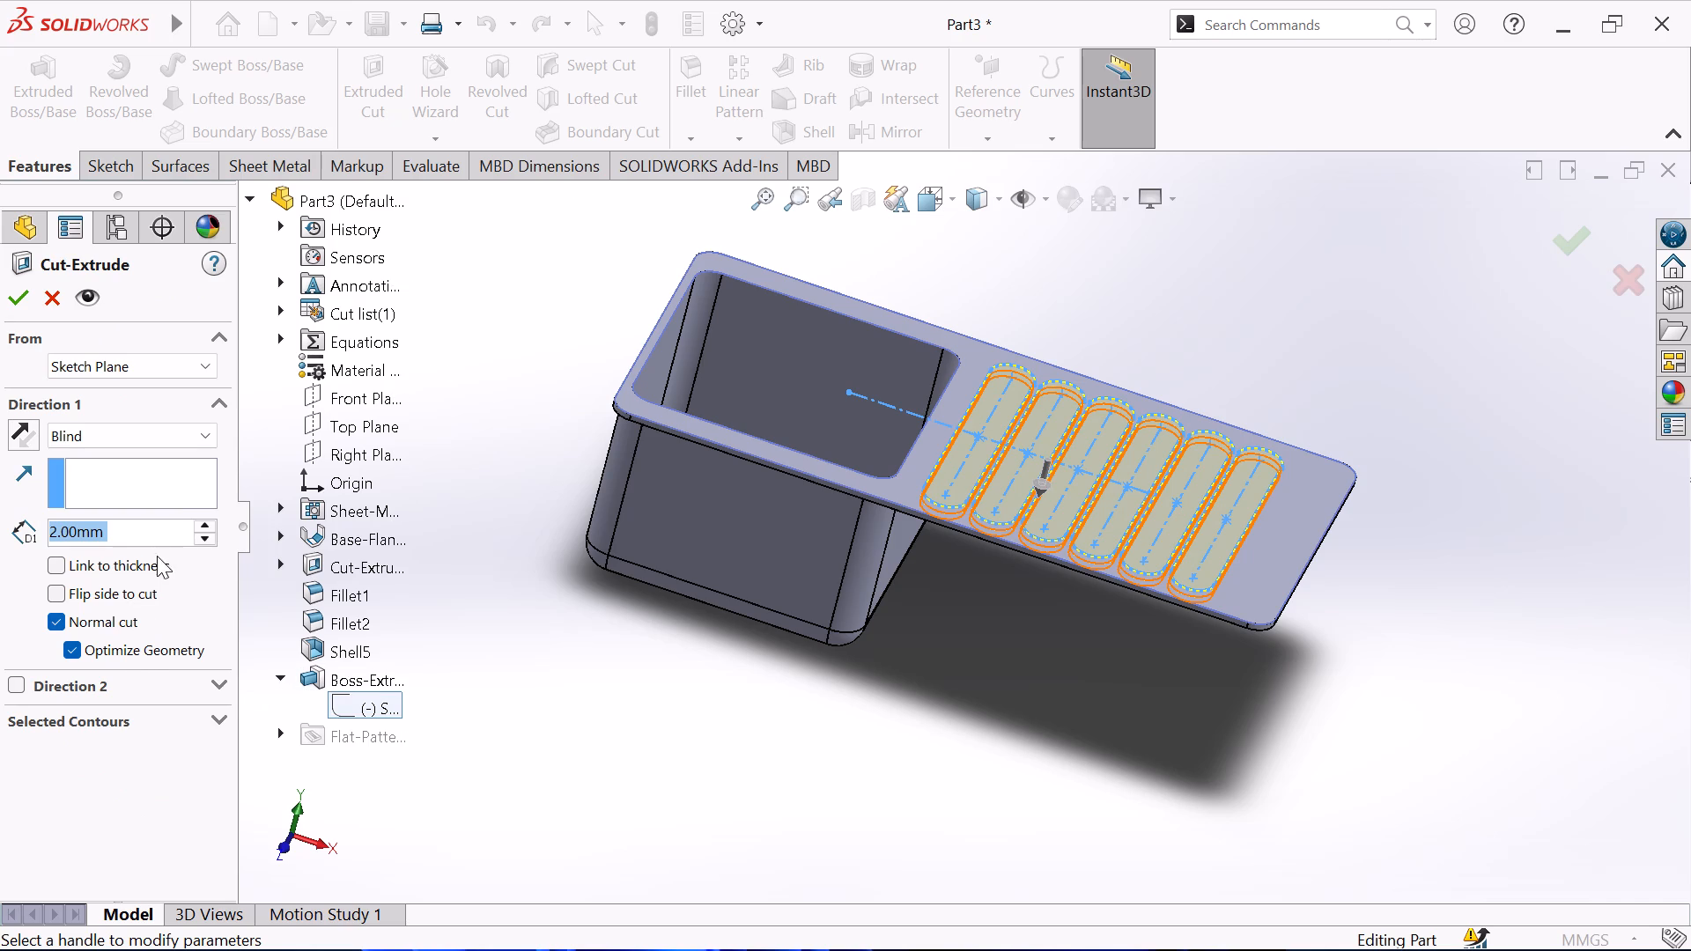
text(2.3)
key(BackSpace)
key(5)
key(Return)
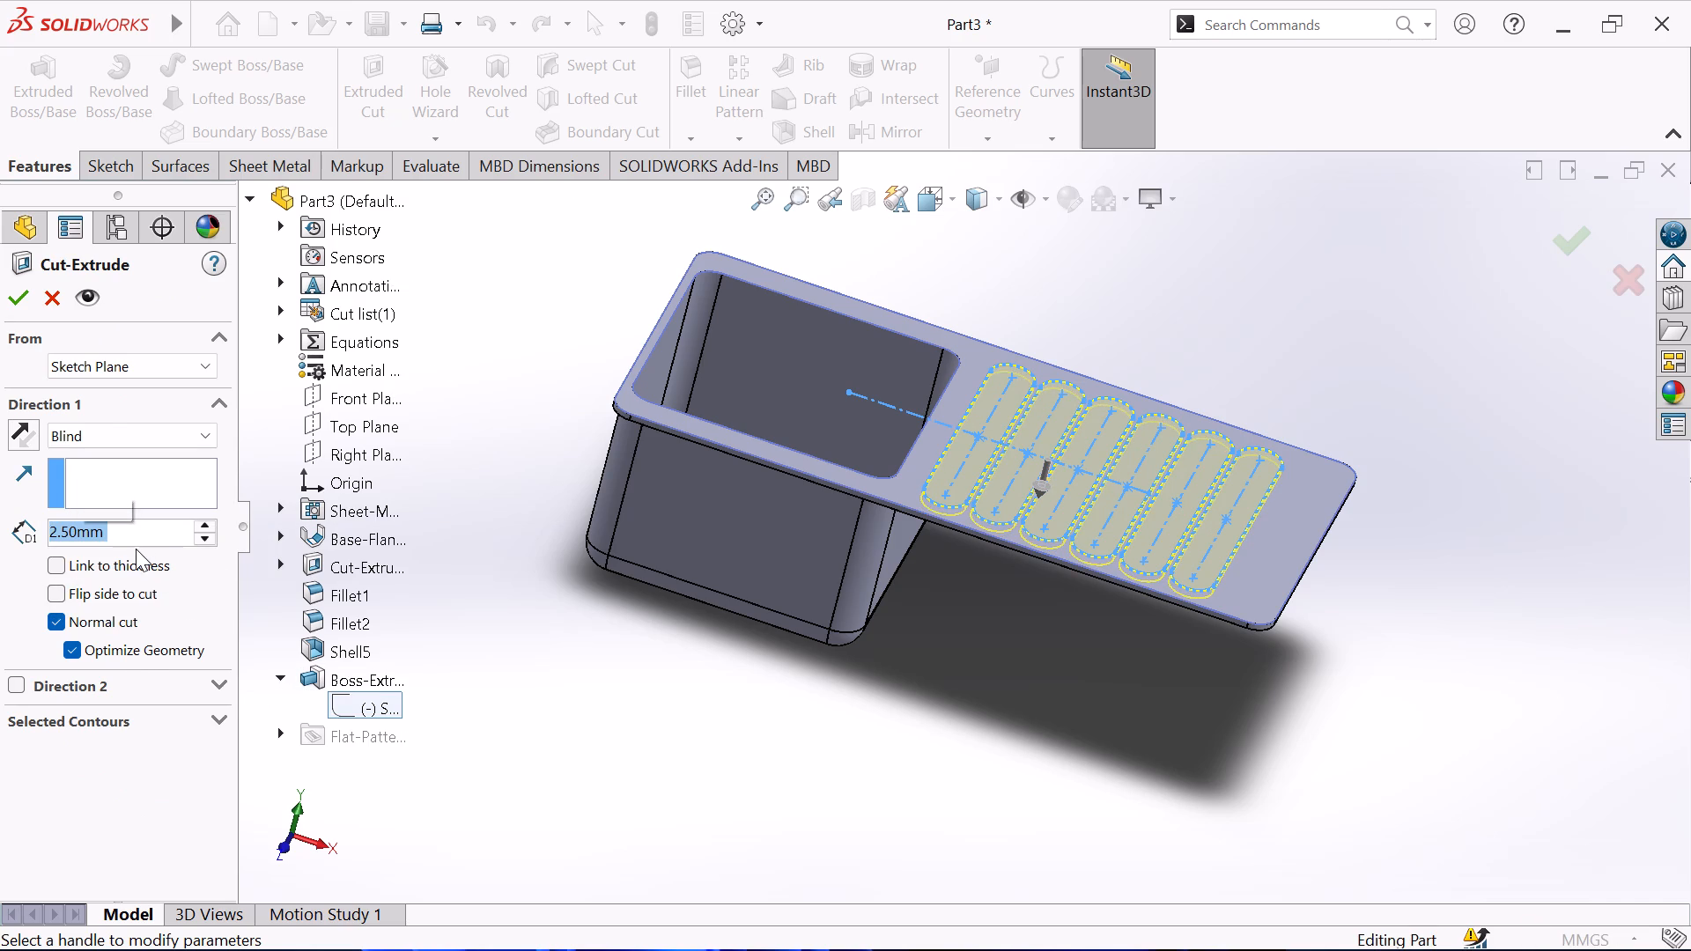
click(62, 597)
click(62, 597)
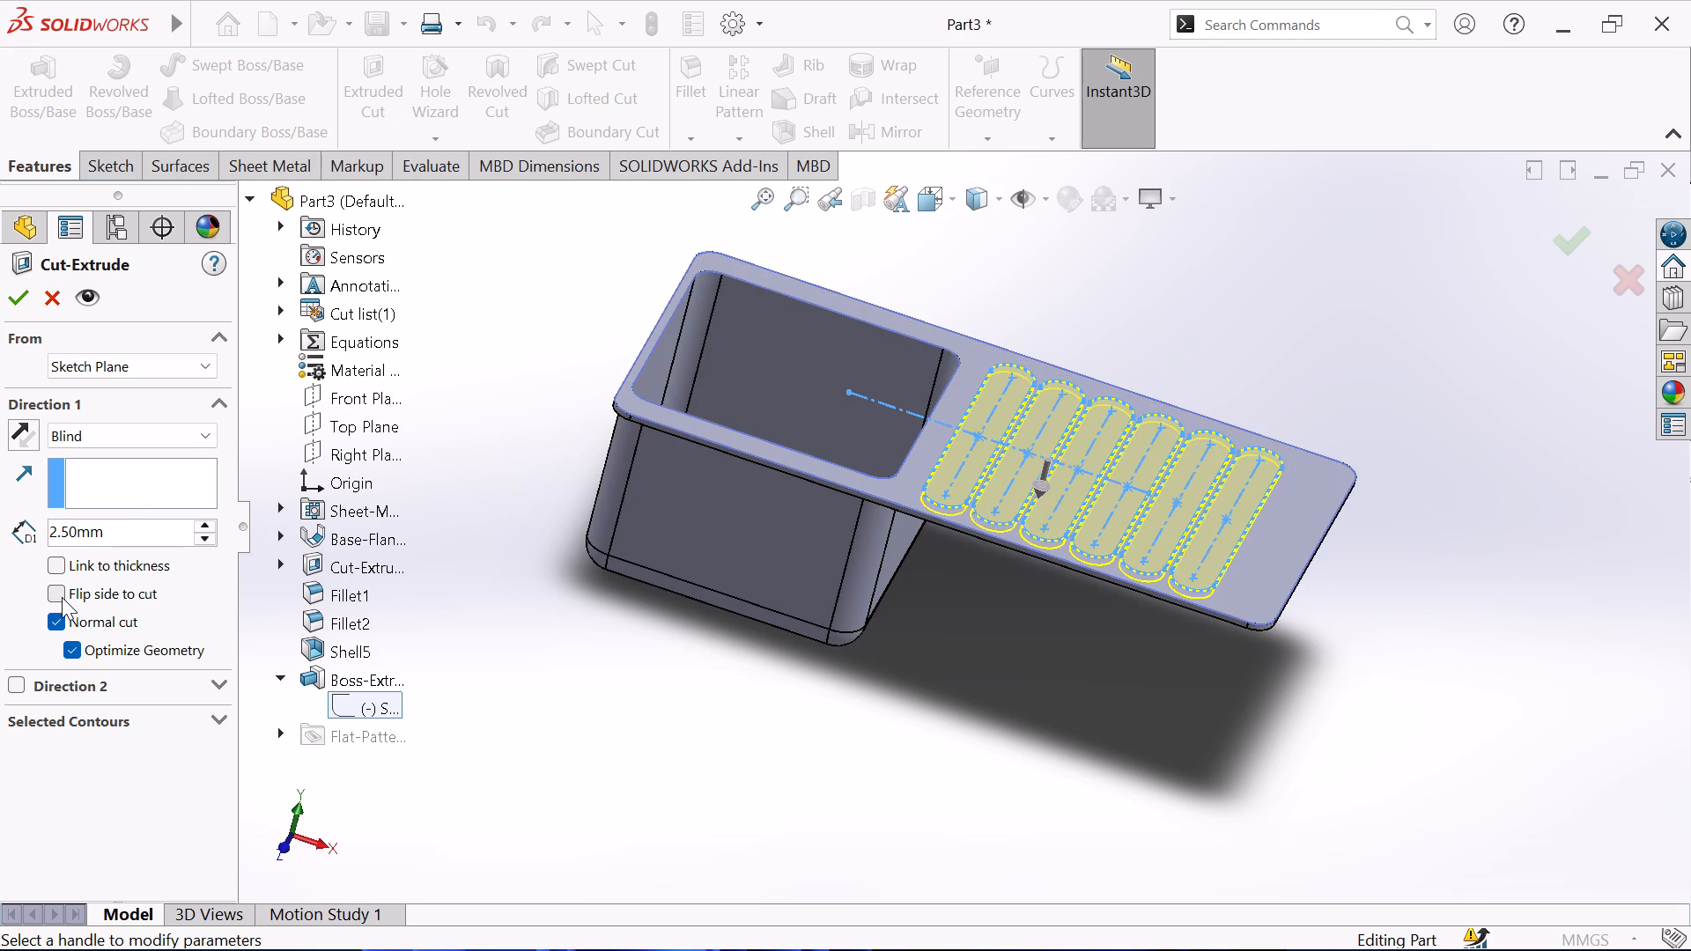
key(Return)
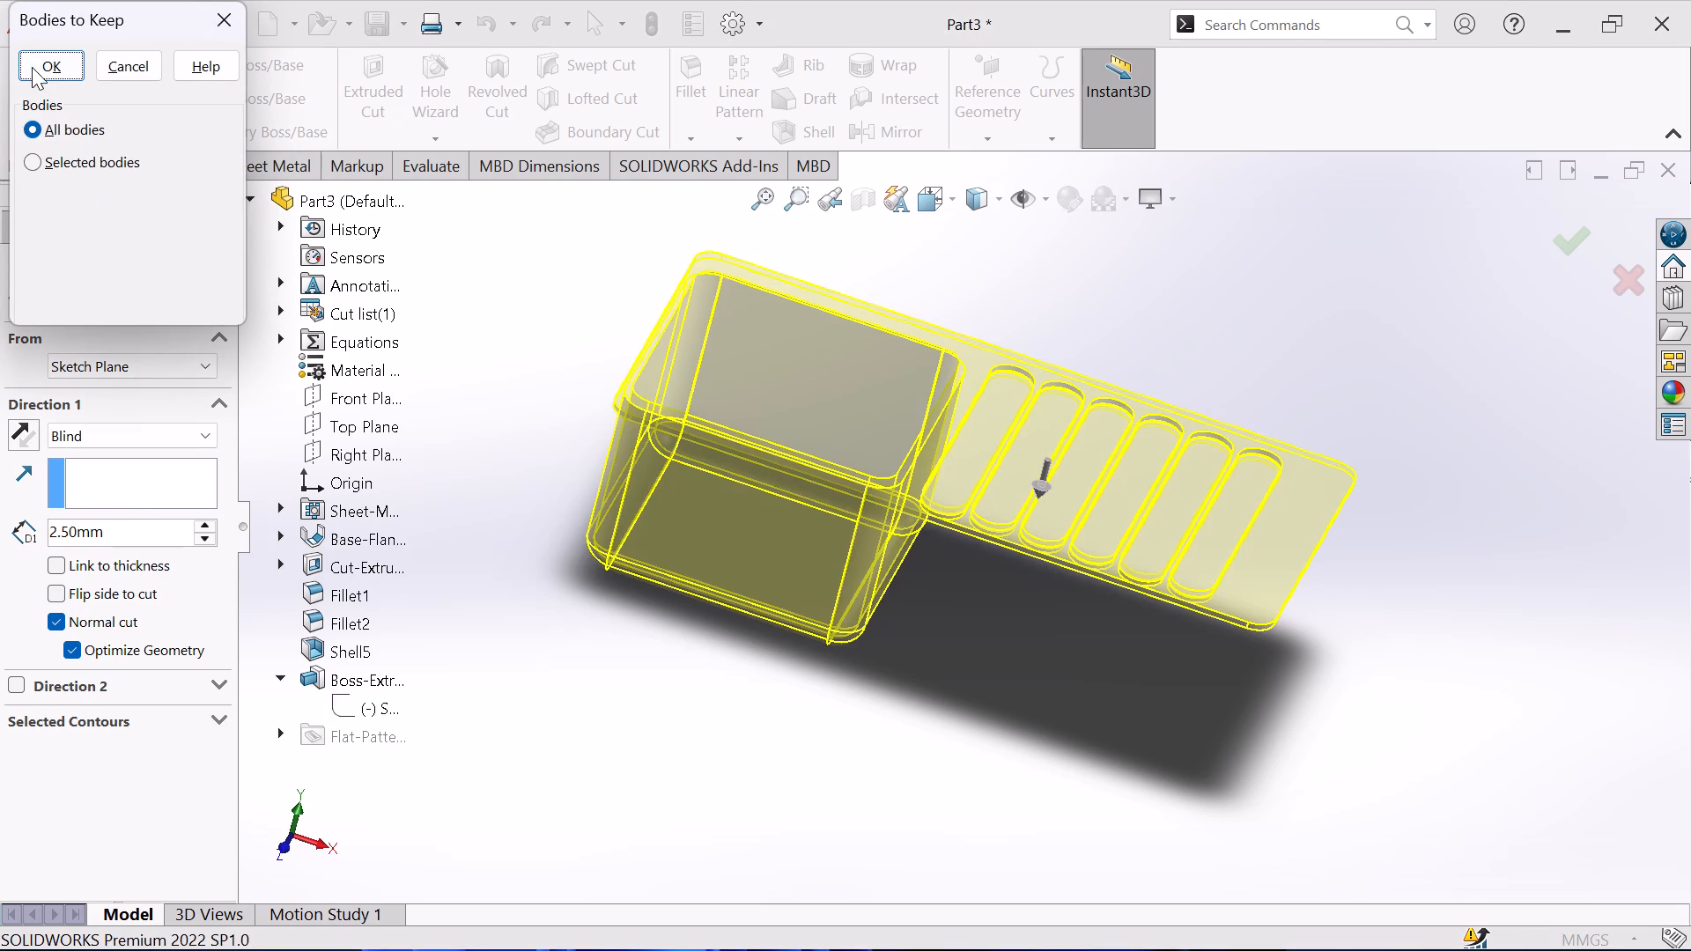
click(32, 65)
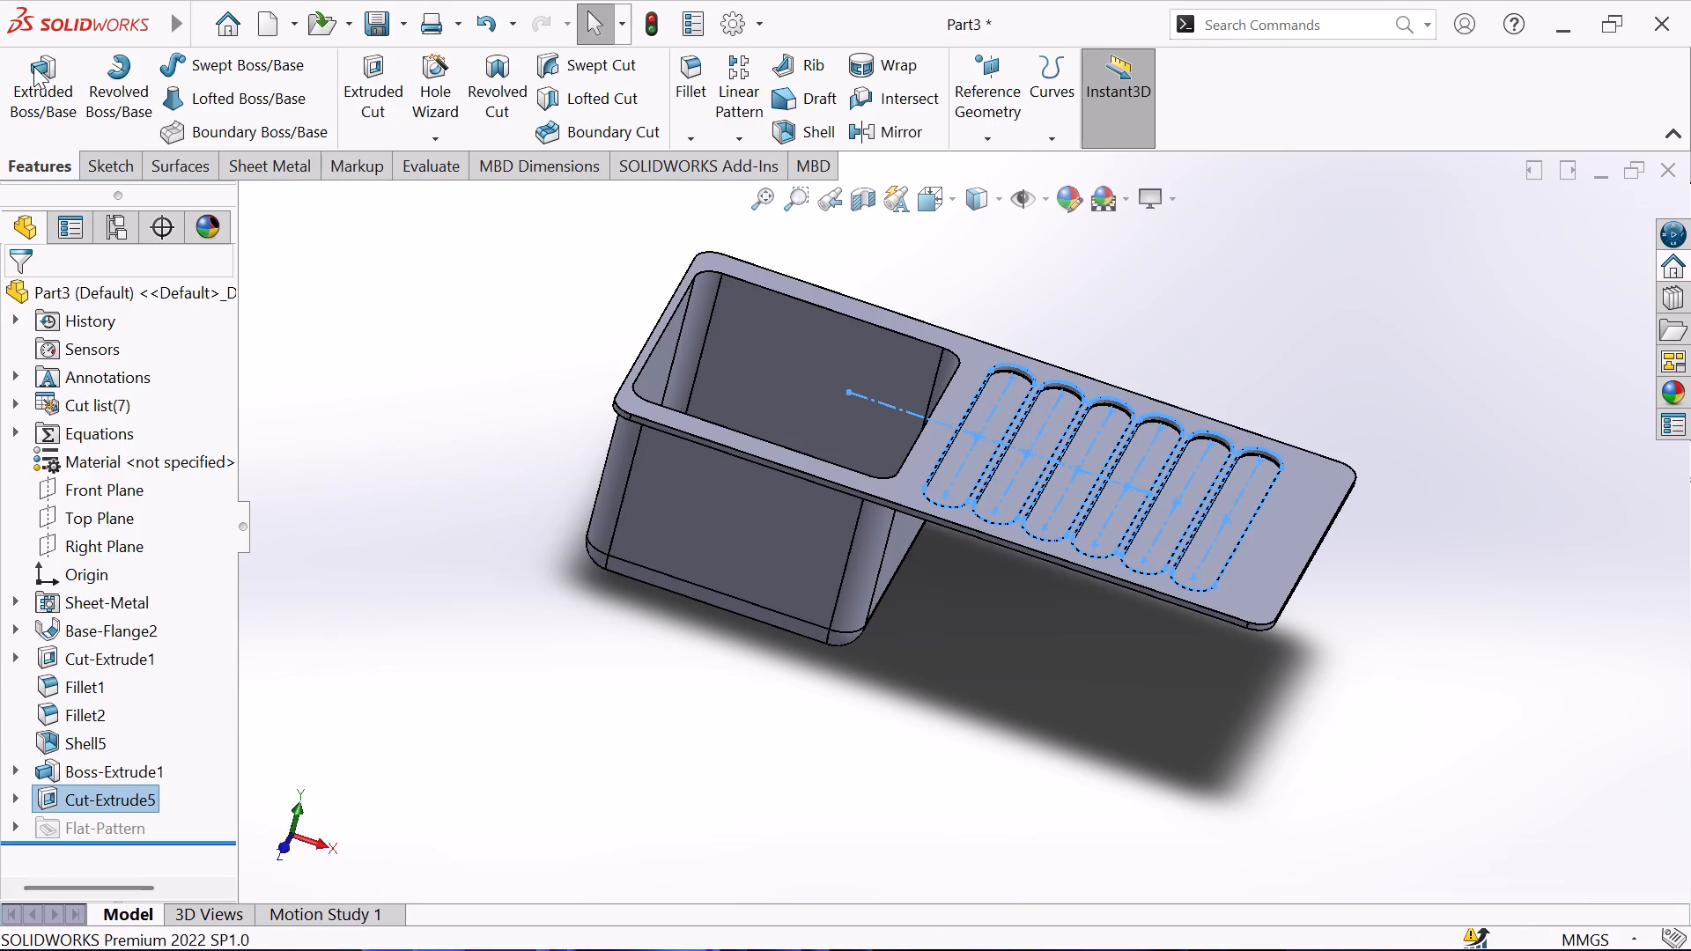
Inspect the recessed slots and their bosses from above, from the side and from below the plate.
middle_drag(1409, 400, 1438, 351)
key(Escape)
key(Escape)
scroll(1340, 390, down, 1)
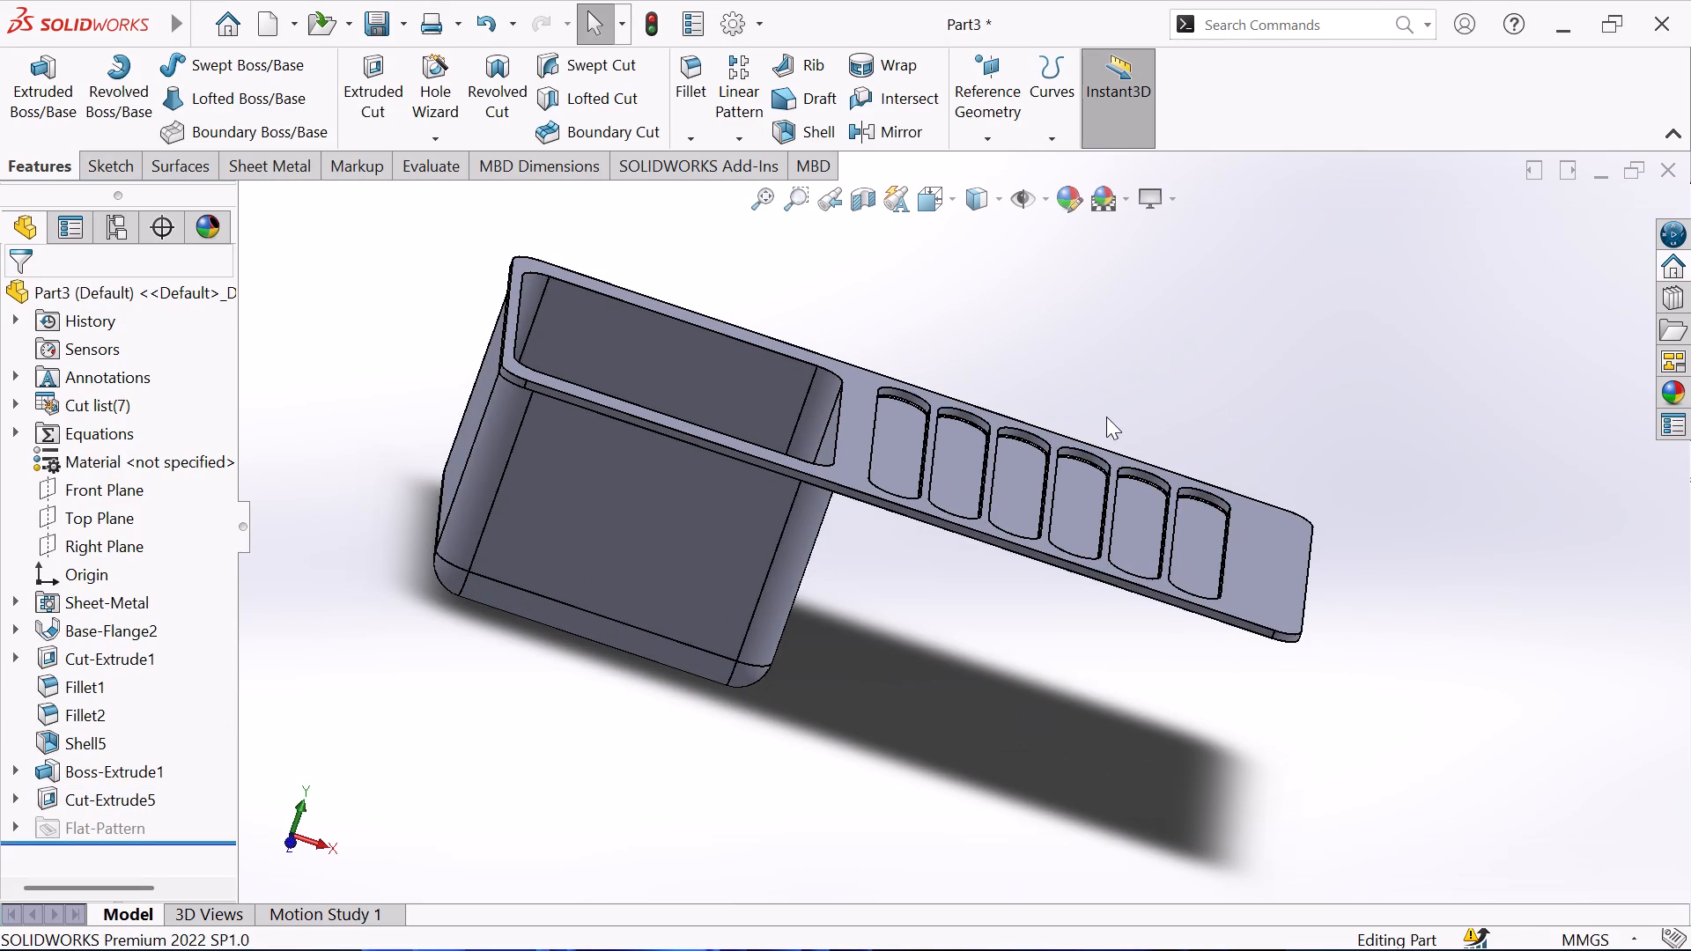
middle_drag(1127, 402, 1143, 317)
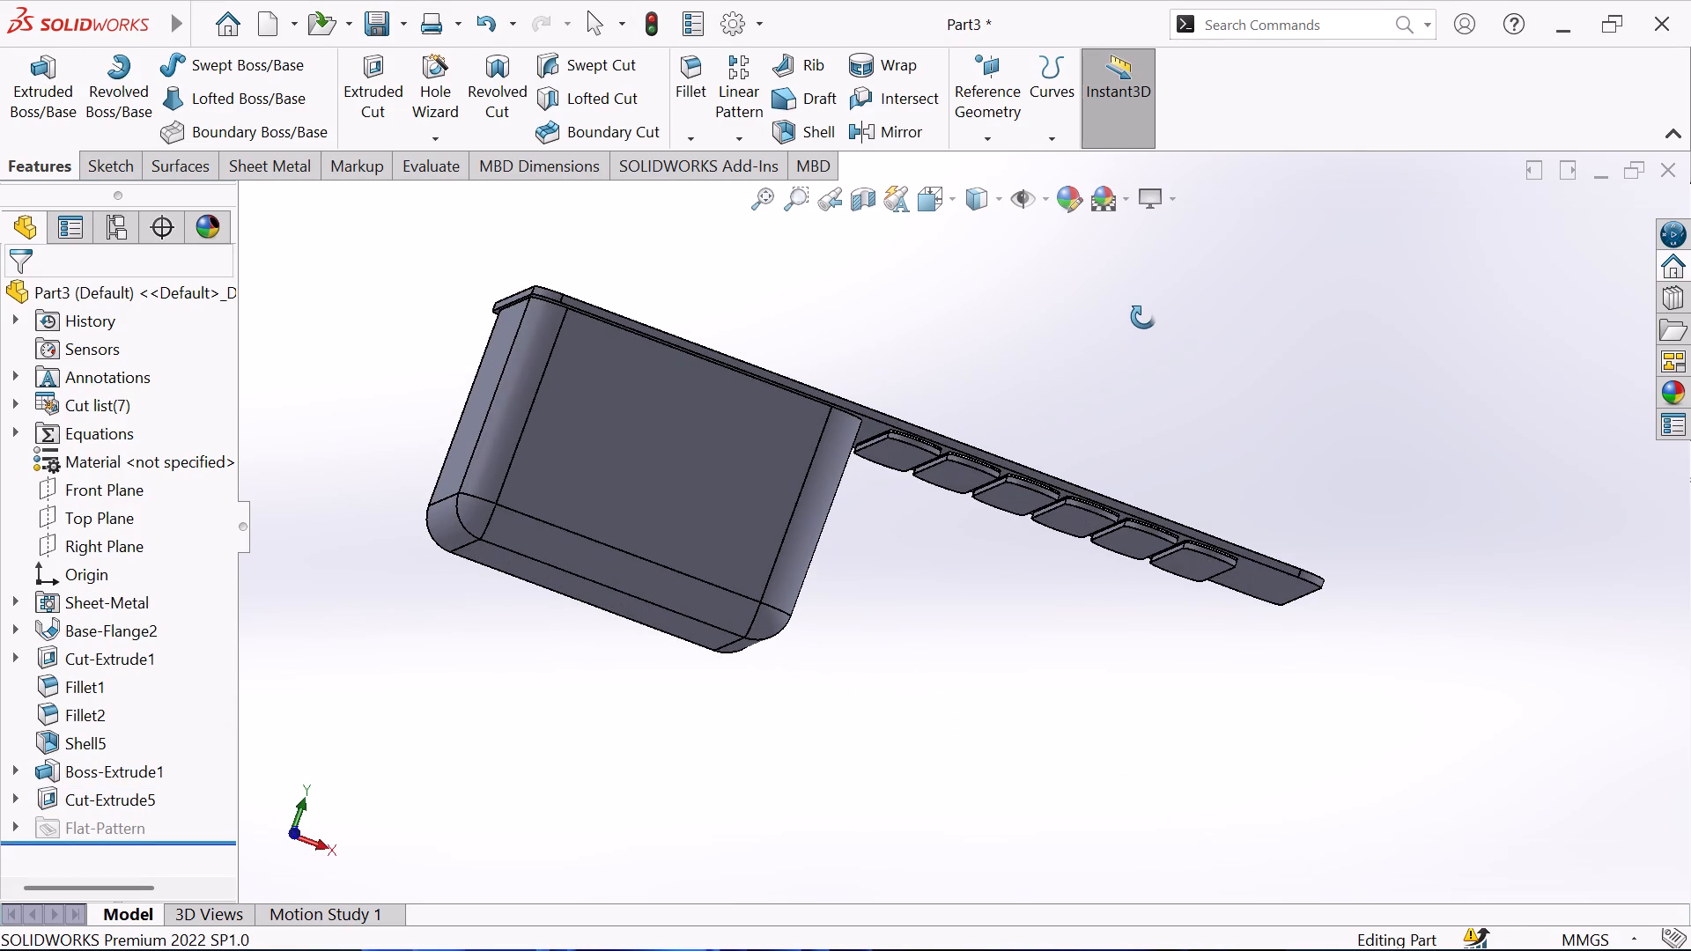
middle_drag(1143, 317, 1137, 332)
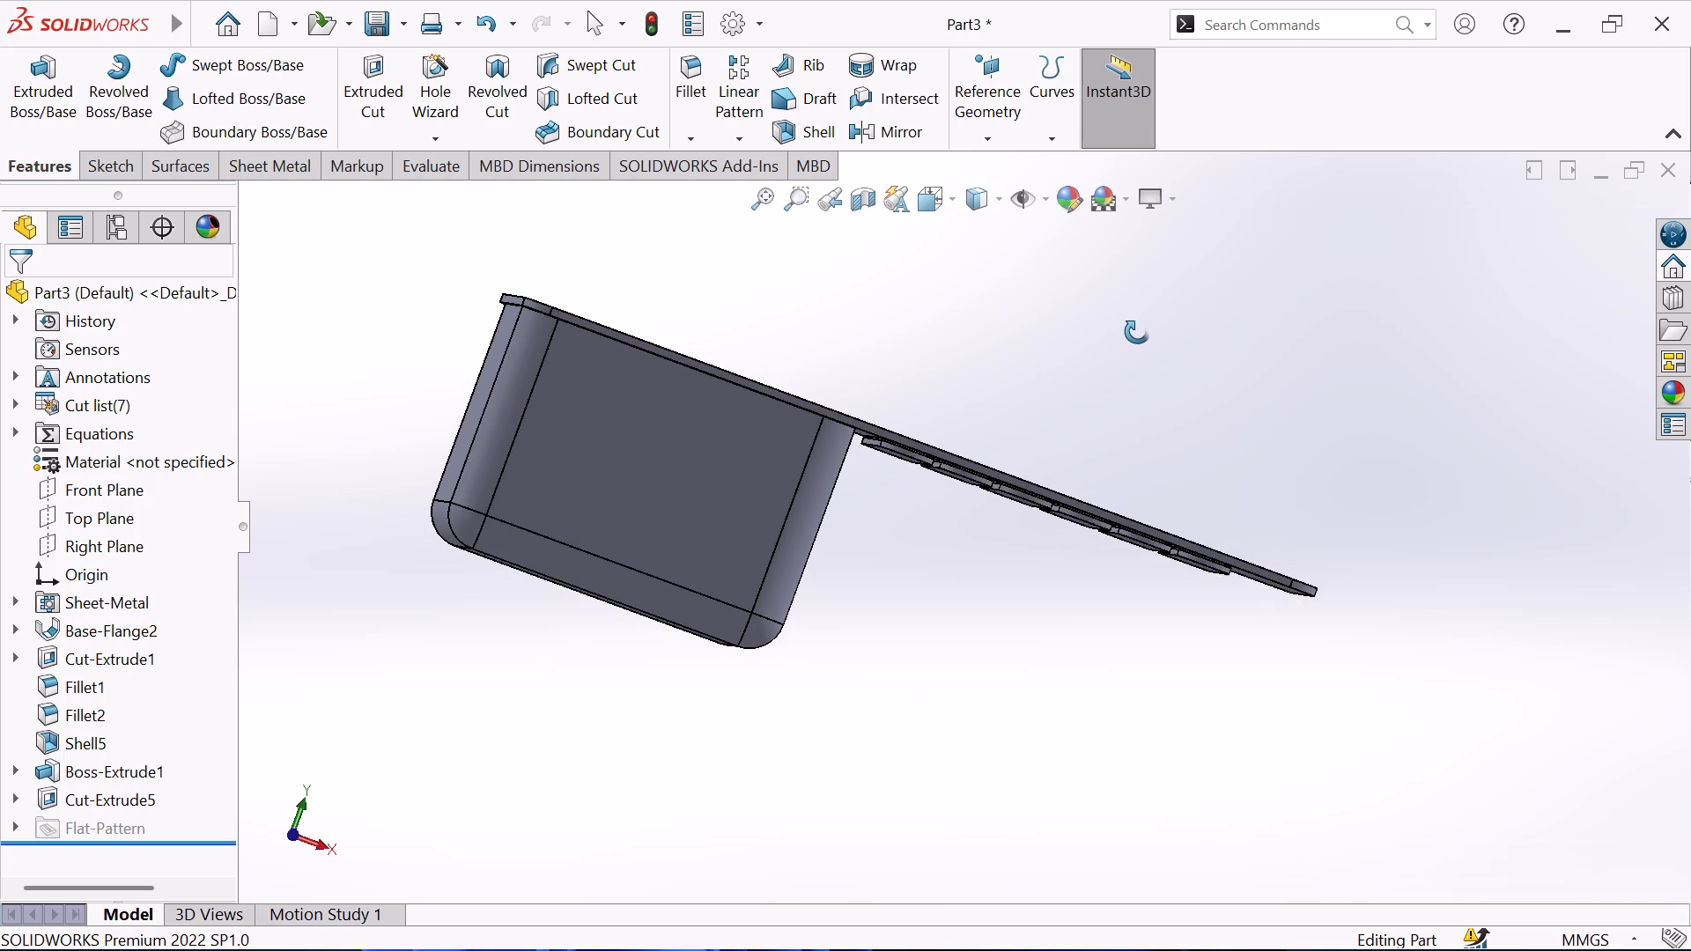
middle_drag(1137, 332, 1002, 230)
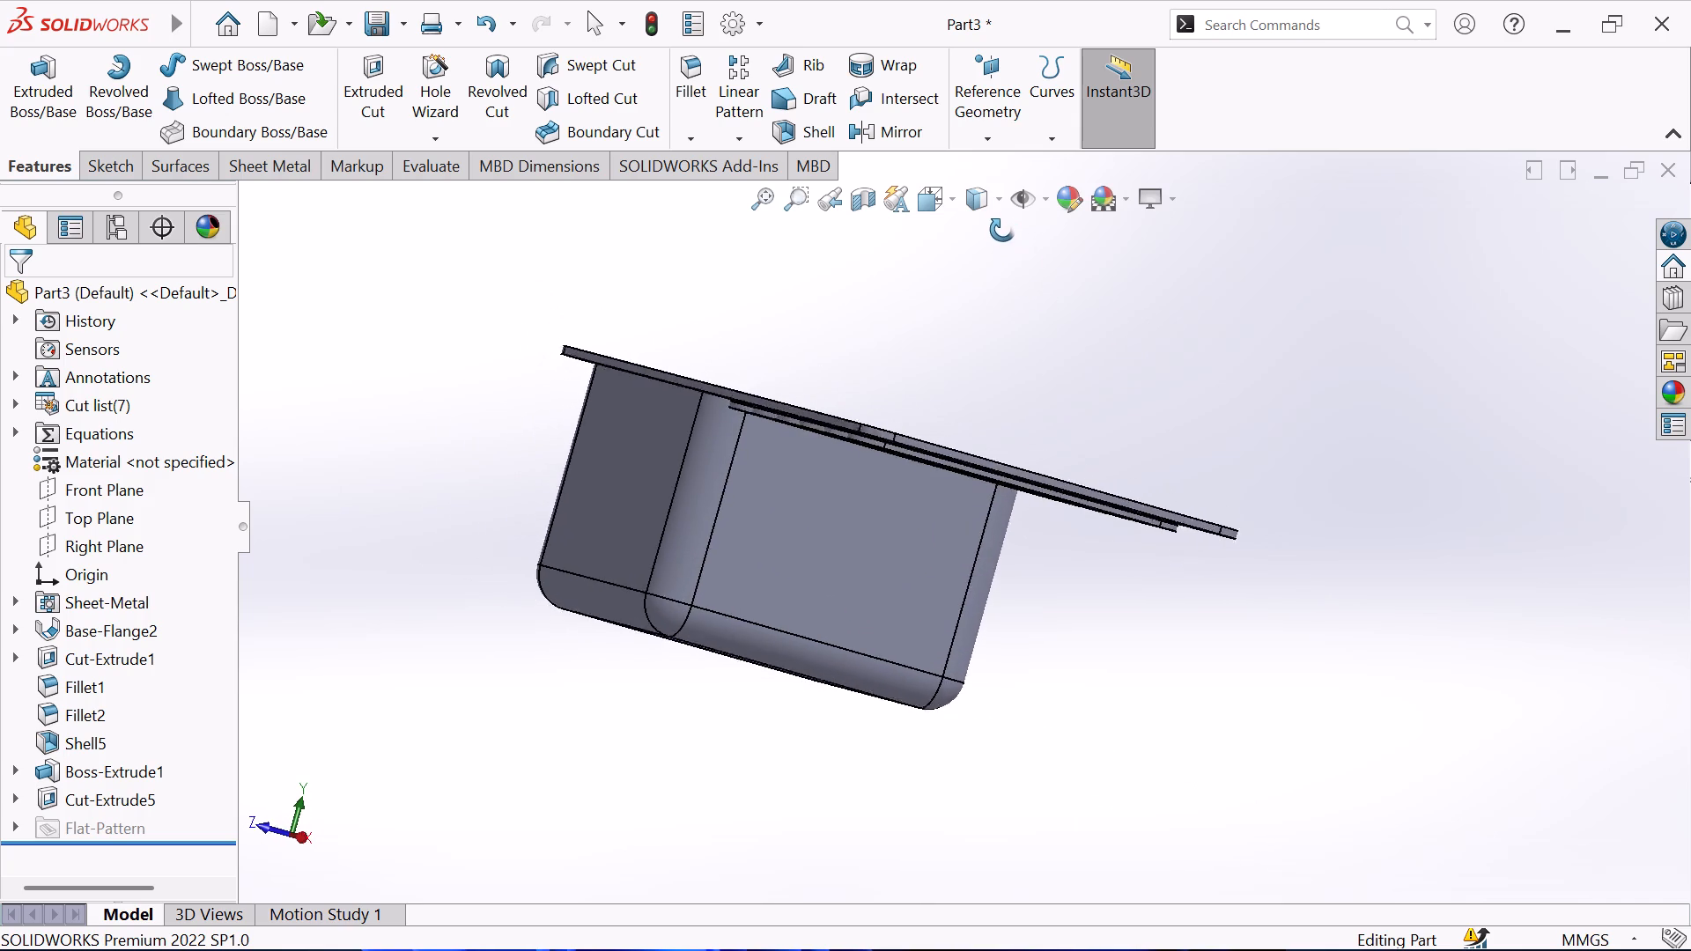
middle_drag(1002, 230, 1001, 227)
scroll(933, 301, down, 1)
middle_drag(929, 313, 908, 336)
scroll(929, 313, down, 1)
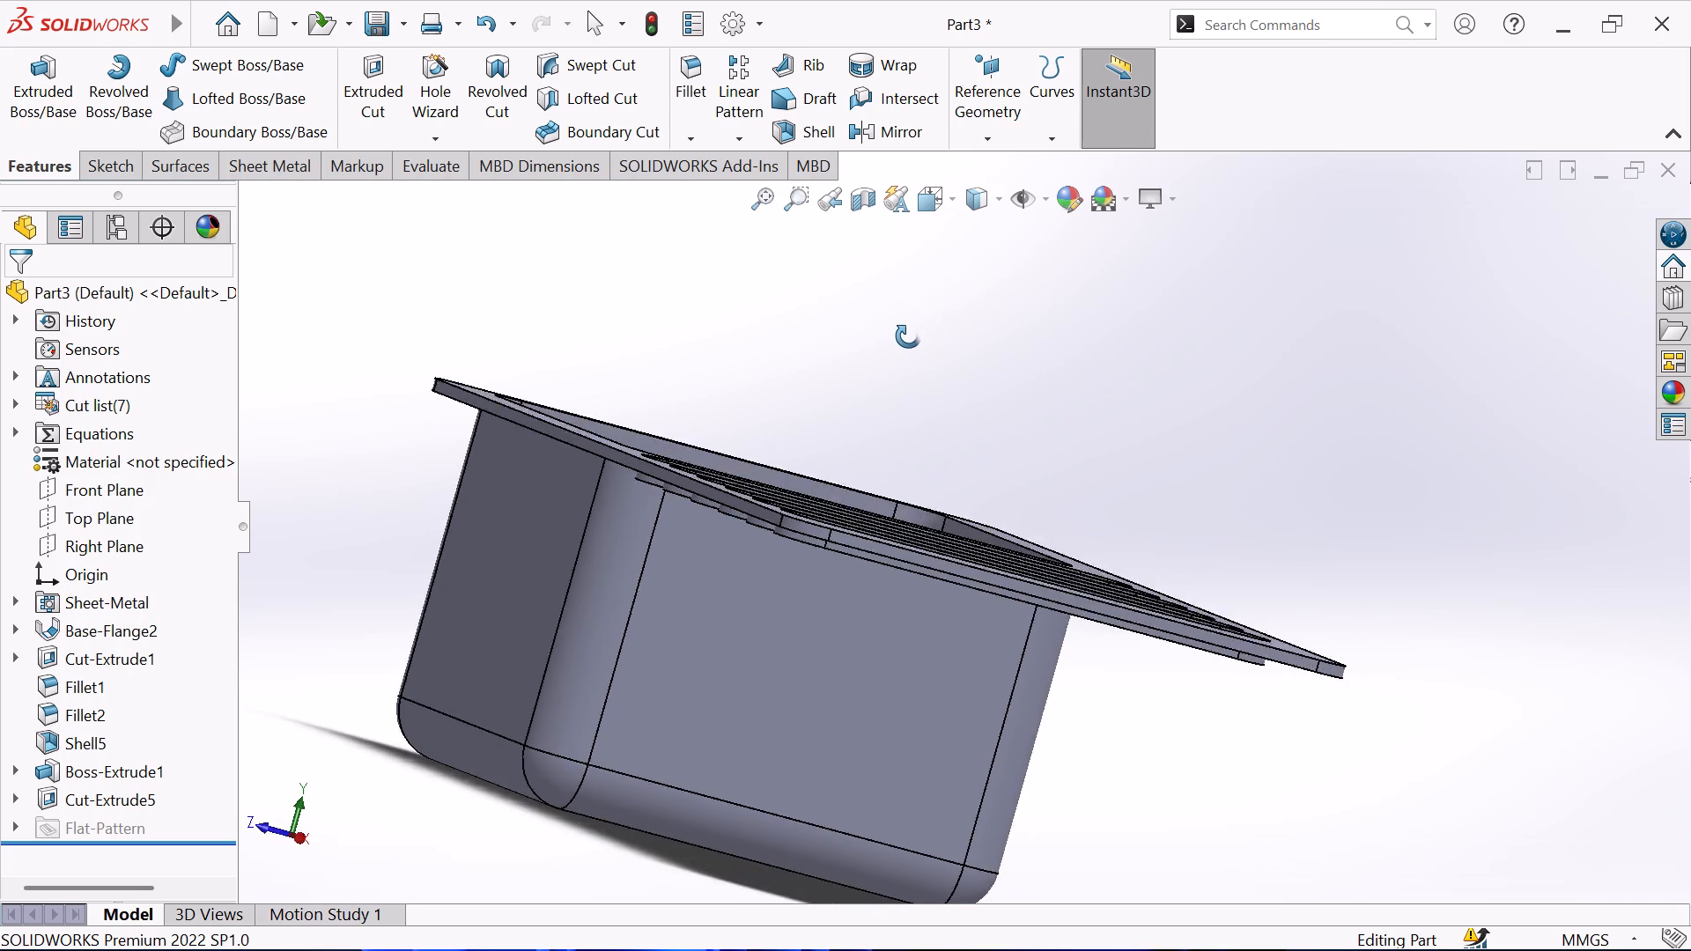
middle_drag(908, 336, 853, 397)
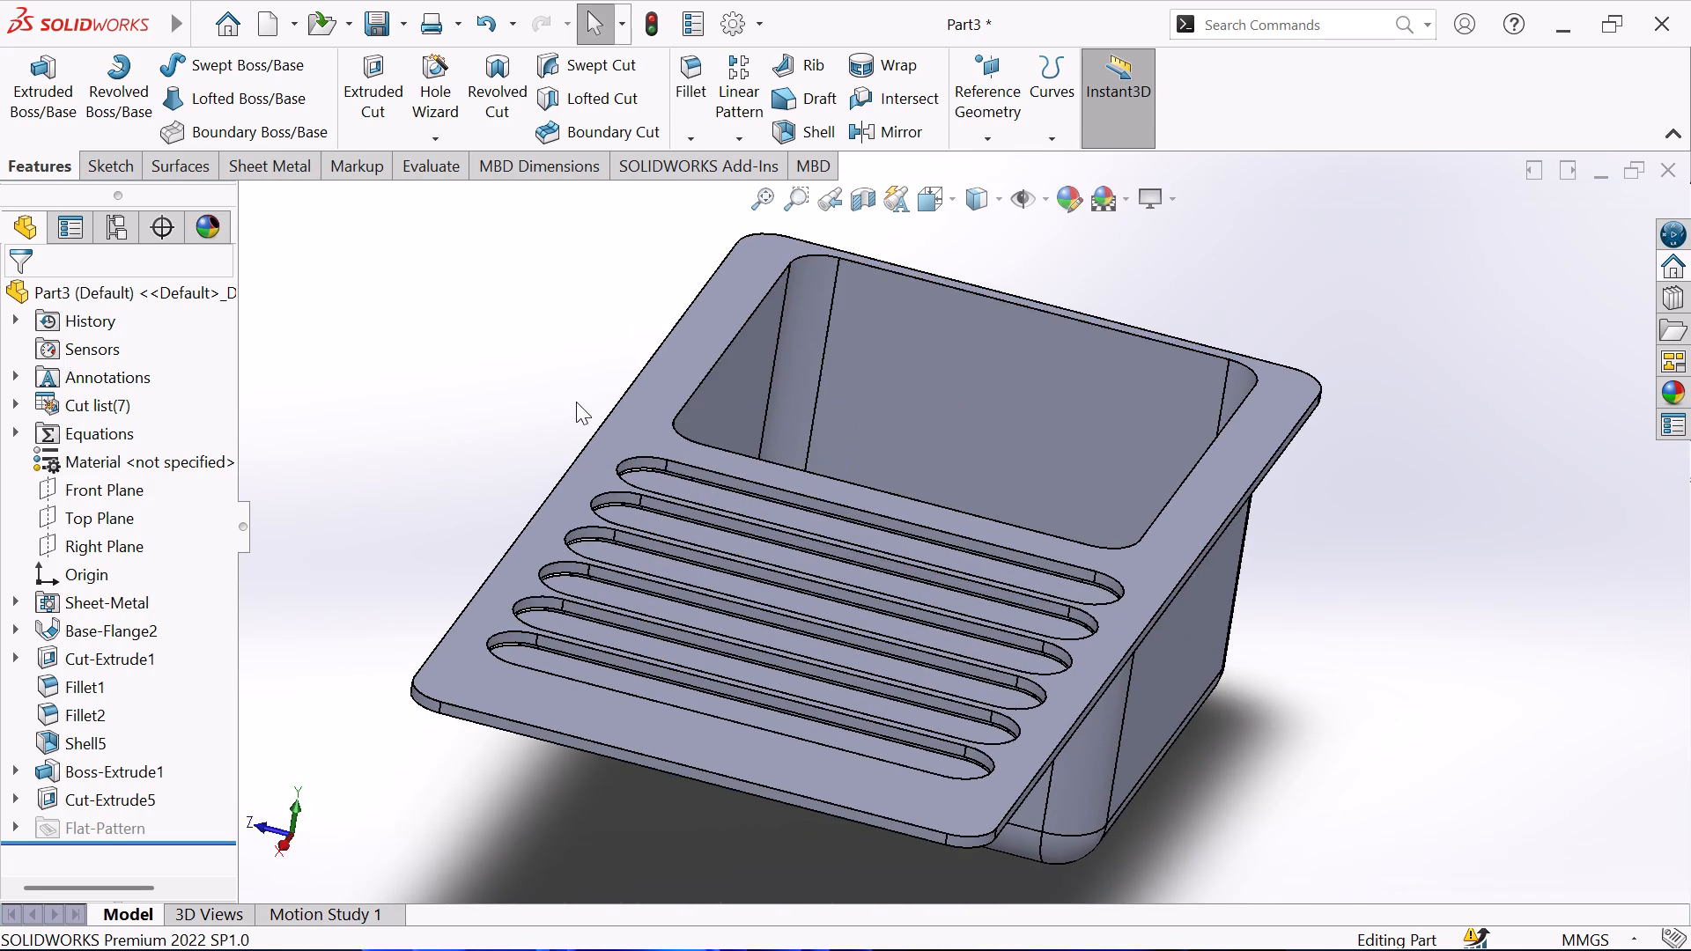
scroll(576, 402, down, 1)
middle_drag(576, 402, 576, 389)
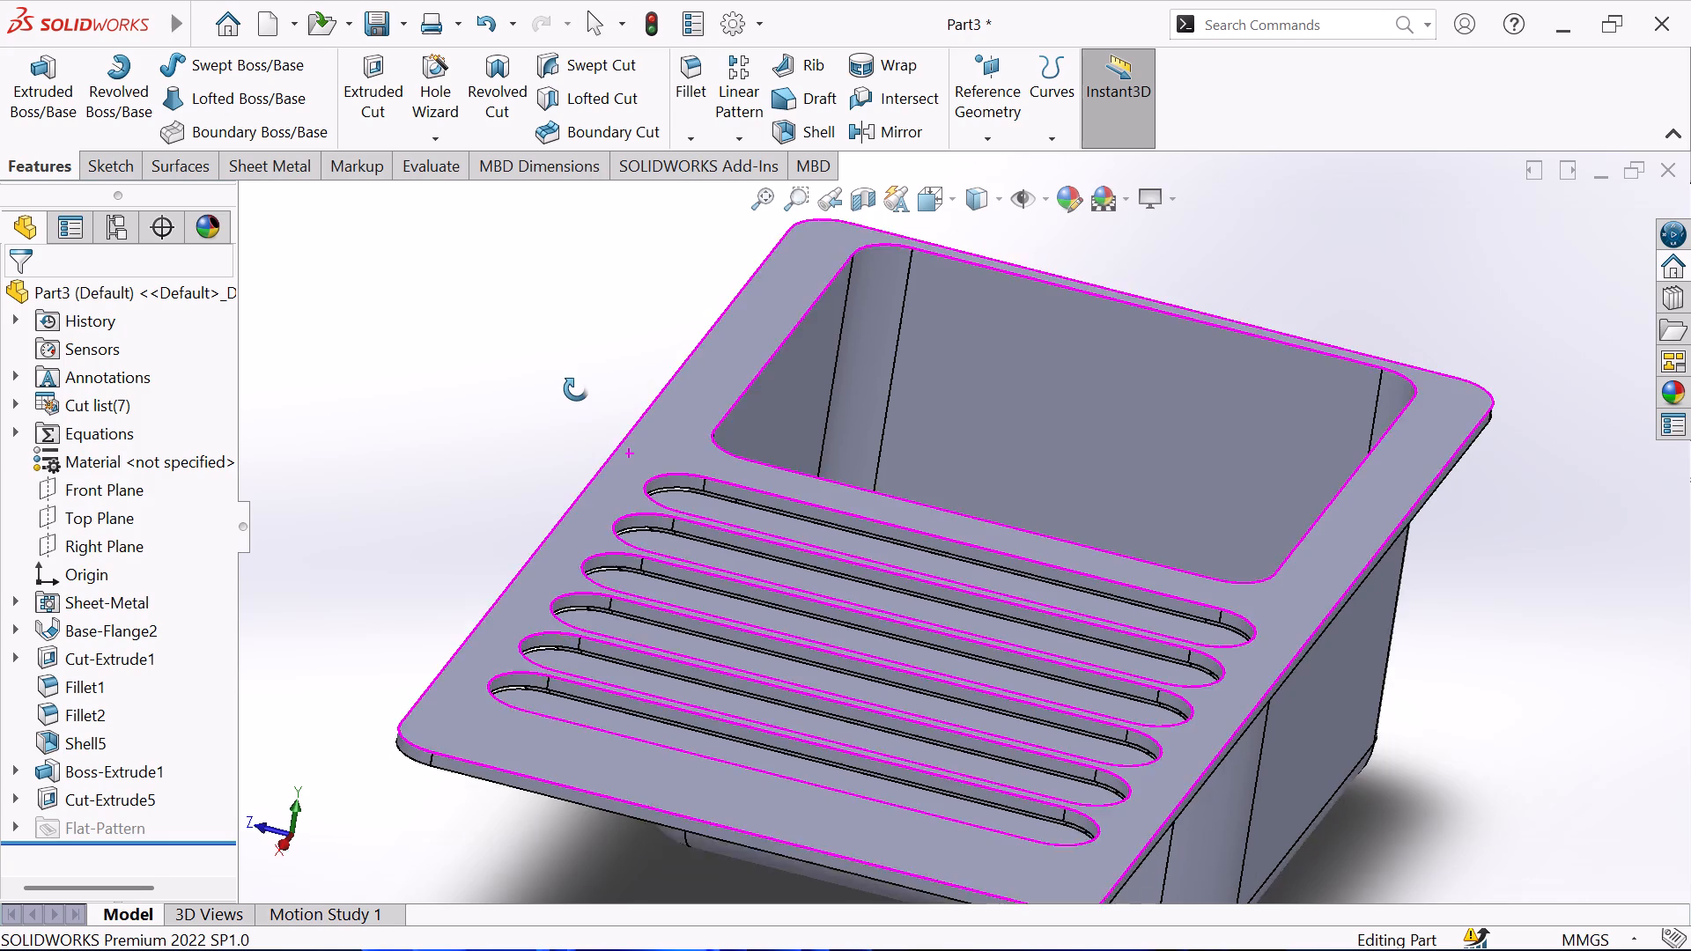
middle_drag(576, 389, 790, 355)
middle_click(790, 355)
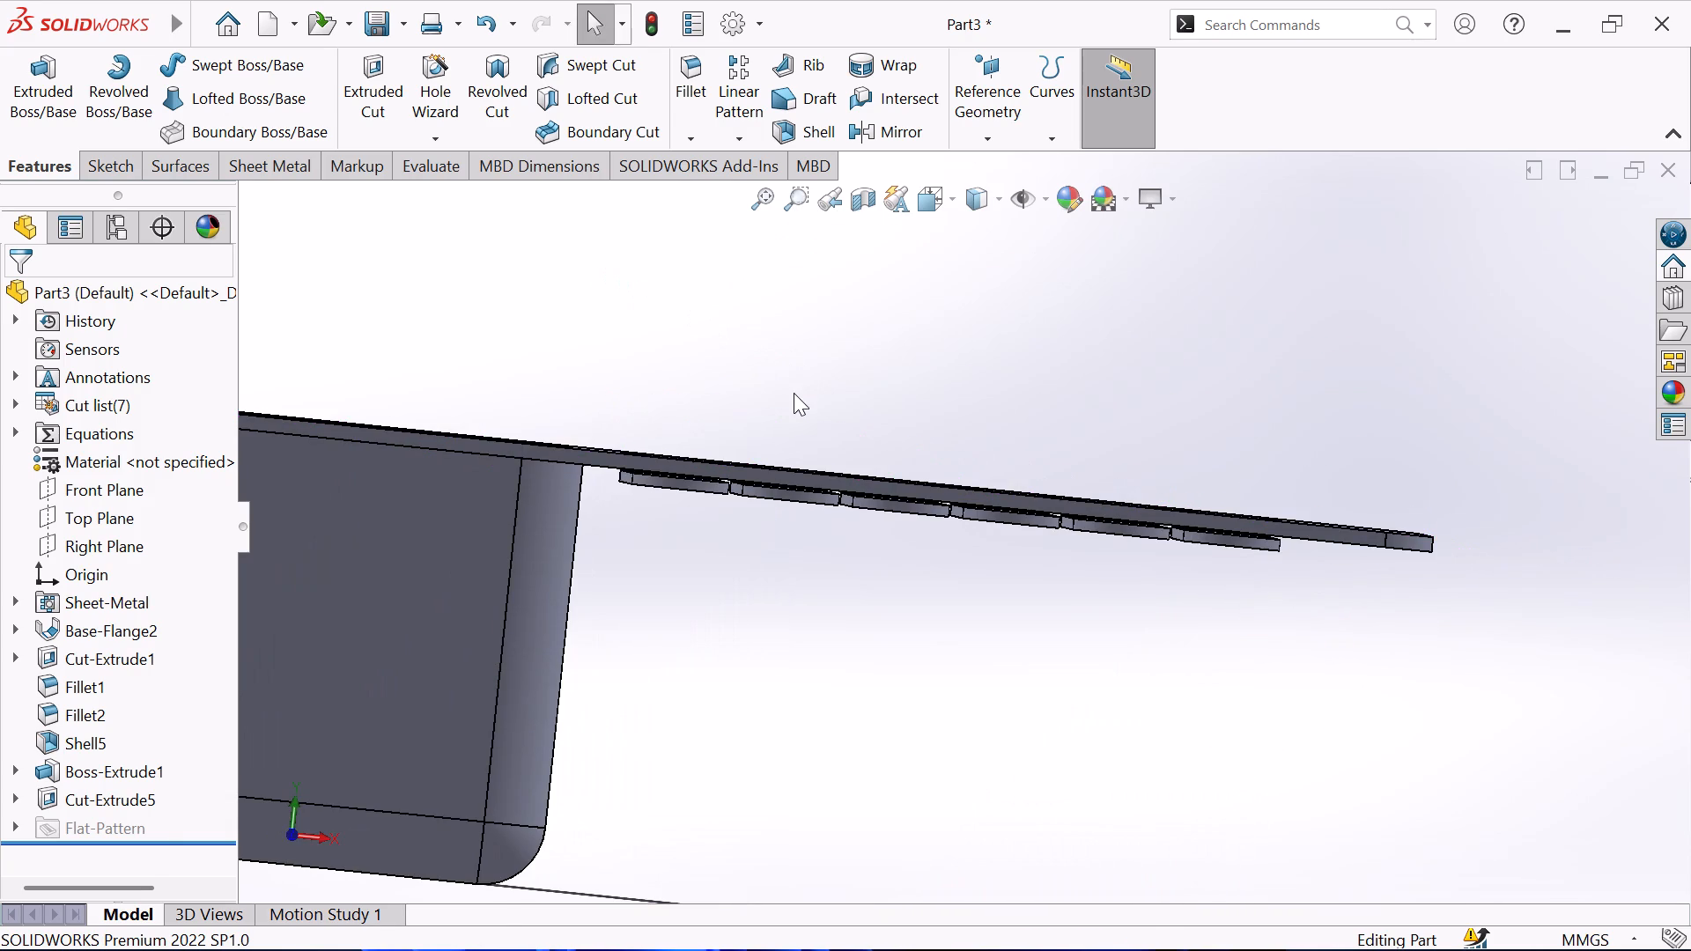
scroll(794, 393, down, 1)
middle_click(776, 419)
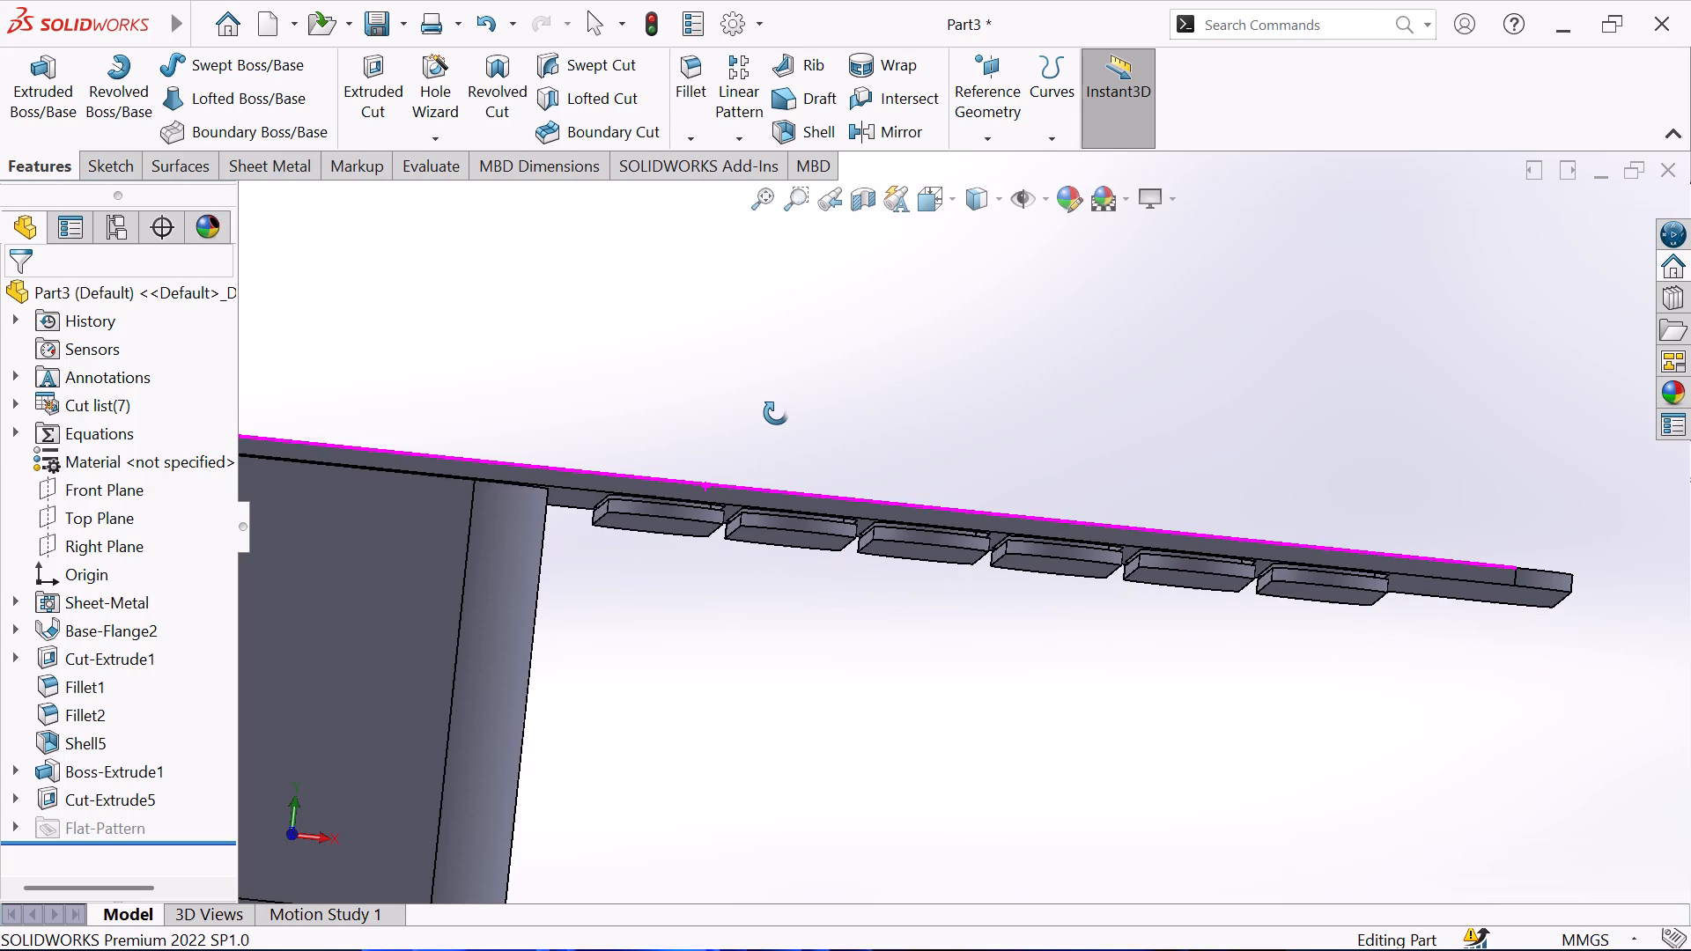
middle_click(776, 413)
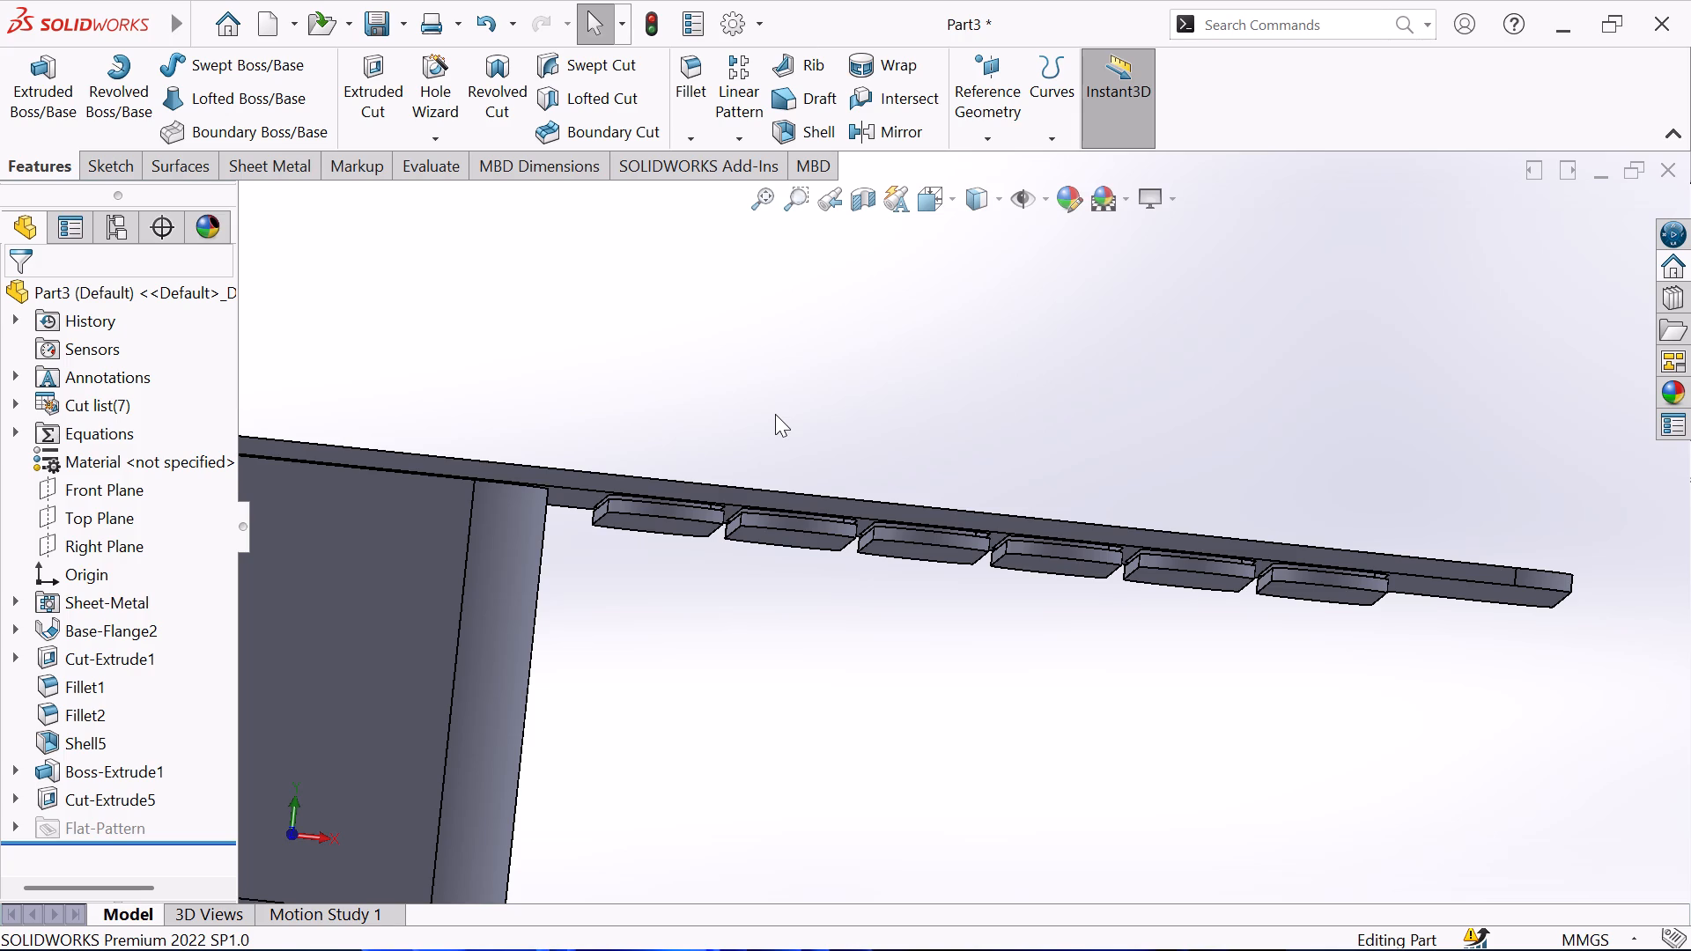
key(ctrl+z)
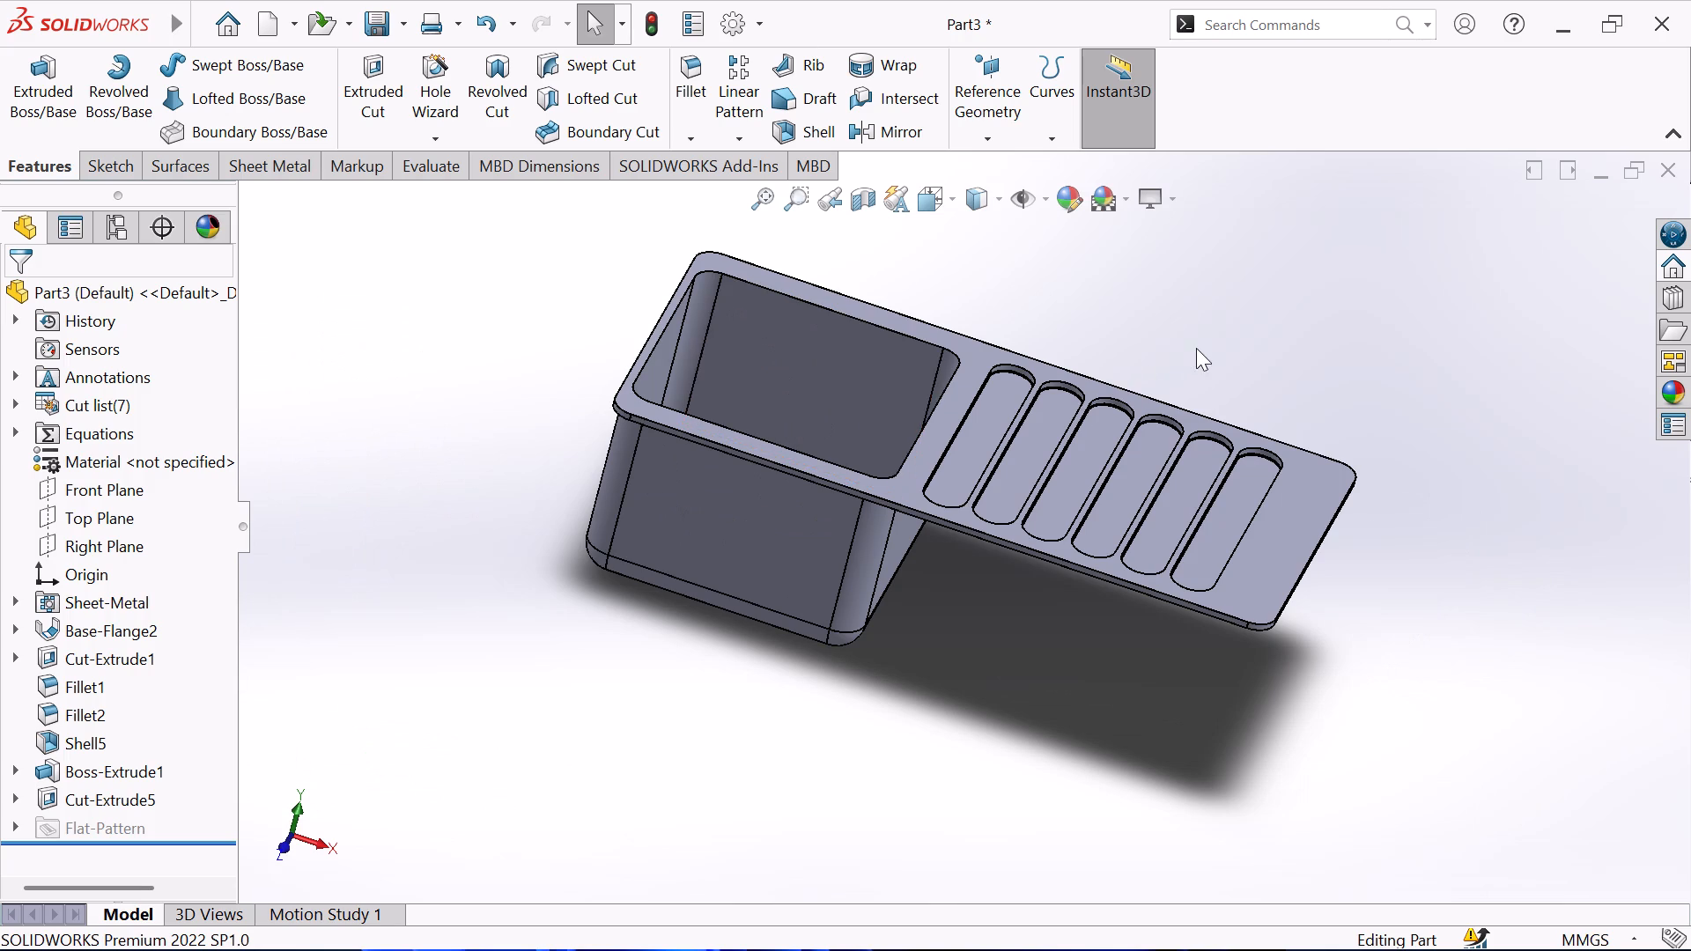
Change the depth of the six-slot extruded cut to 1.8 mm.
middle_drag(1228, 322, 1281, 255)
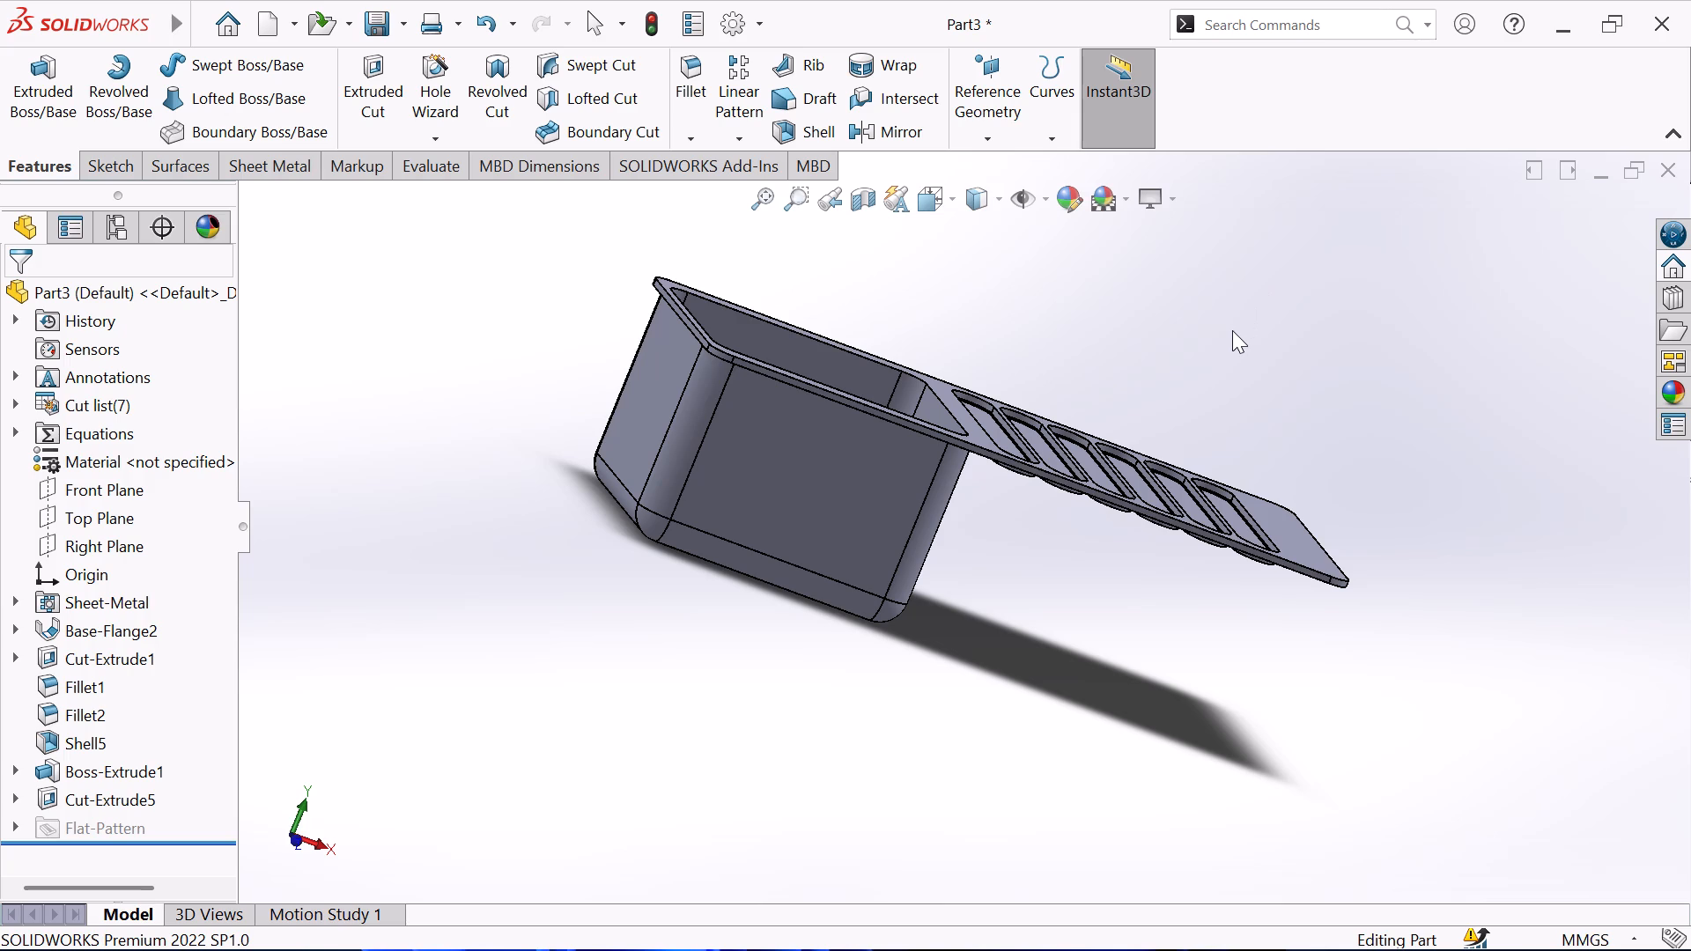
scroll(1205, 349, down, 2)
scroll(1144, 428, down, 1)
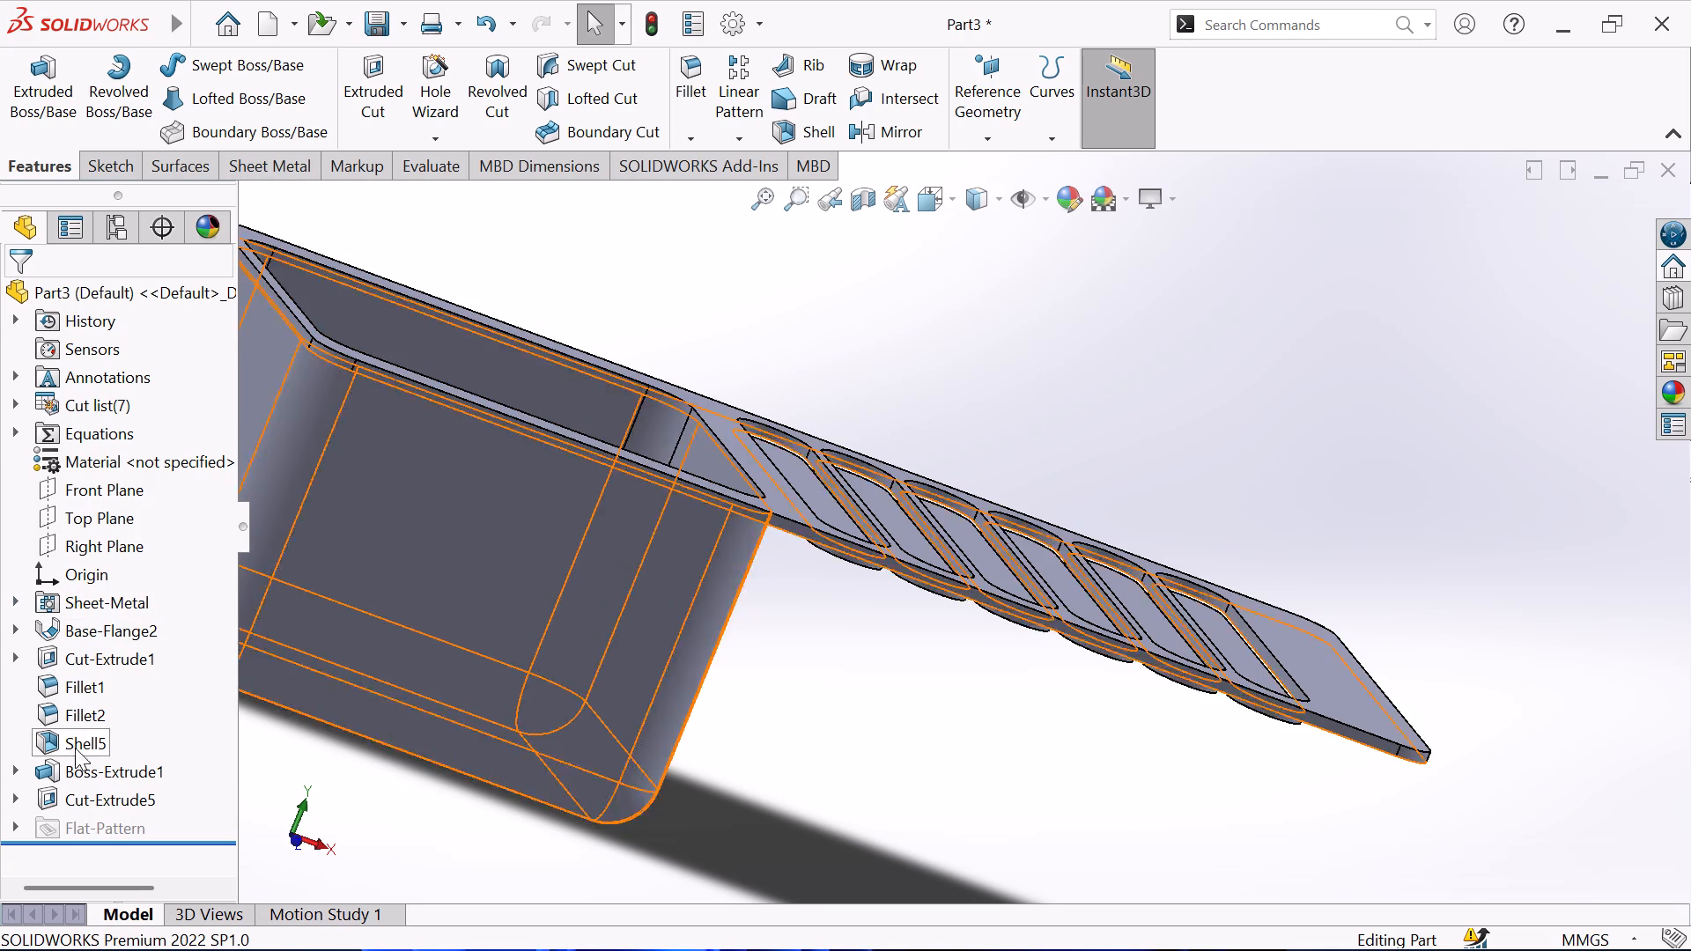
click(53, 800)
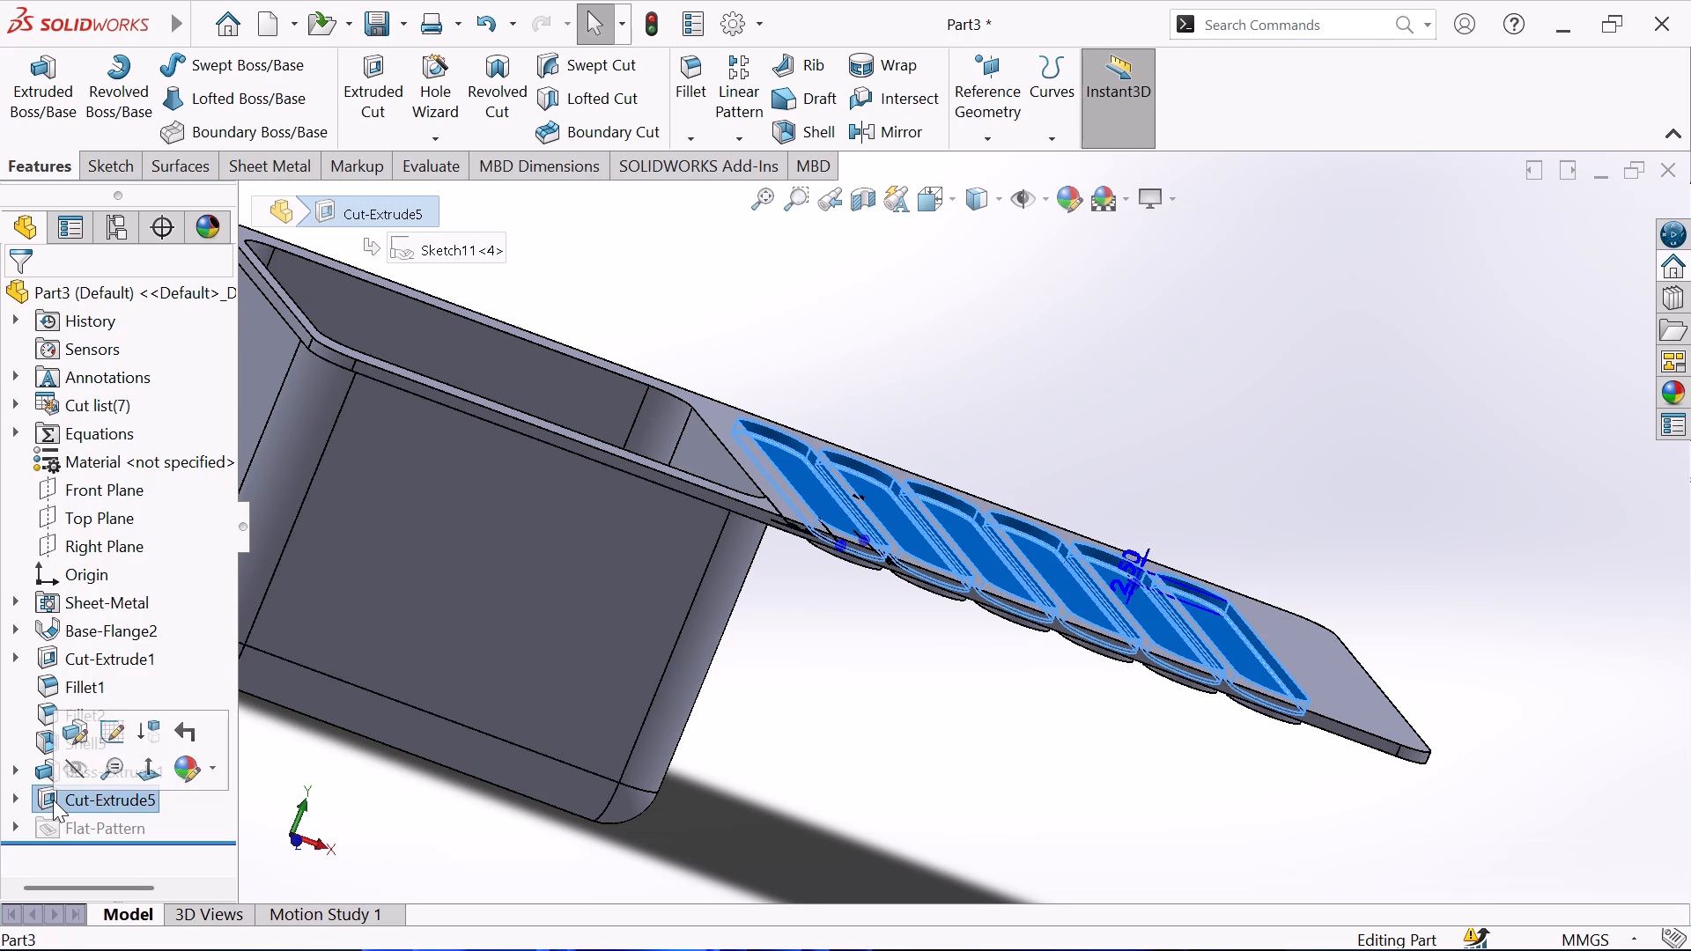
click(76, 735)
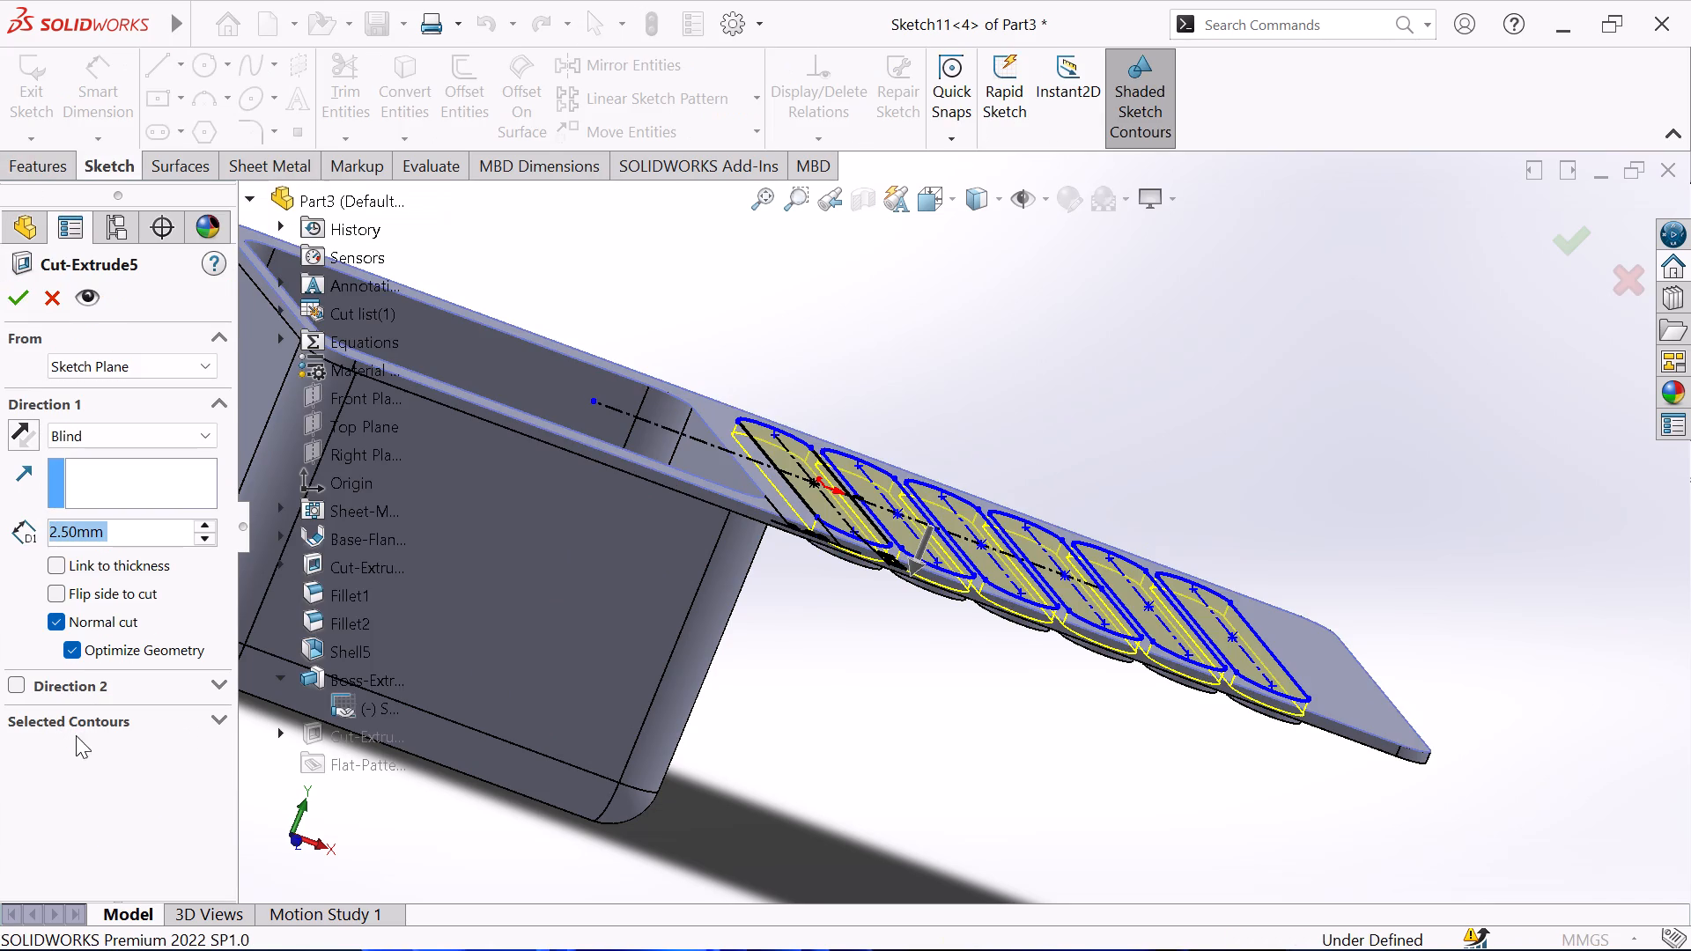
double_click(144, 519)
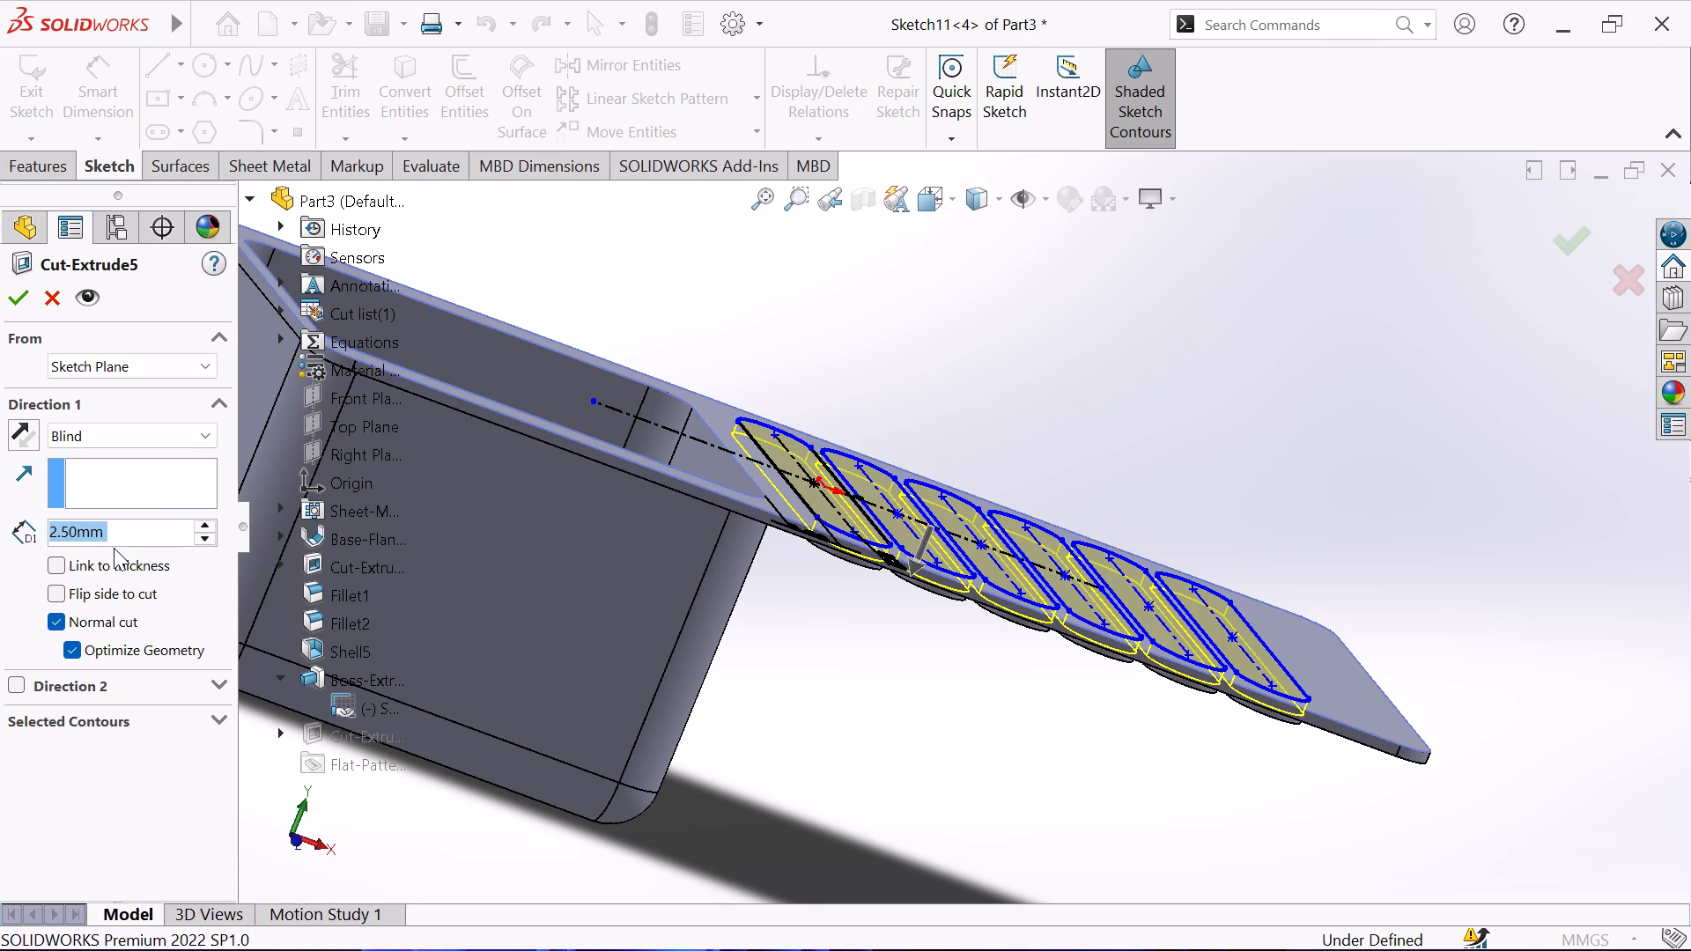
text(1.)
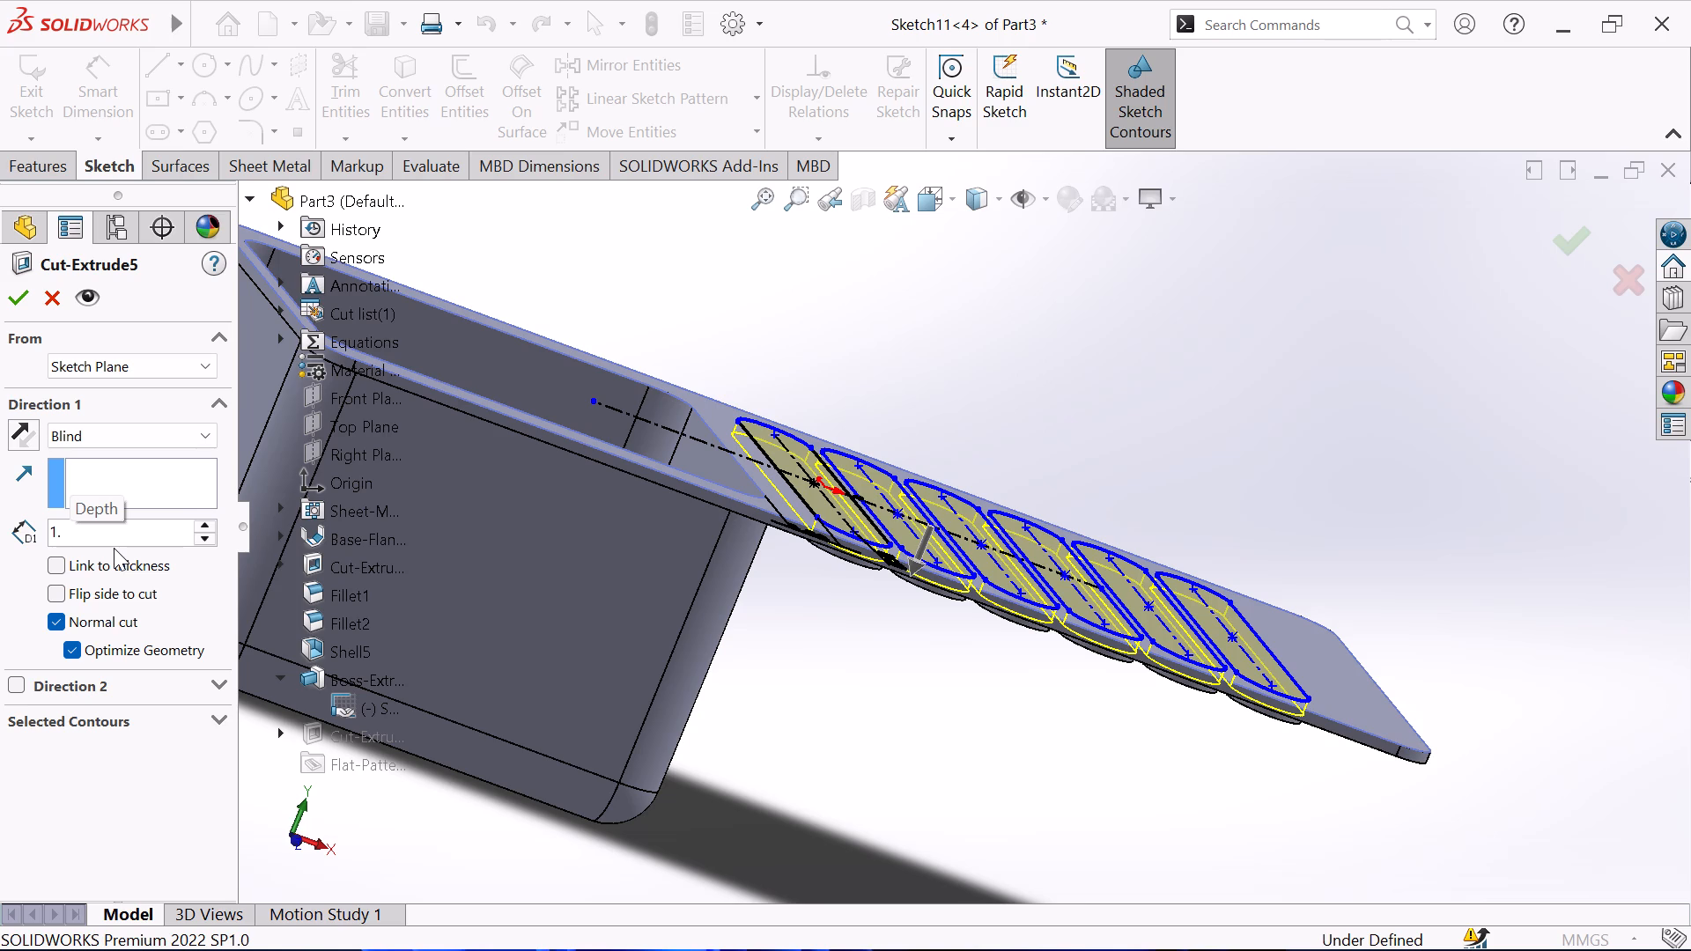
key(8)
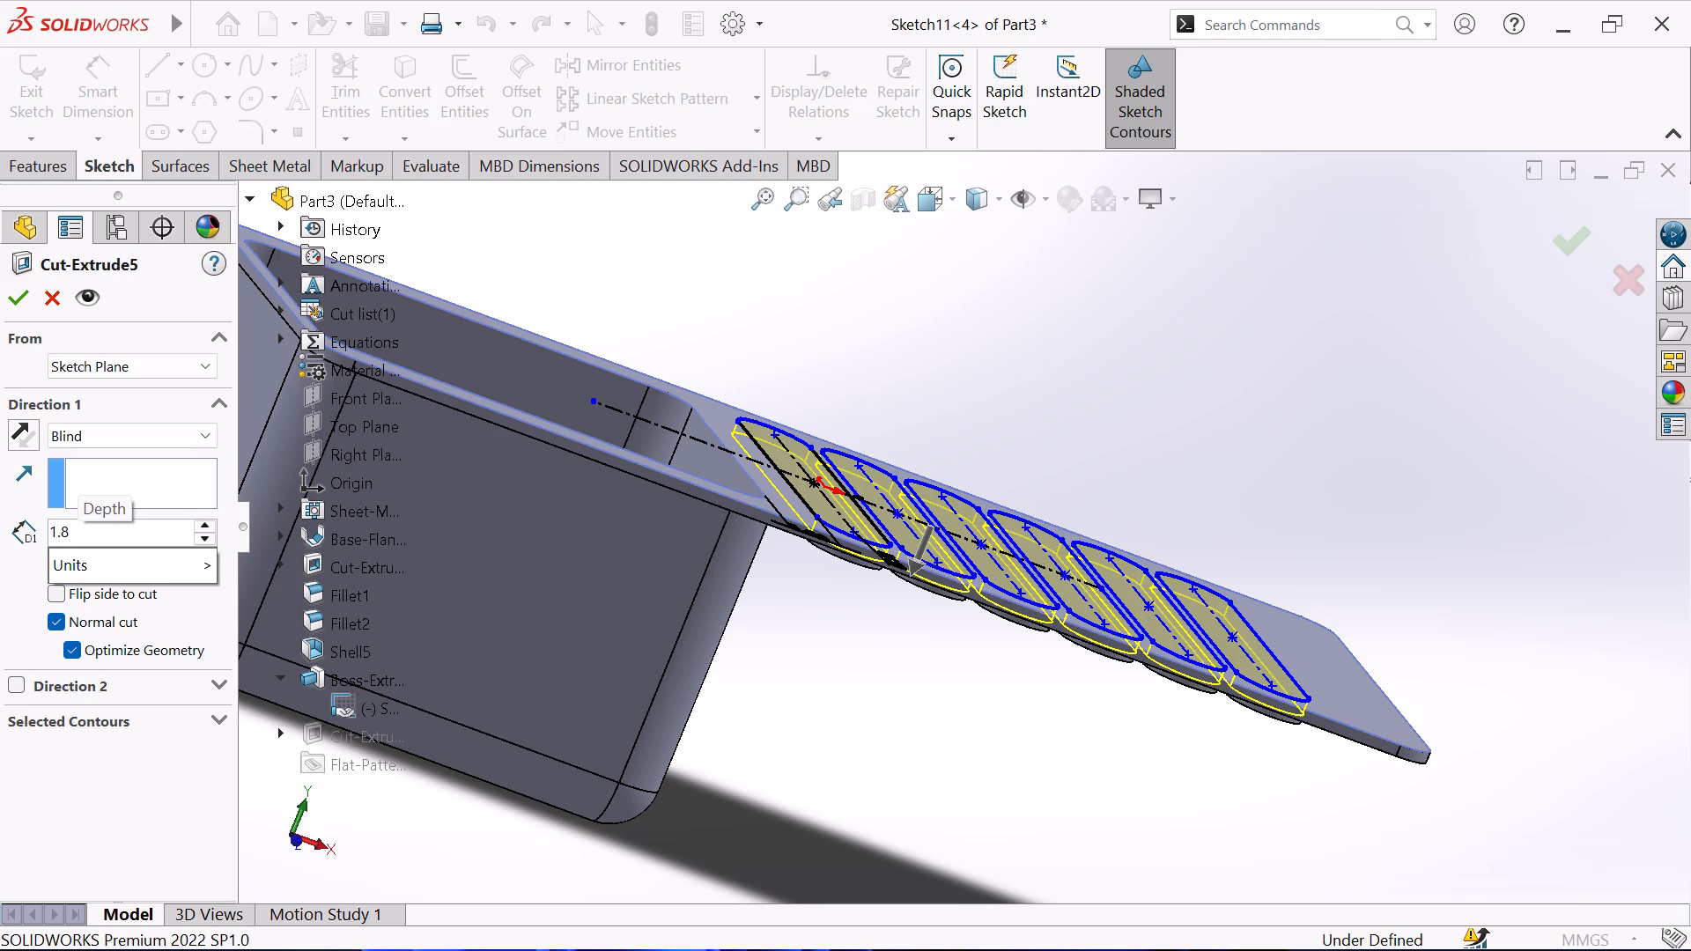
key(Return)
key(Return)
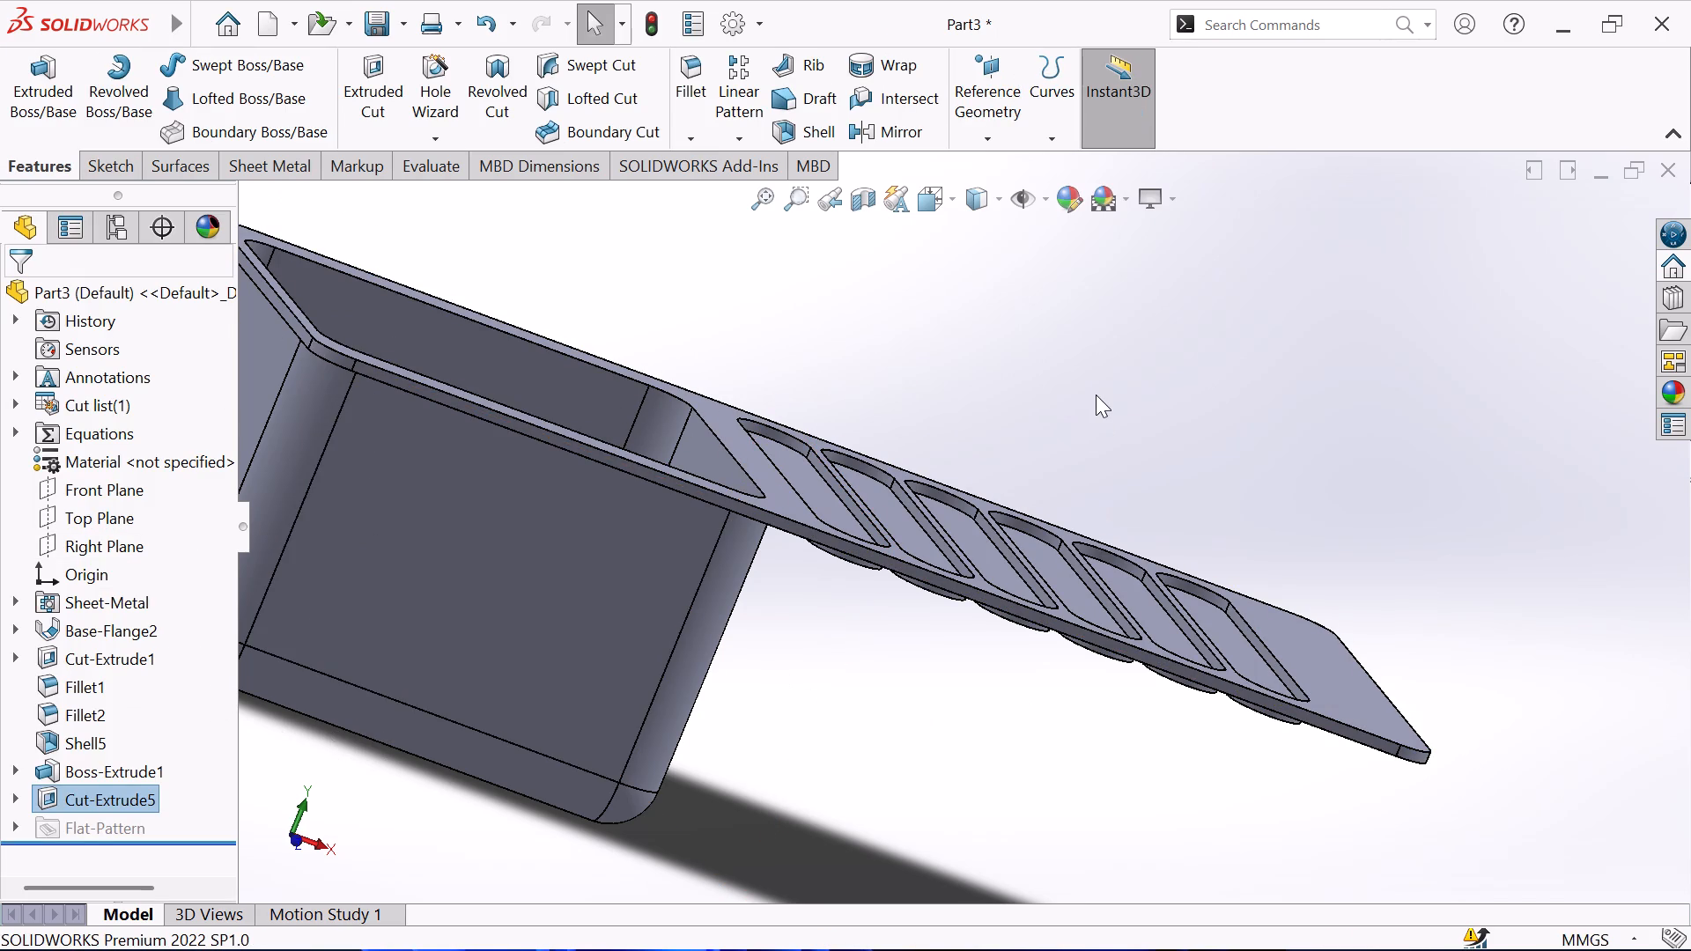
key(Escape)
Fillet the floor edges of the slot farthest from the pocket with a 3.5 mm radius.
scroll(1083, 410, up, 1)
middle_drag(1082, 411, 1020, 367)
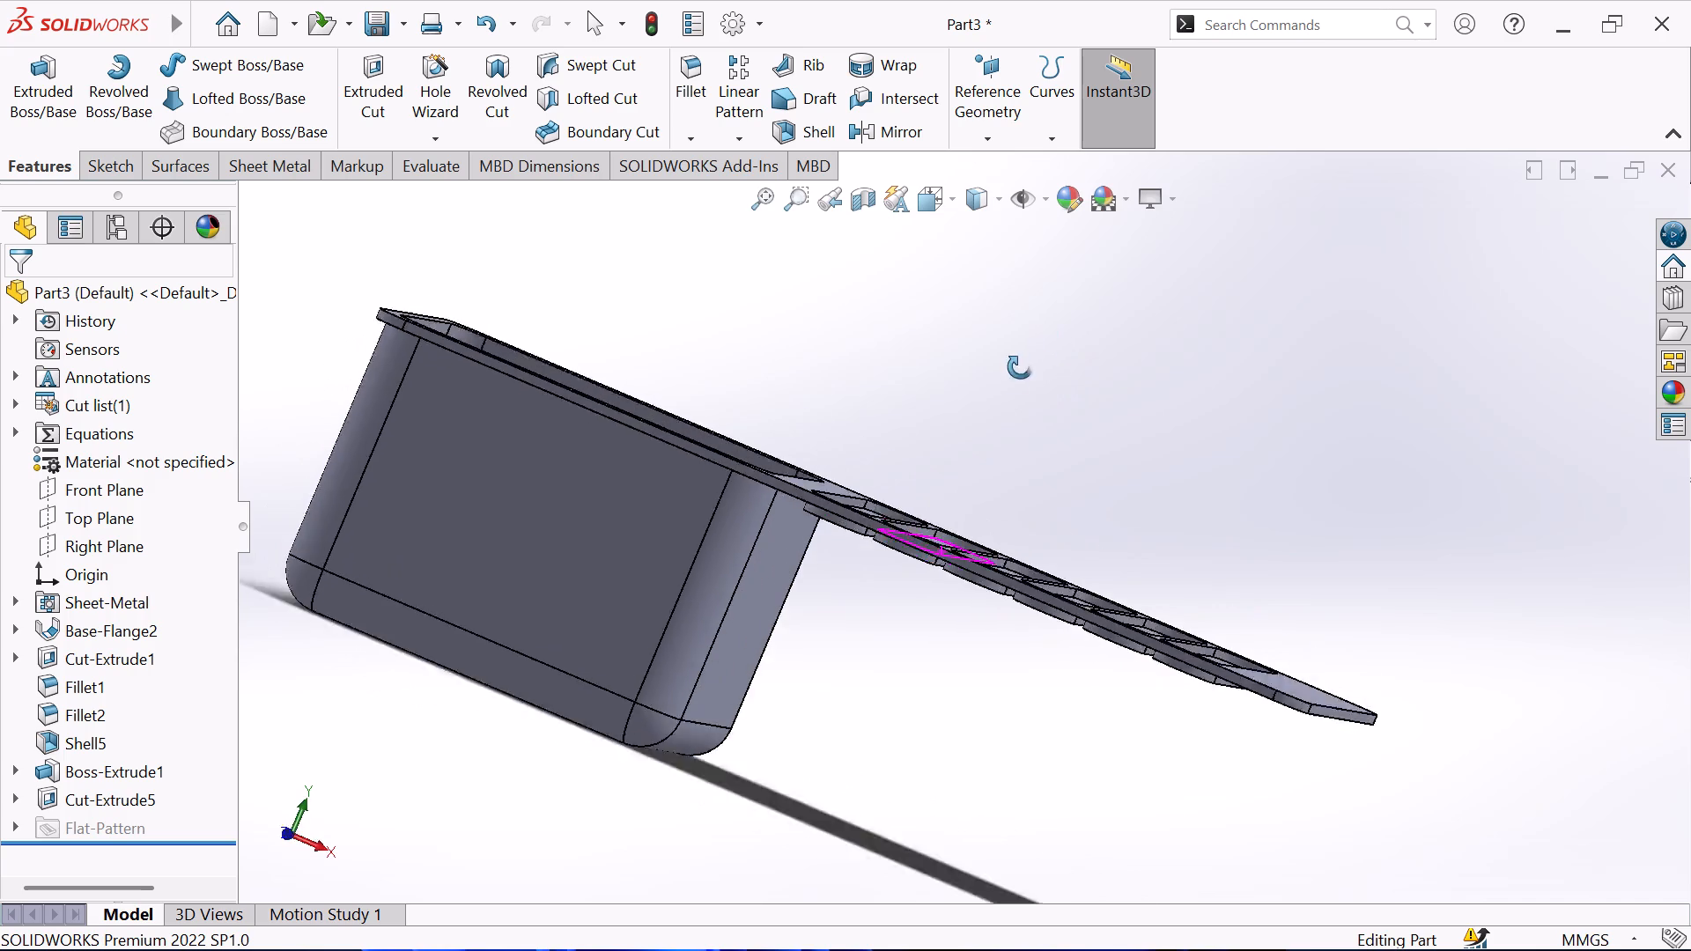
middle_drag(1020, 367, 1050, 497)
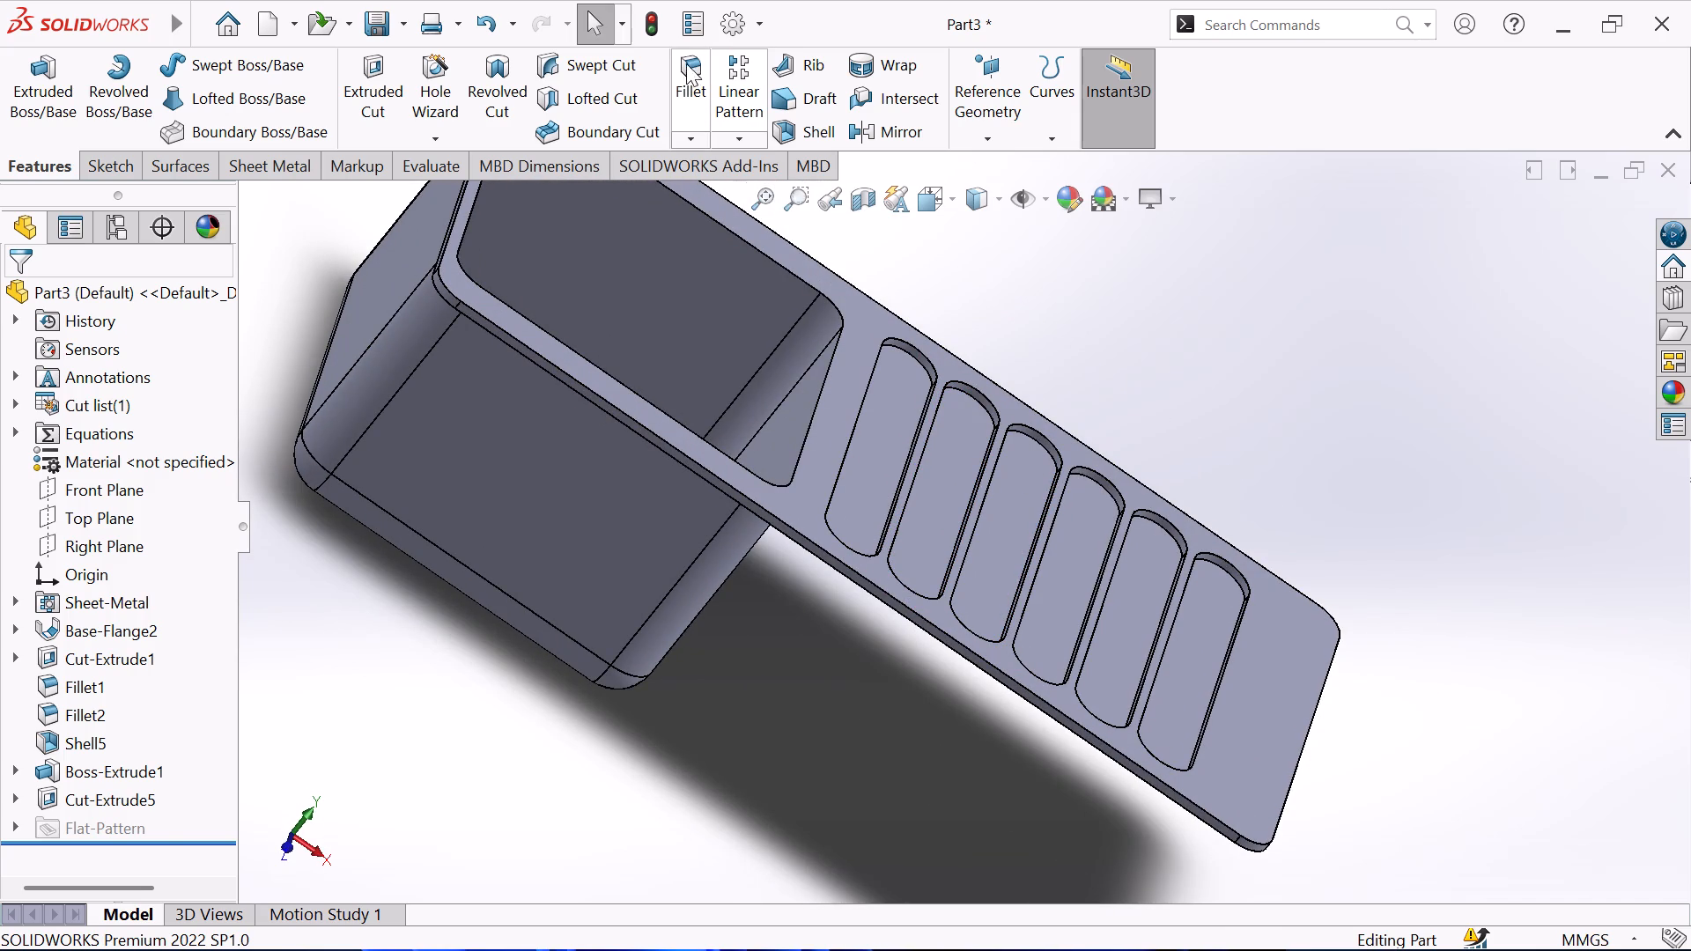
click(683, 63)
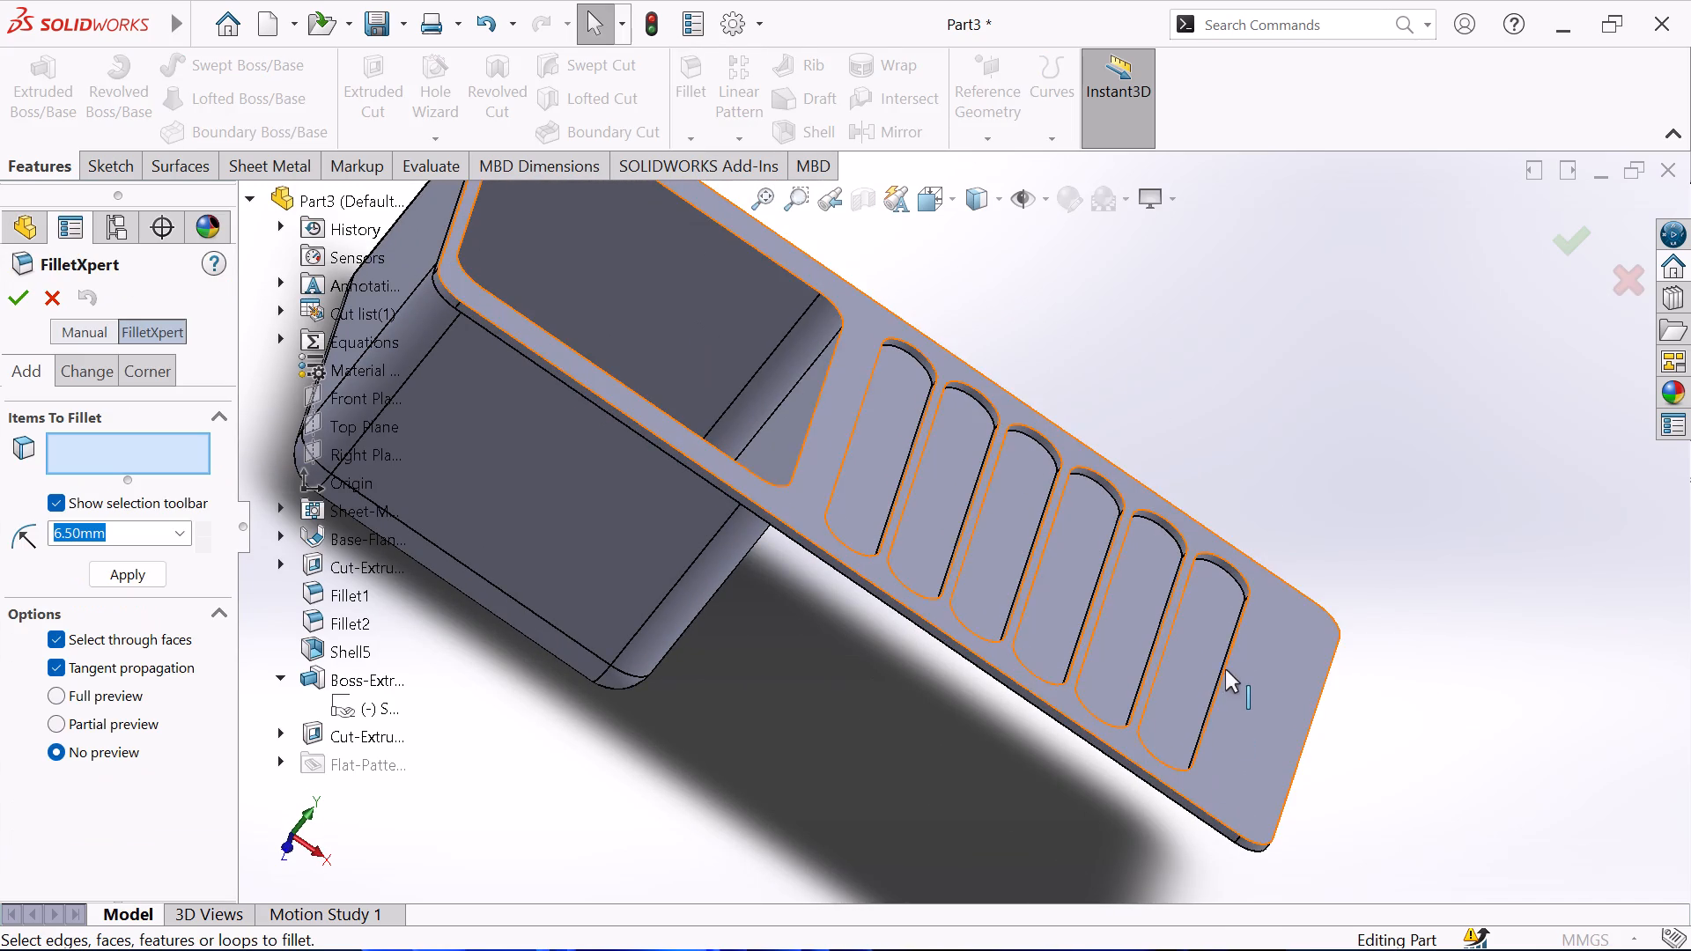
click(1233, 580)
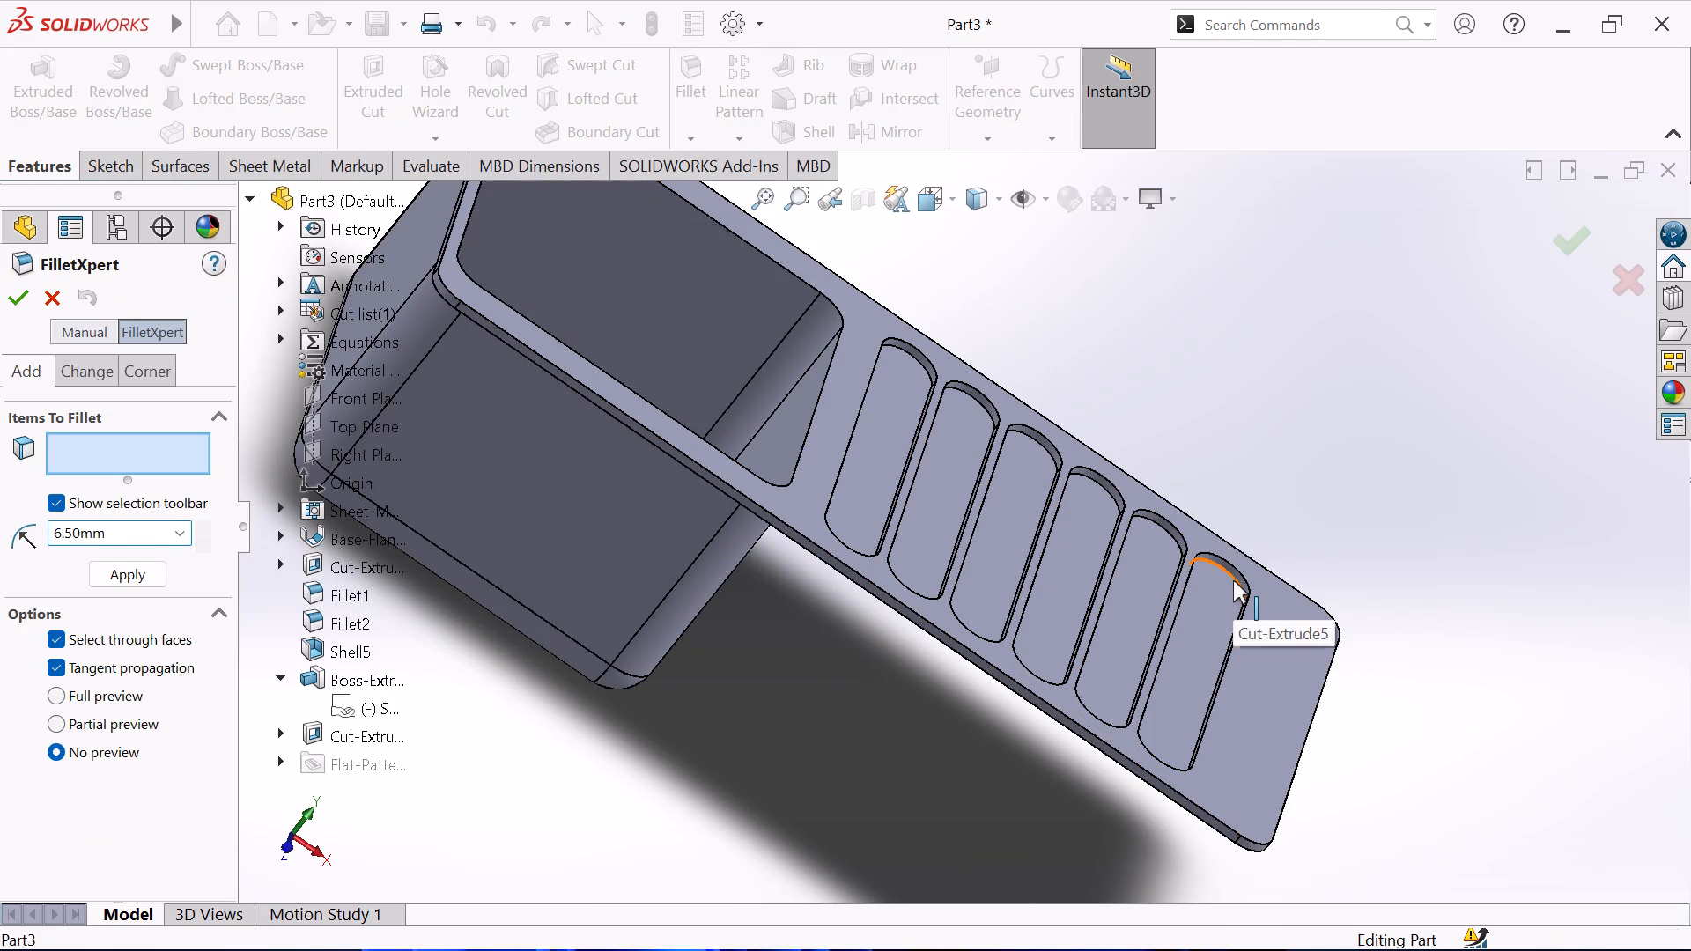
middle_drag(1239, 457, 1191, 369)
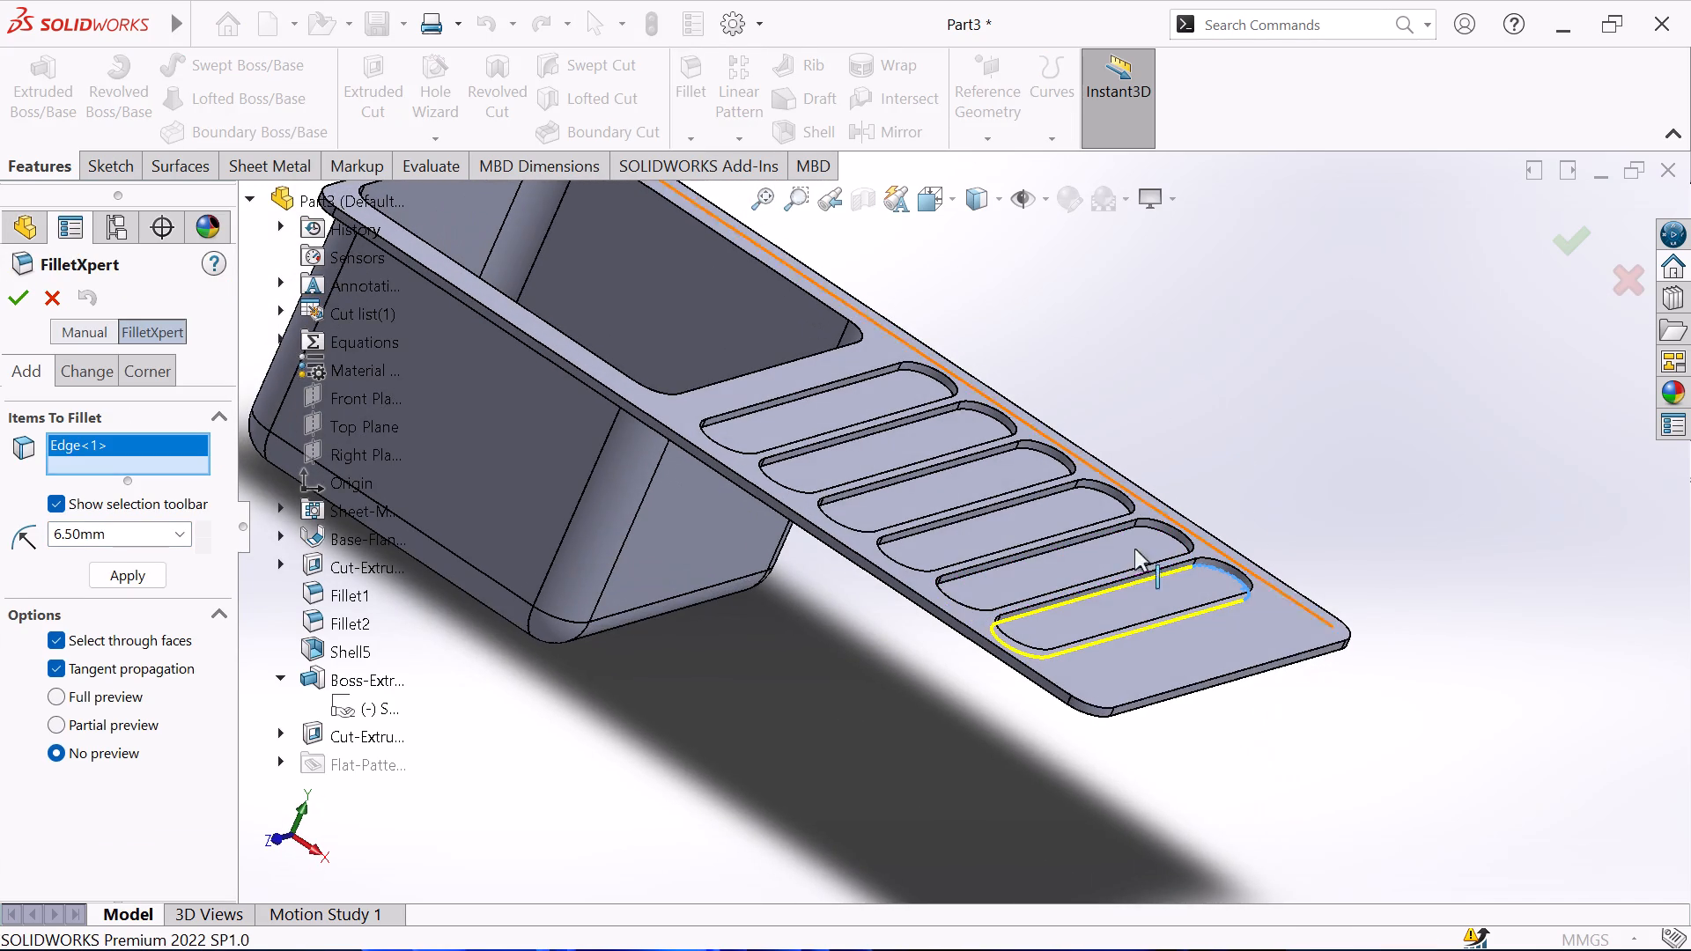
click(1141, 582)
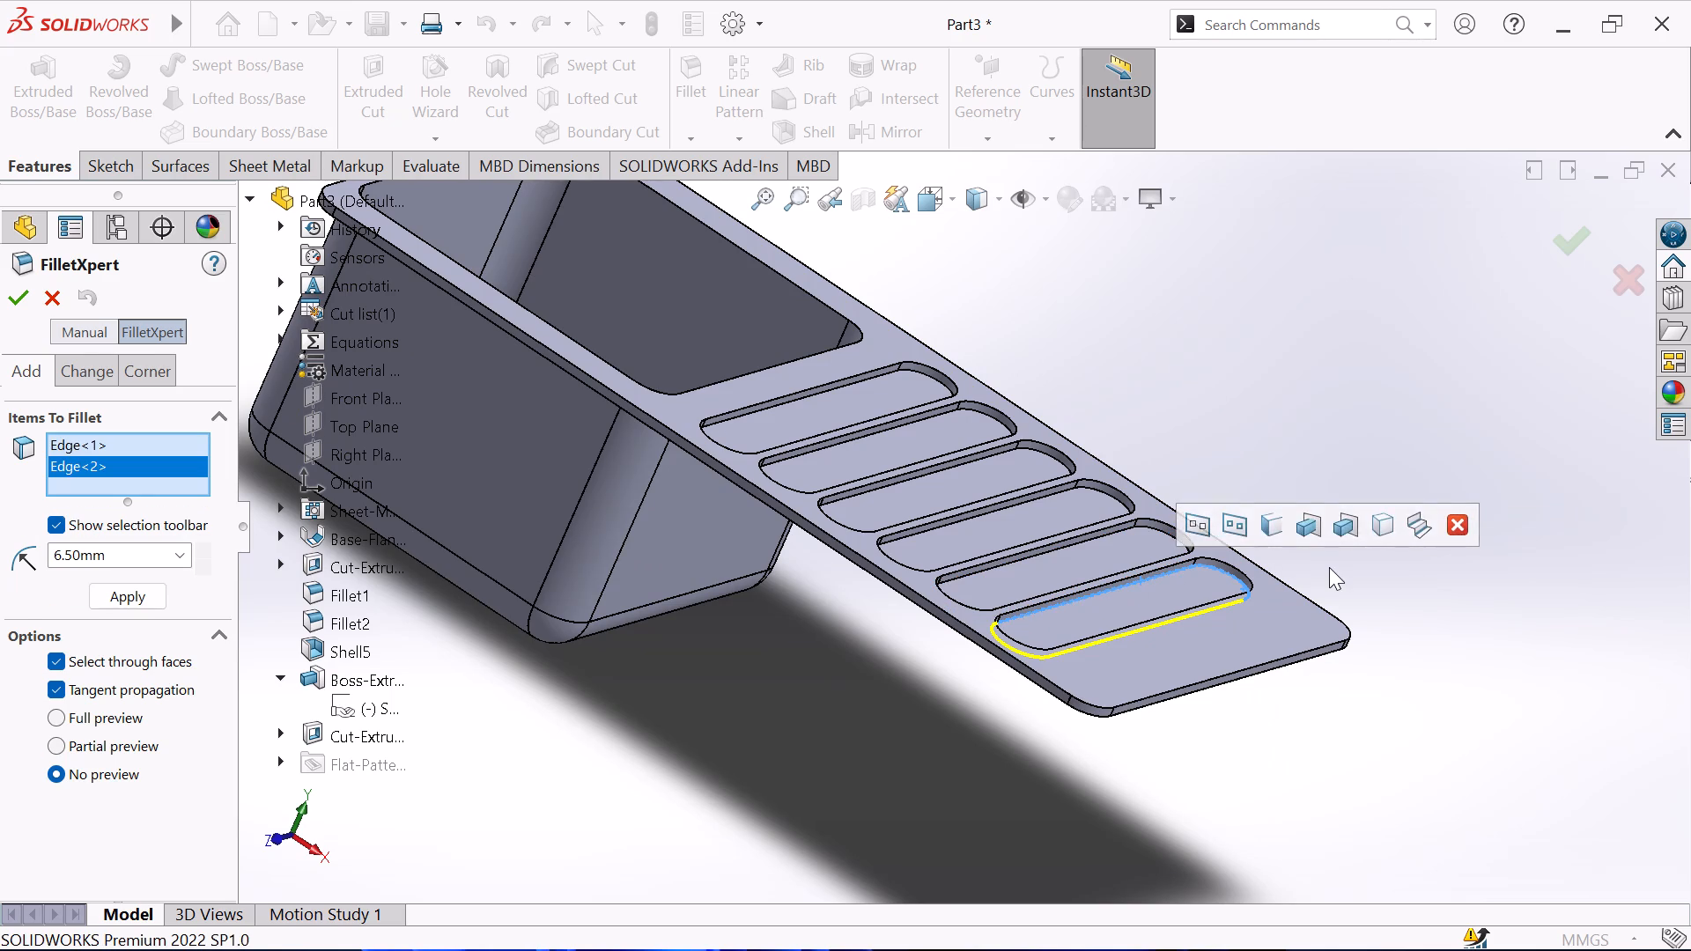
middle_drag(1329, 567, 1137, 682)
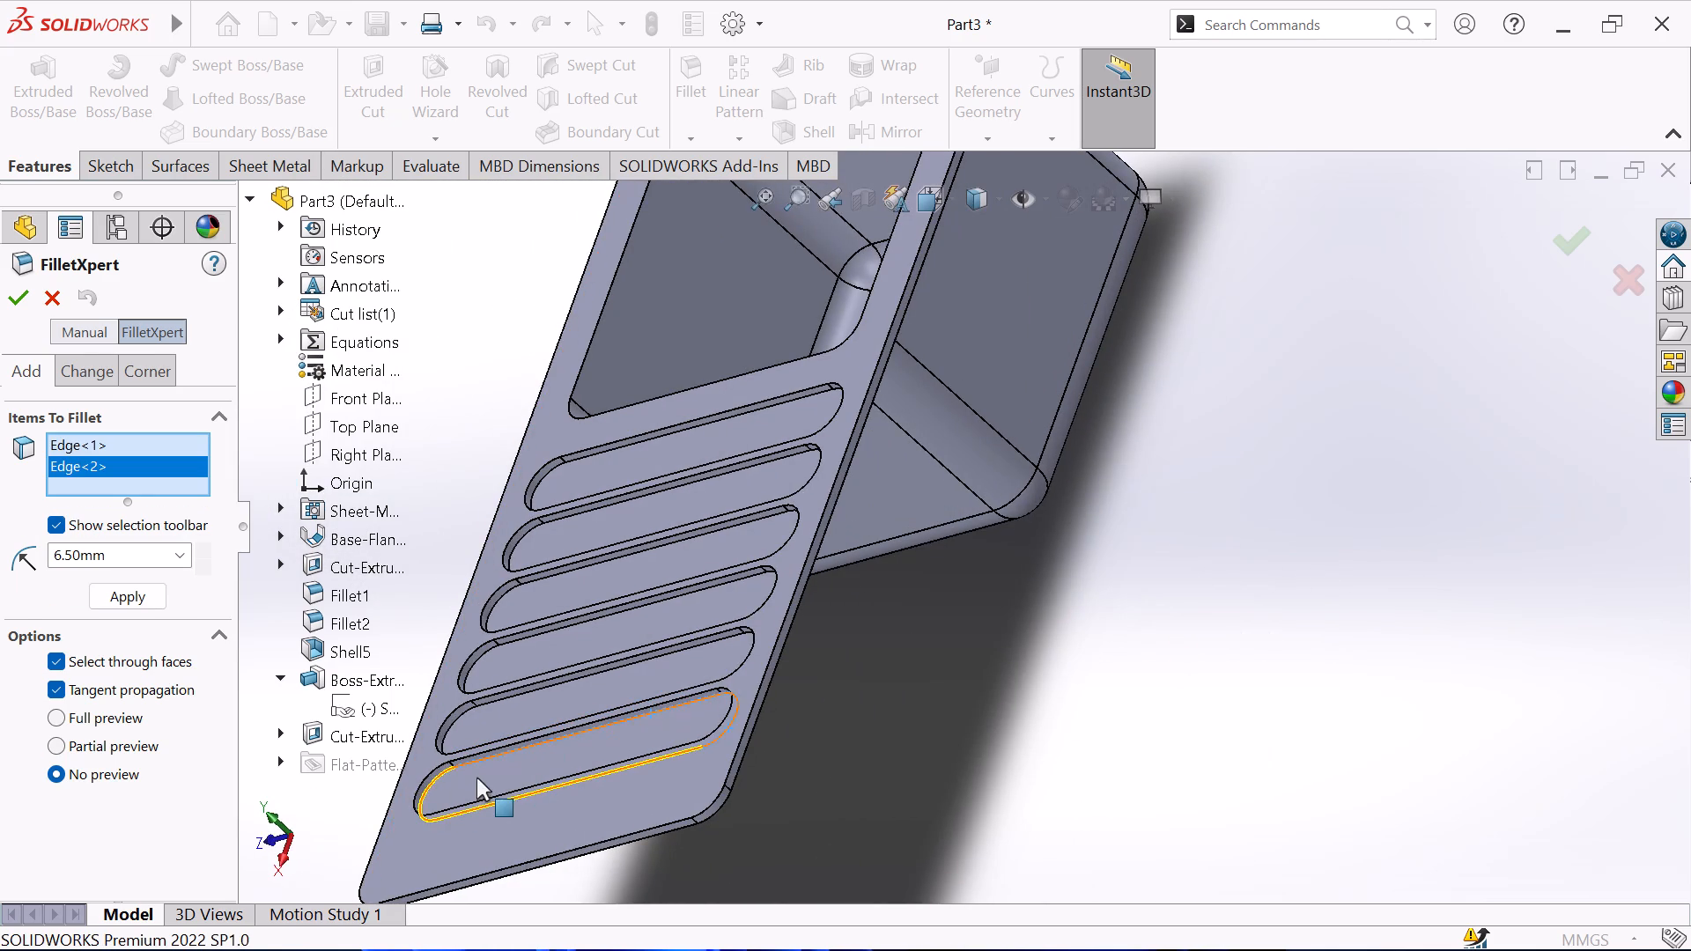
click(441, 771)
scroll(644, 761, up, 2)
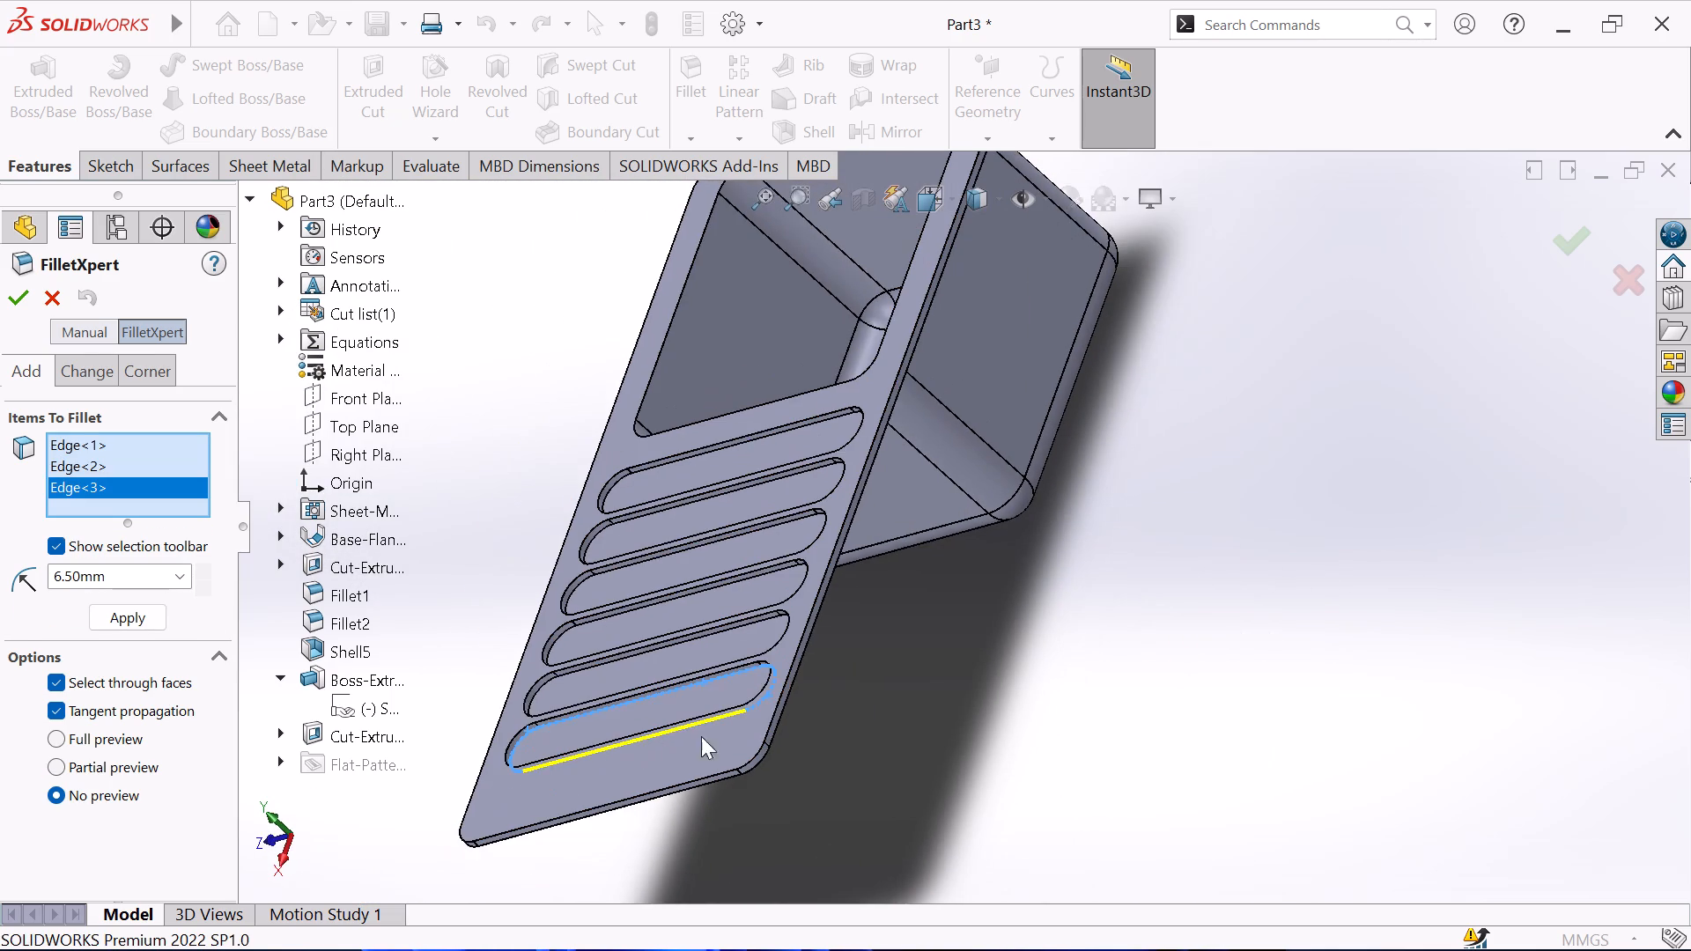
scroll(949, 742, up, 1)
middle_drag(952, 742, 1200, 883)
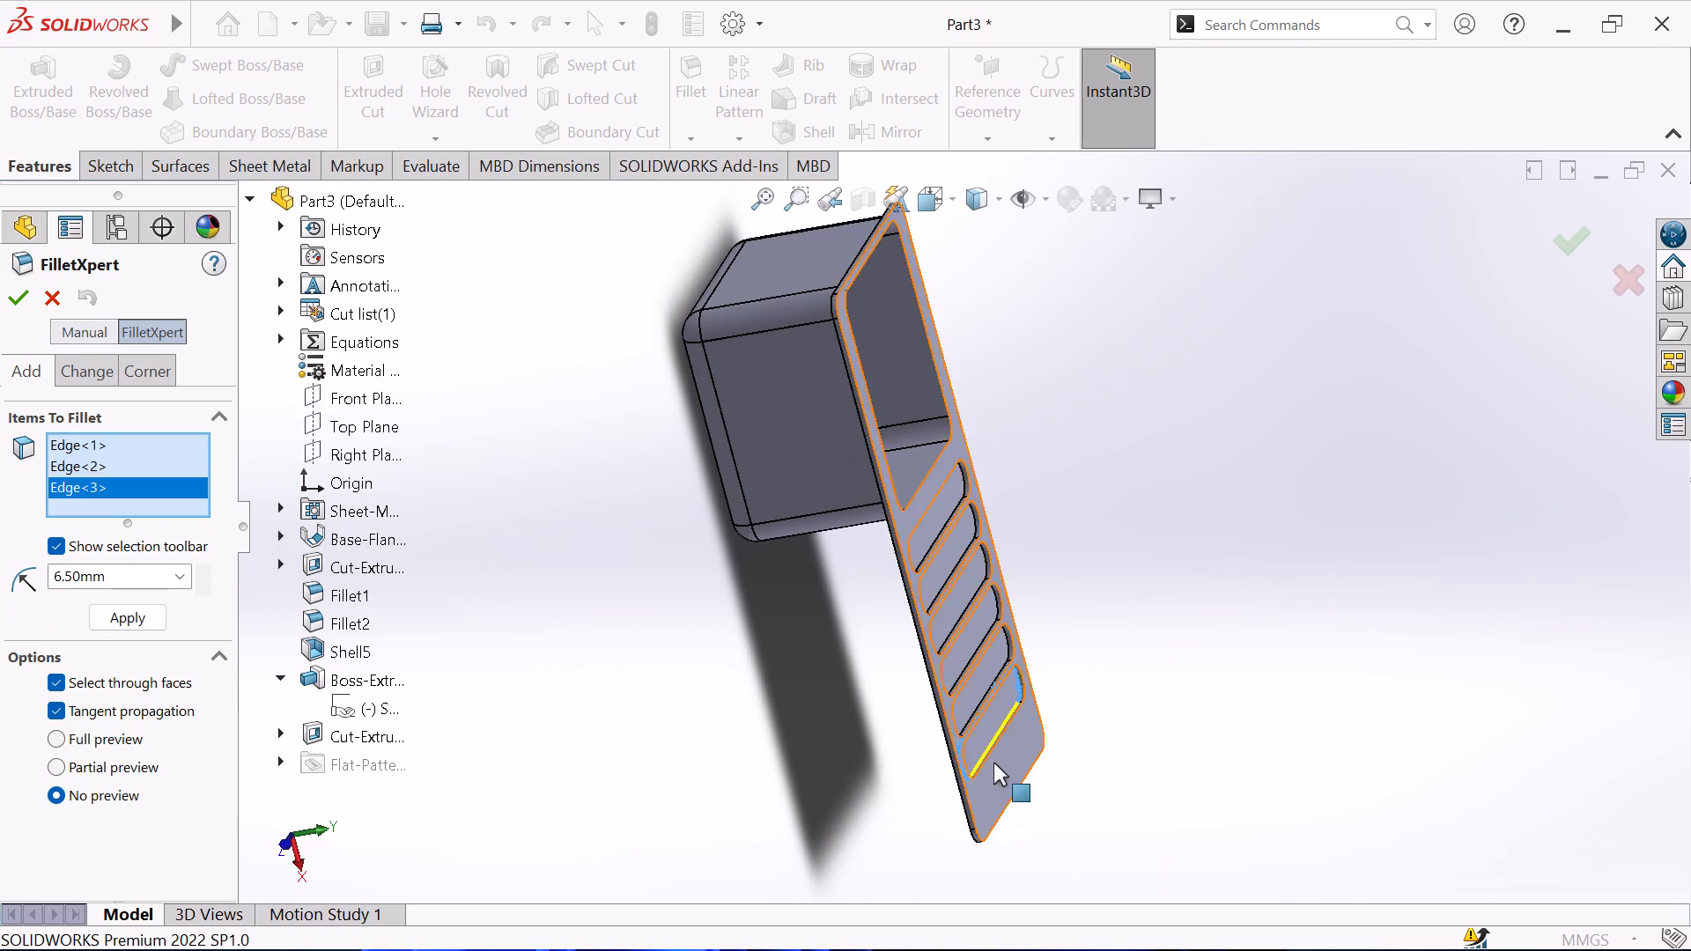
click(994, 739)
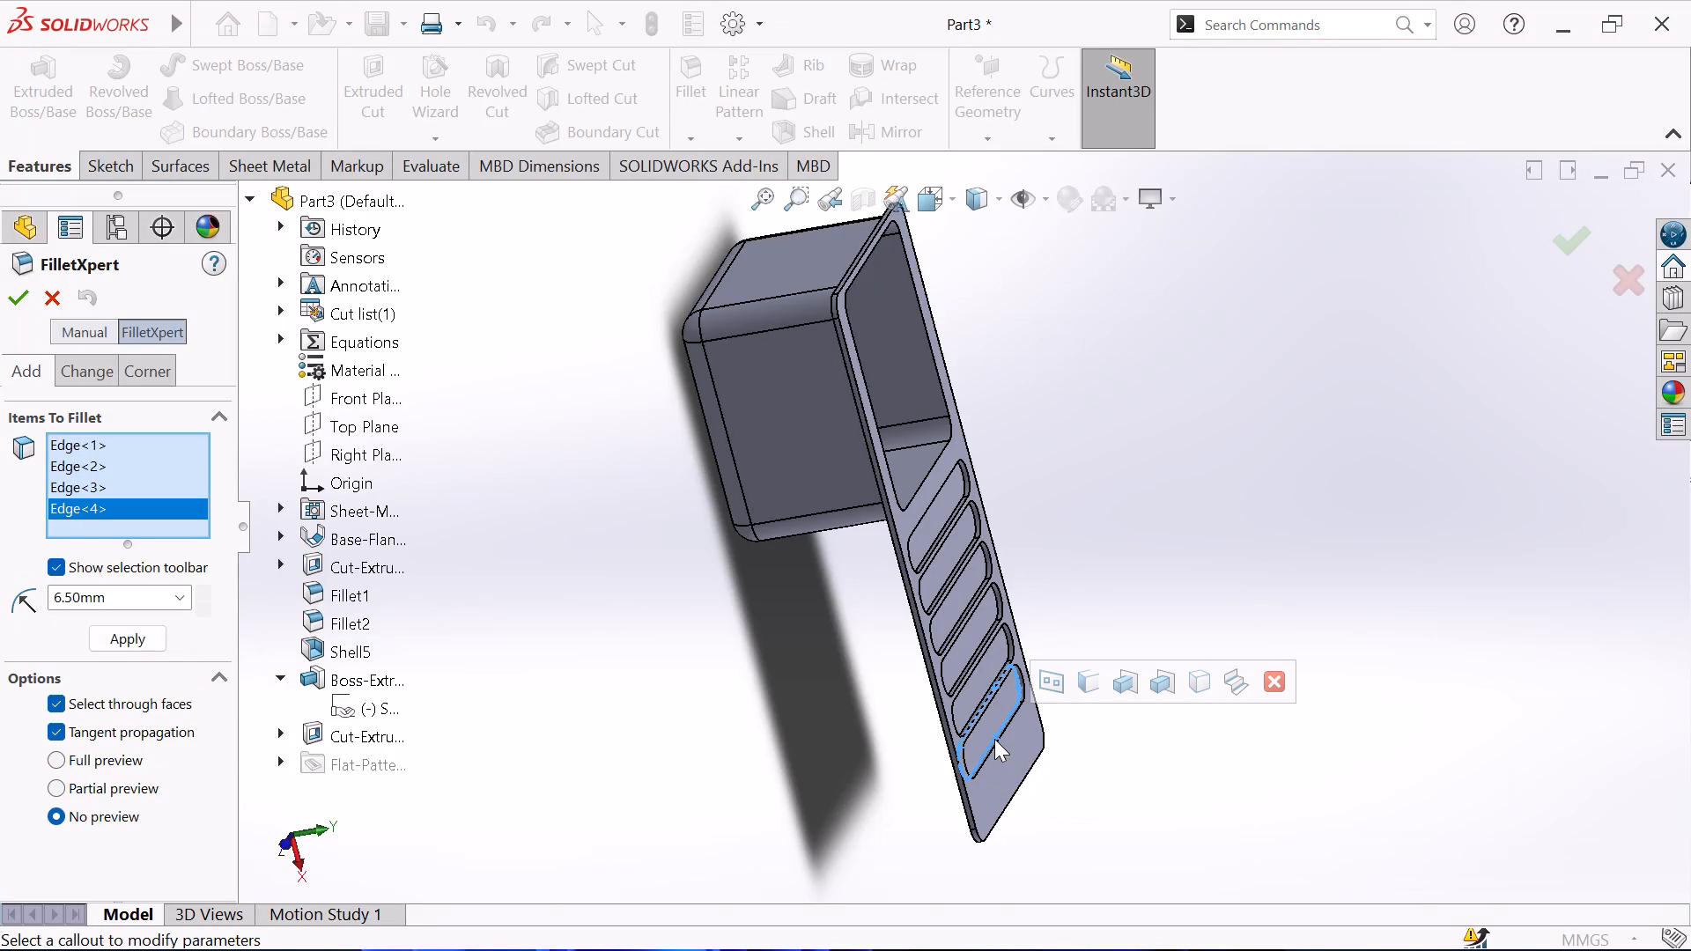
double_click(154, 597)
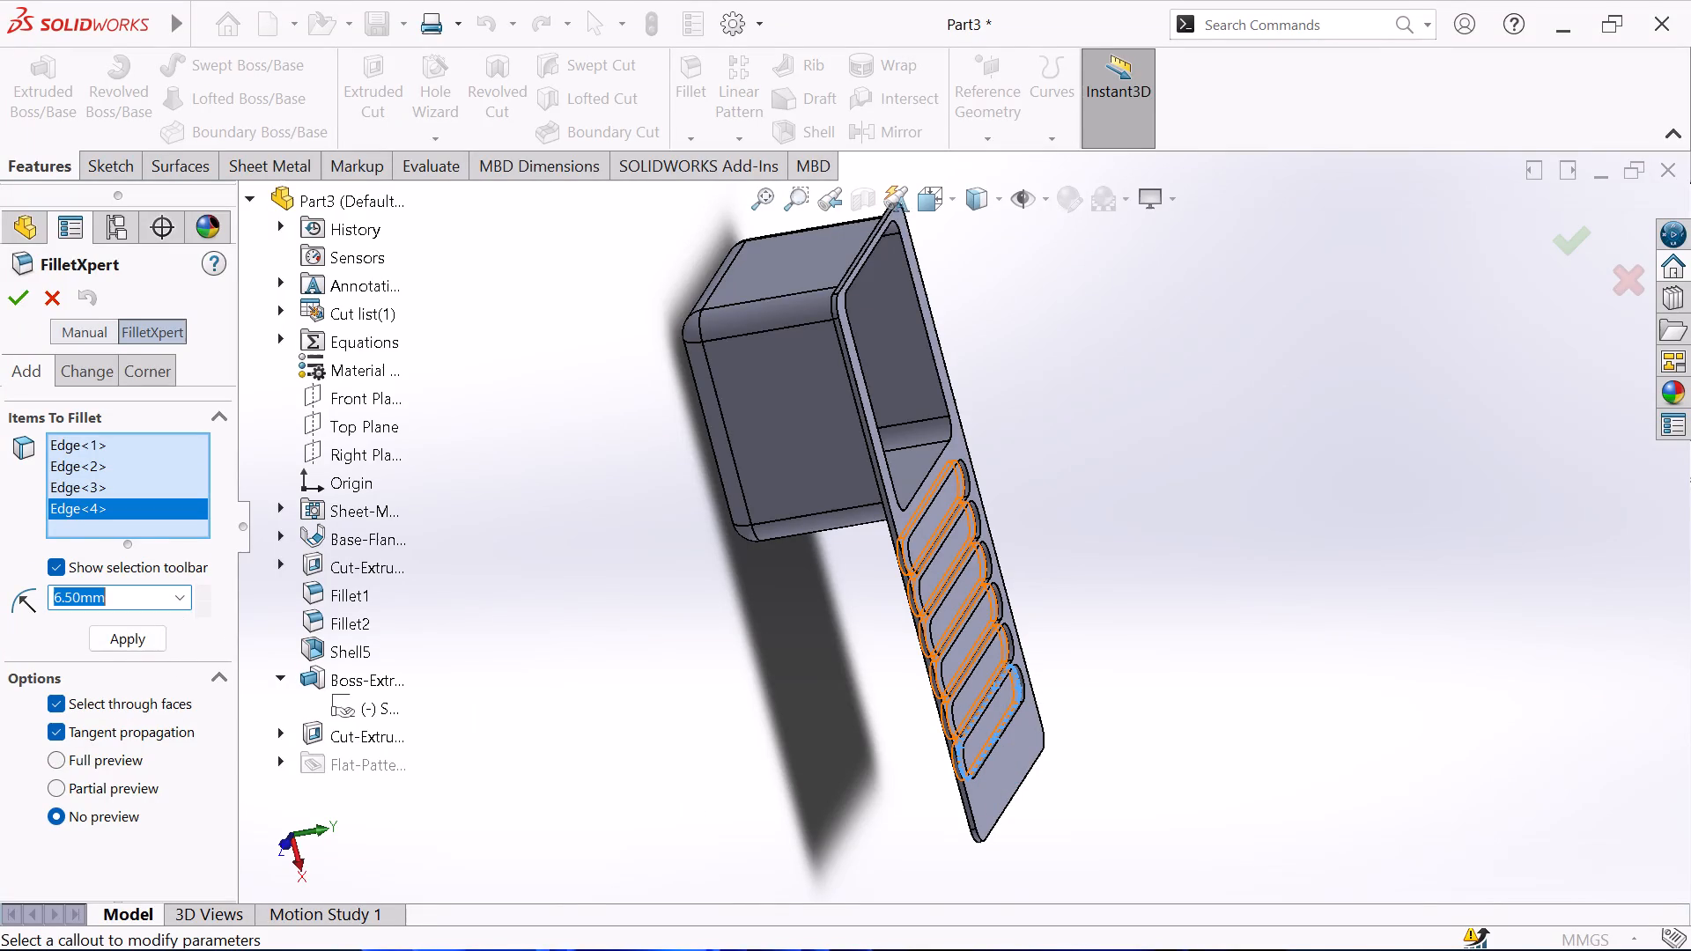
text(3.5)
key(Return)
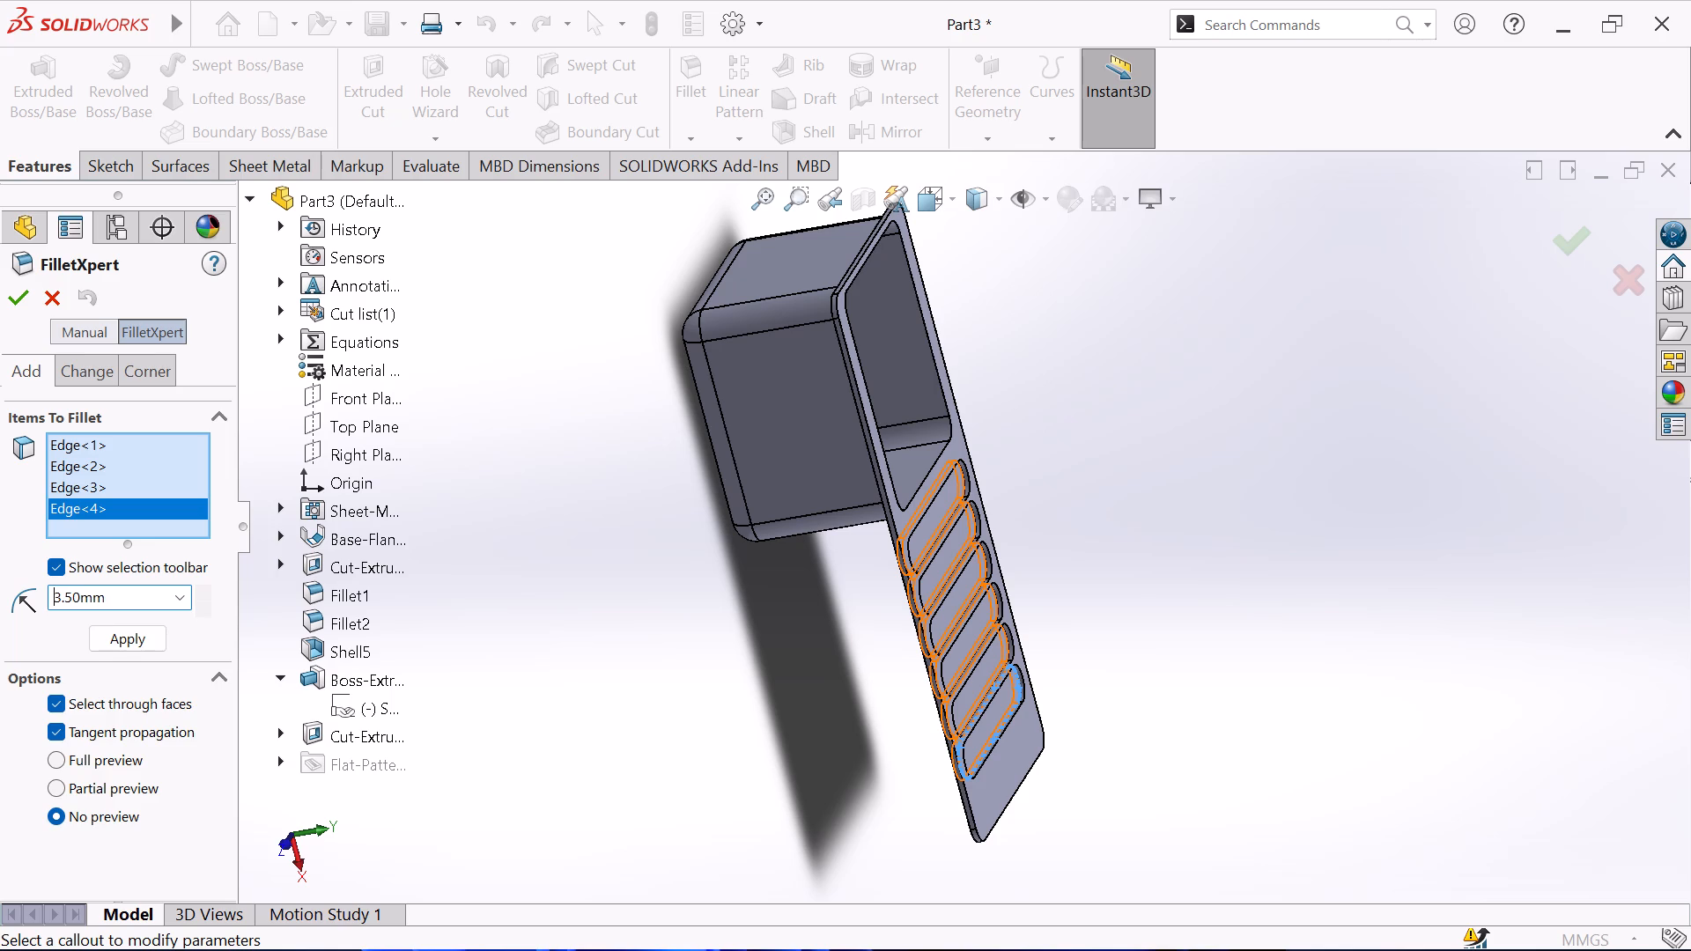
key(Return)
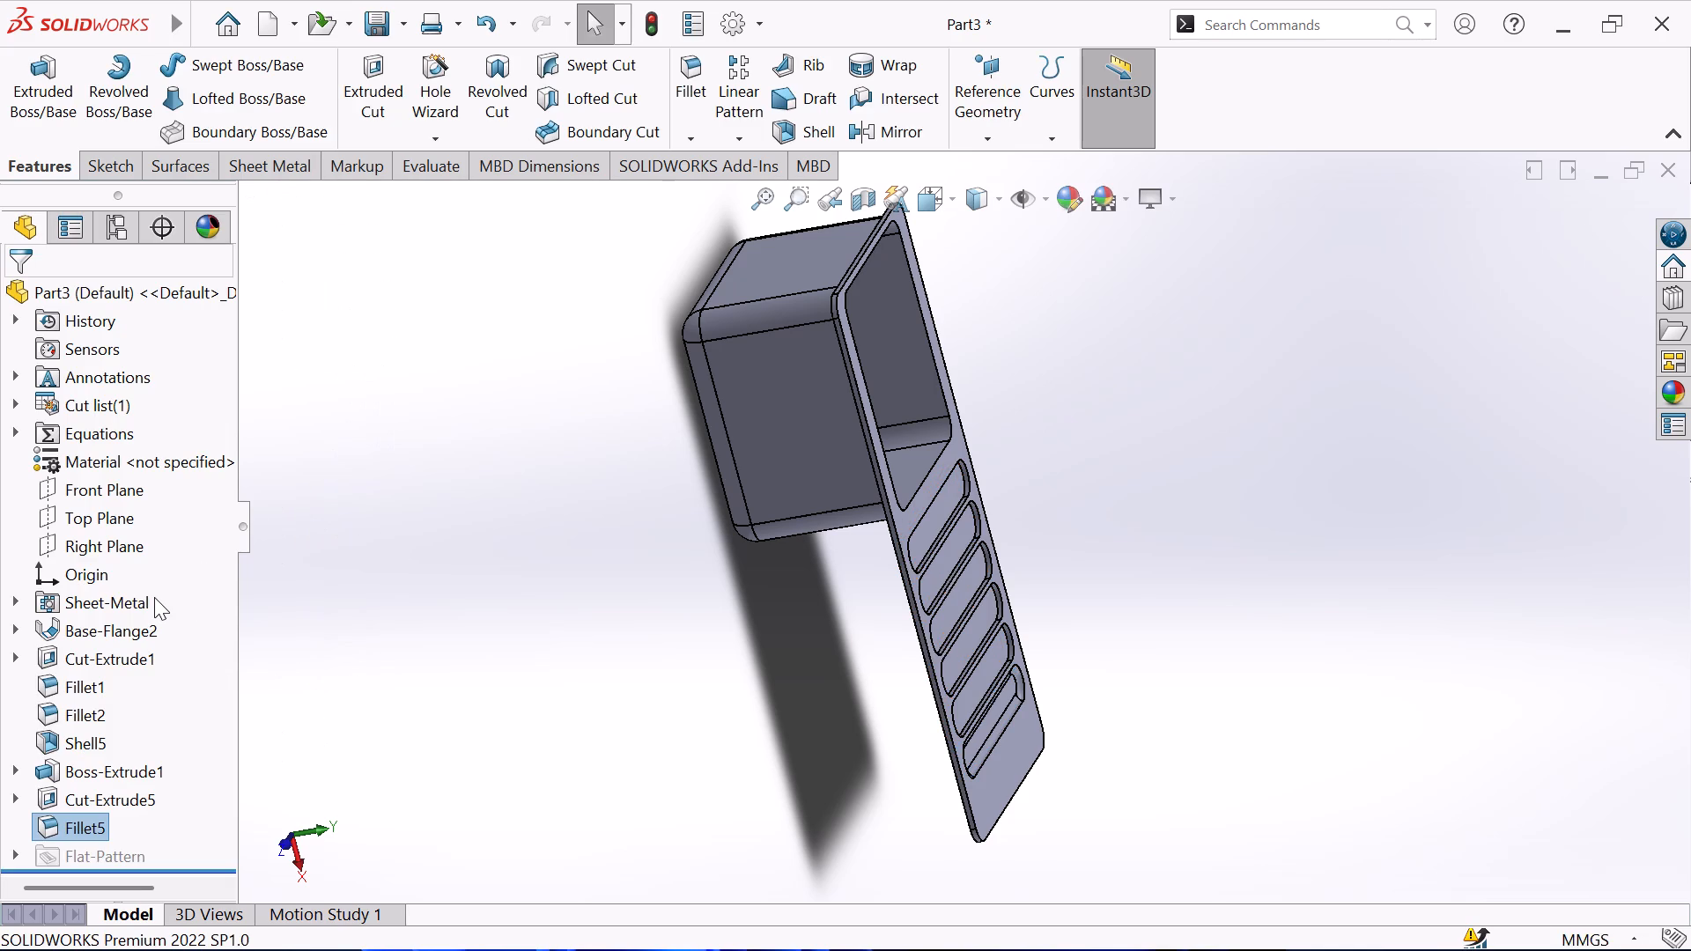
Inspect the filleted end slot and the rest of the part from above, from the side and from below.
middle_drag(1172, 544, 1179, 531)
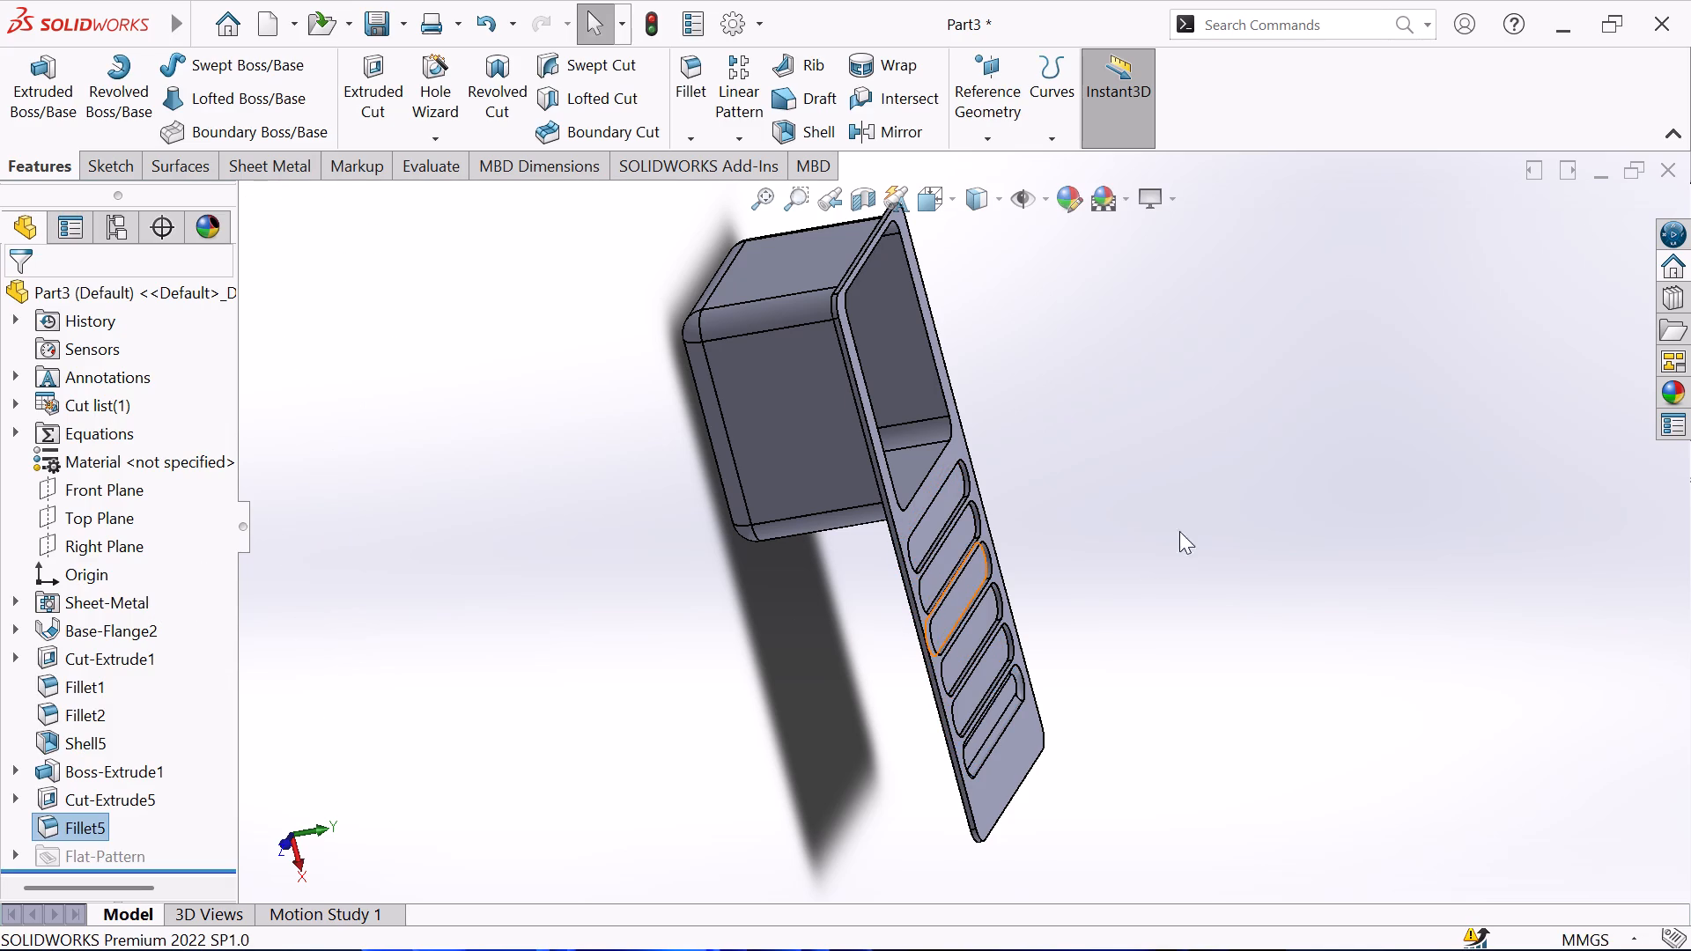
middle_drag(1179, 531, 975, 475)
scroll(882, 639, down, 2)
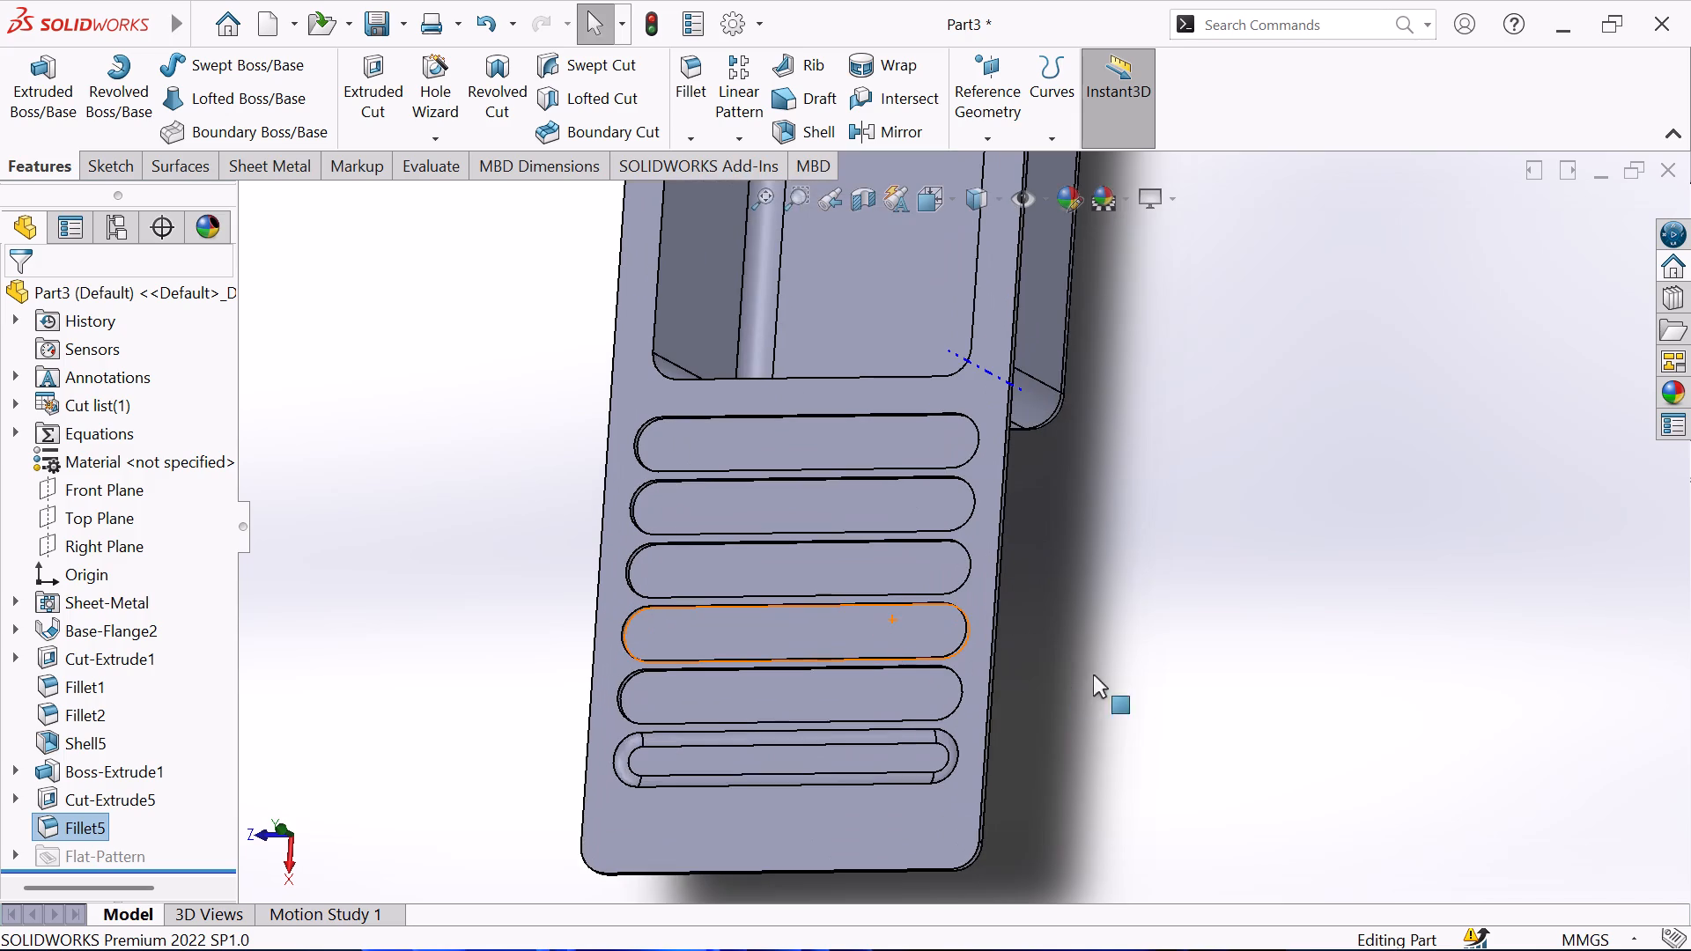
middle_drag(1143, 663, 1262, 556)
middle_drag(1269, 564, 1273, 564)
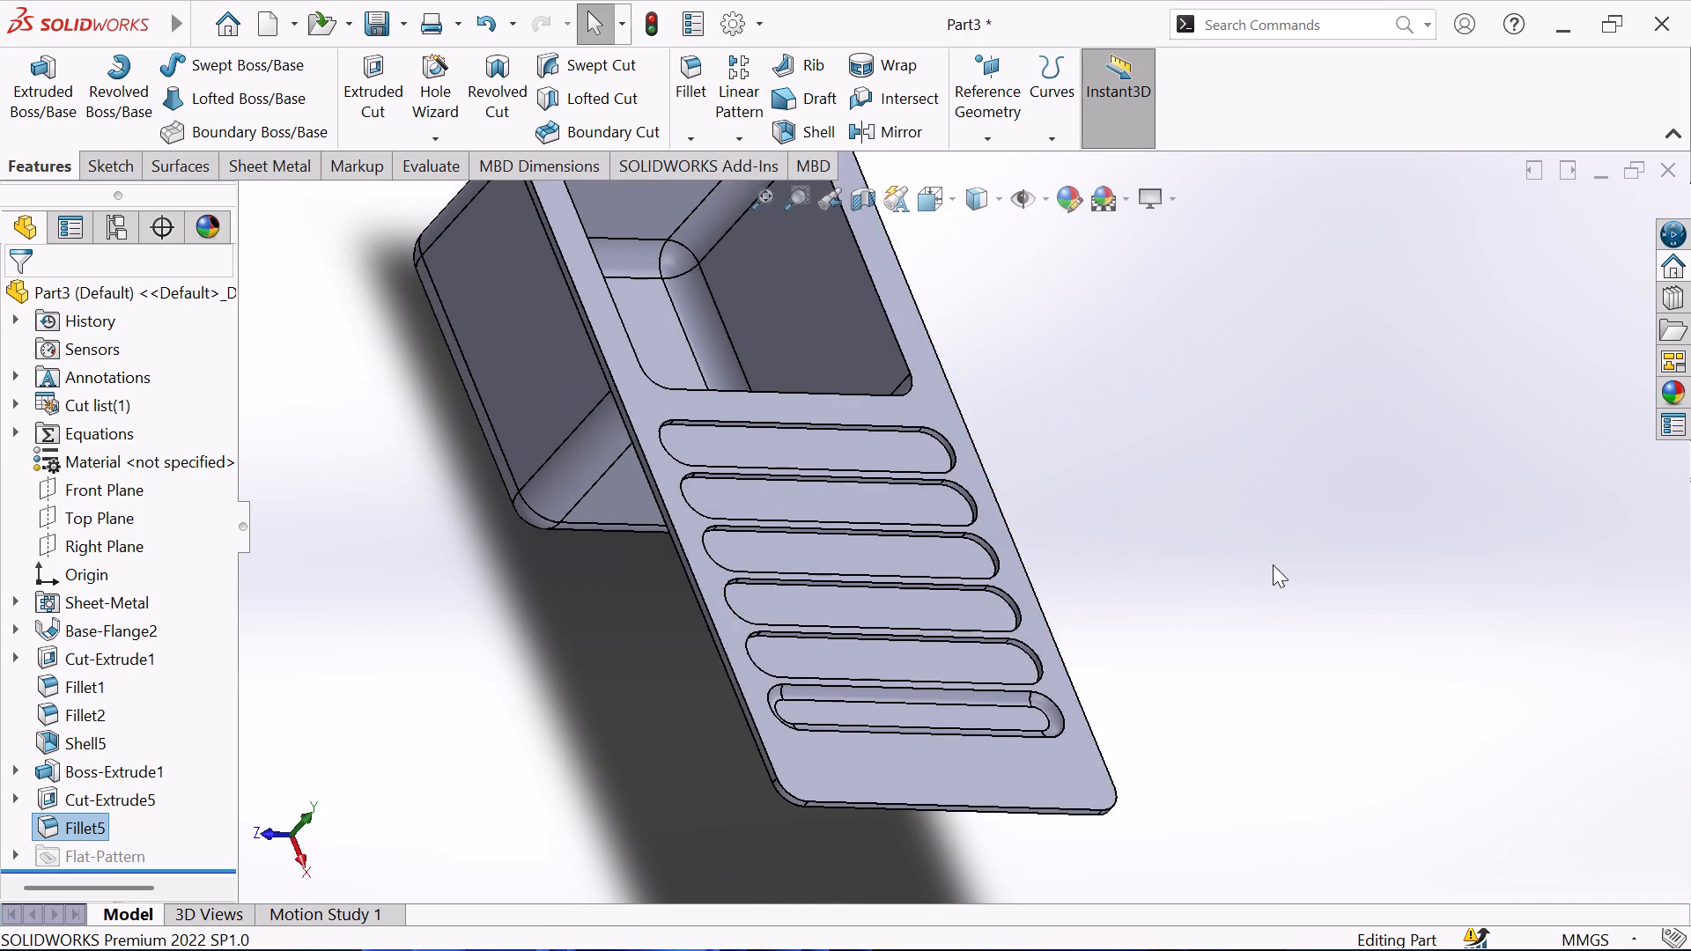
middle_drag(1273, 564, 1377, 536)
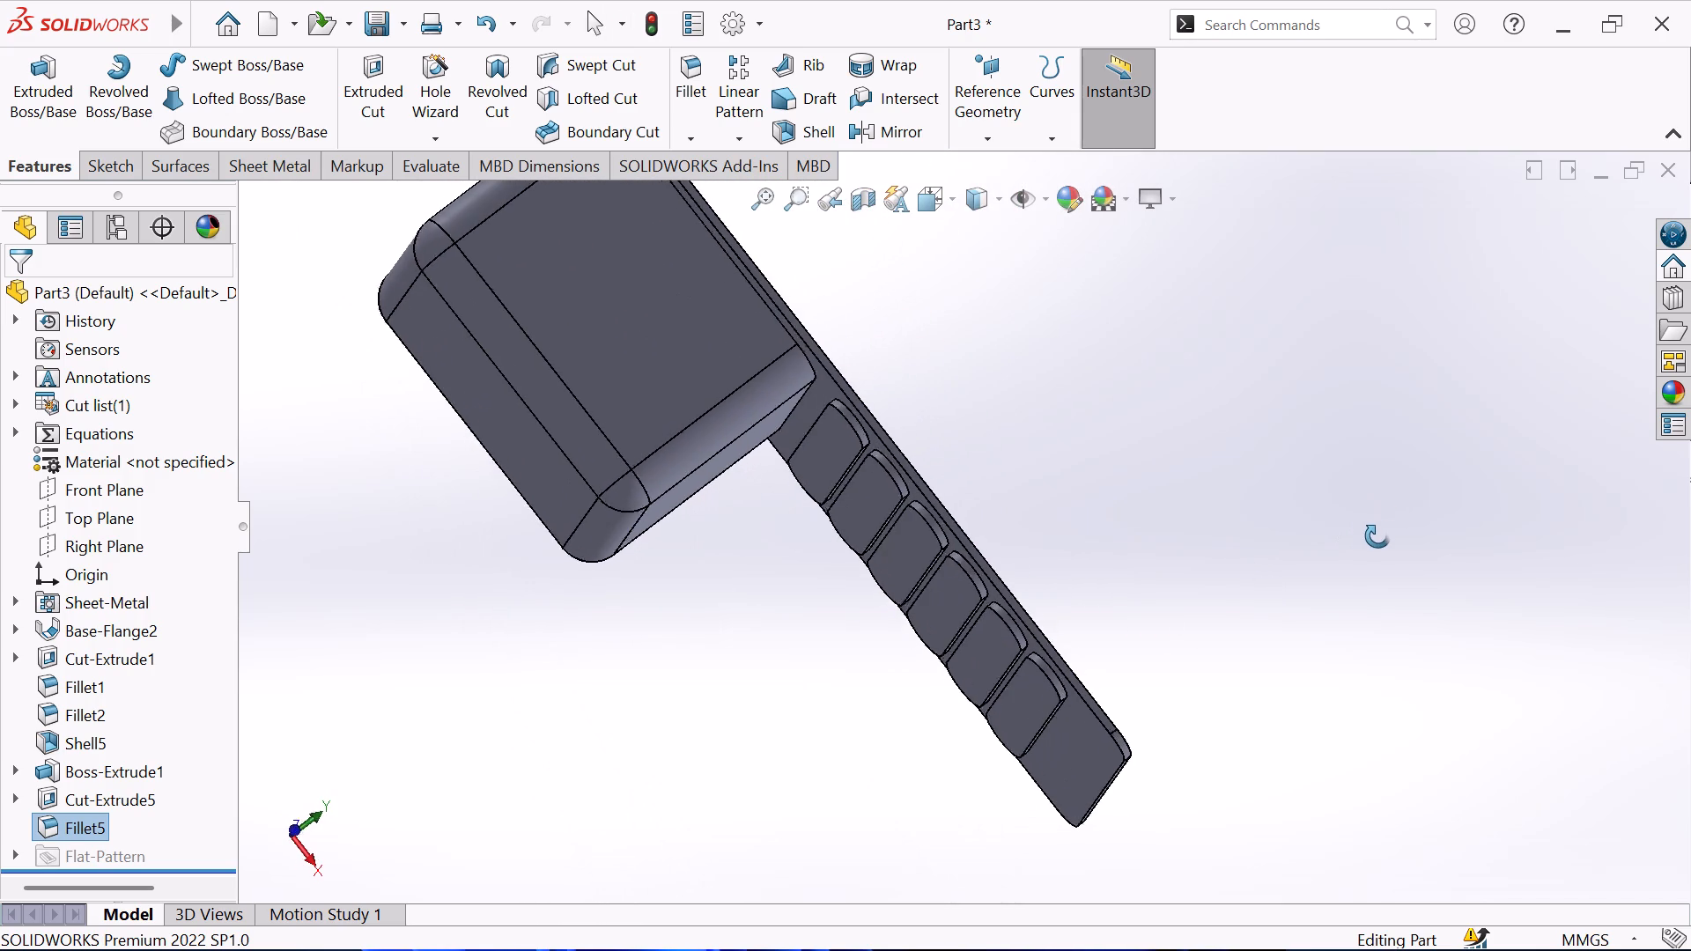
middle_drag(1377, 536, 1174, 608)
scroll(1096, 613, up, 2)
middle_drag(1063, 652, 1239, 594)
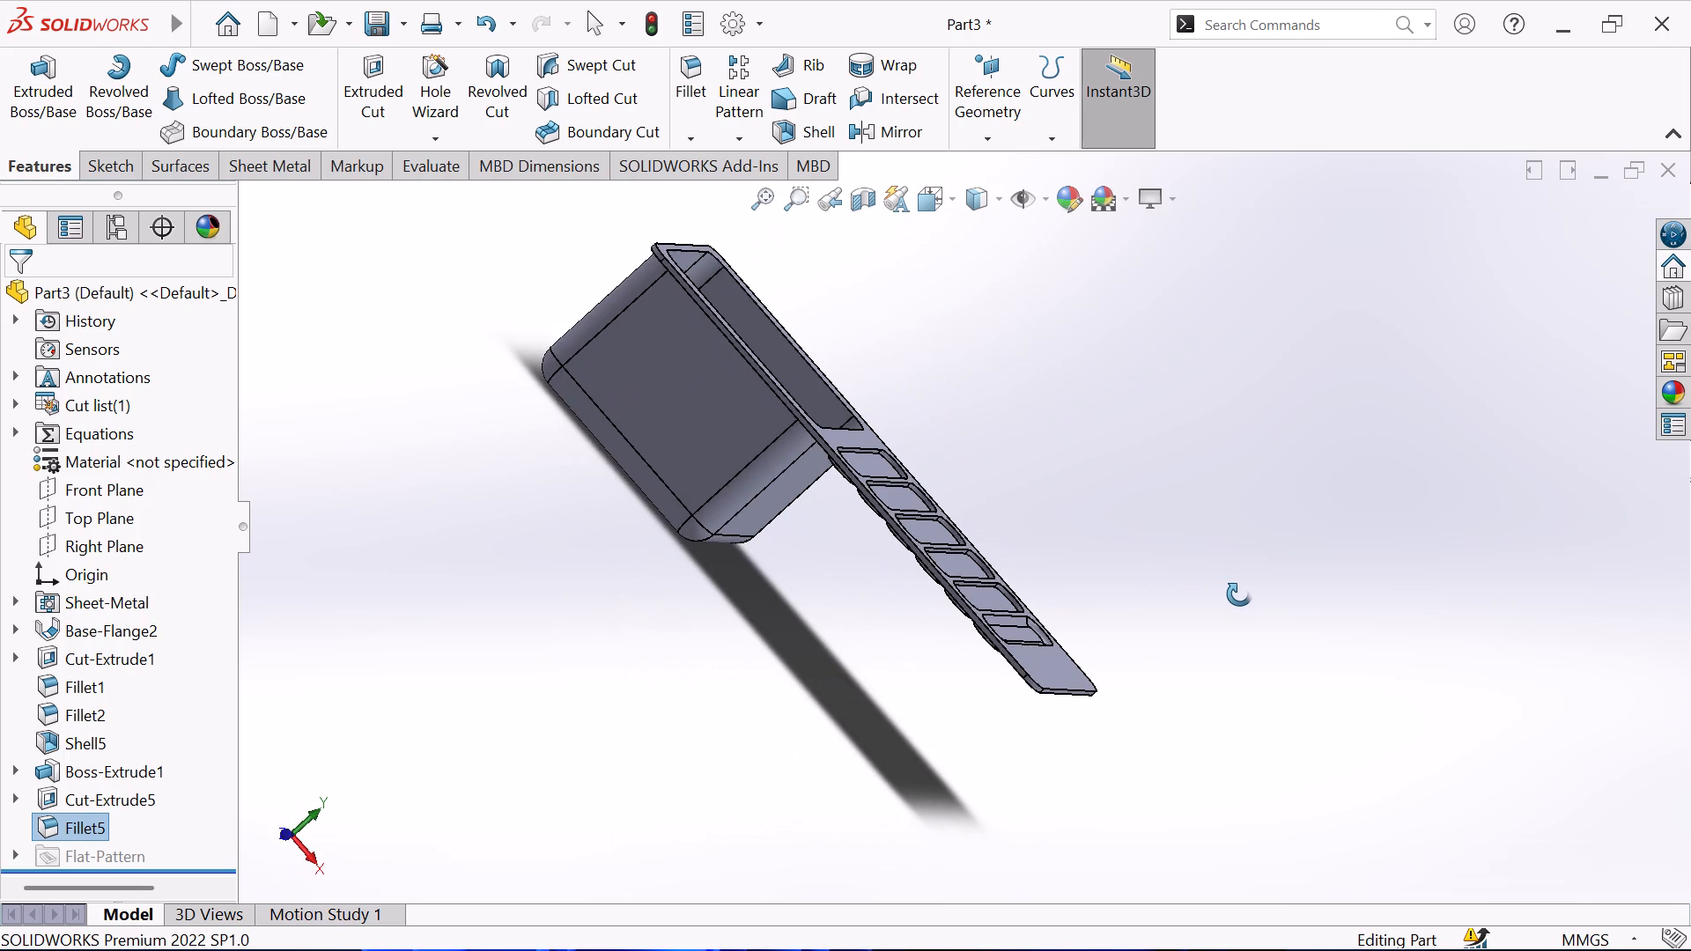
middle_drag(1239, 594, 1241, 594)
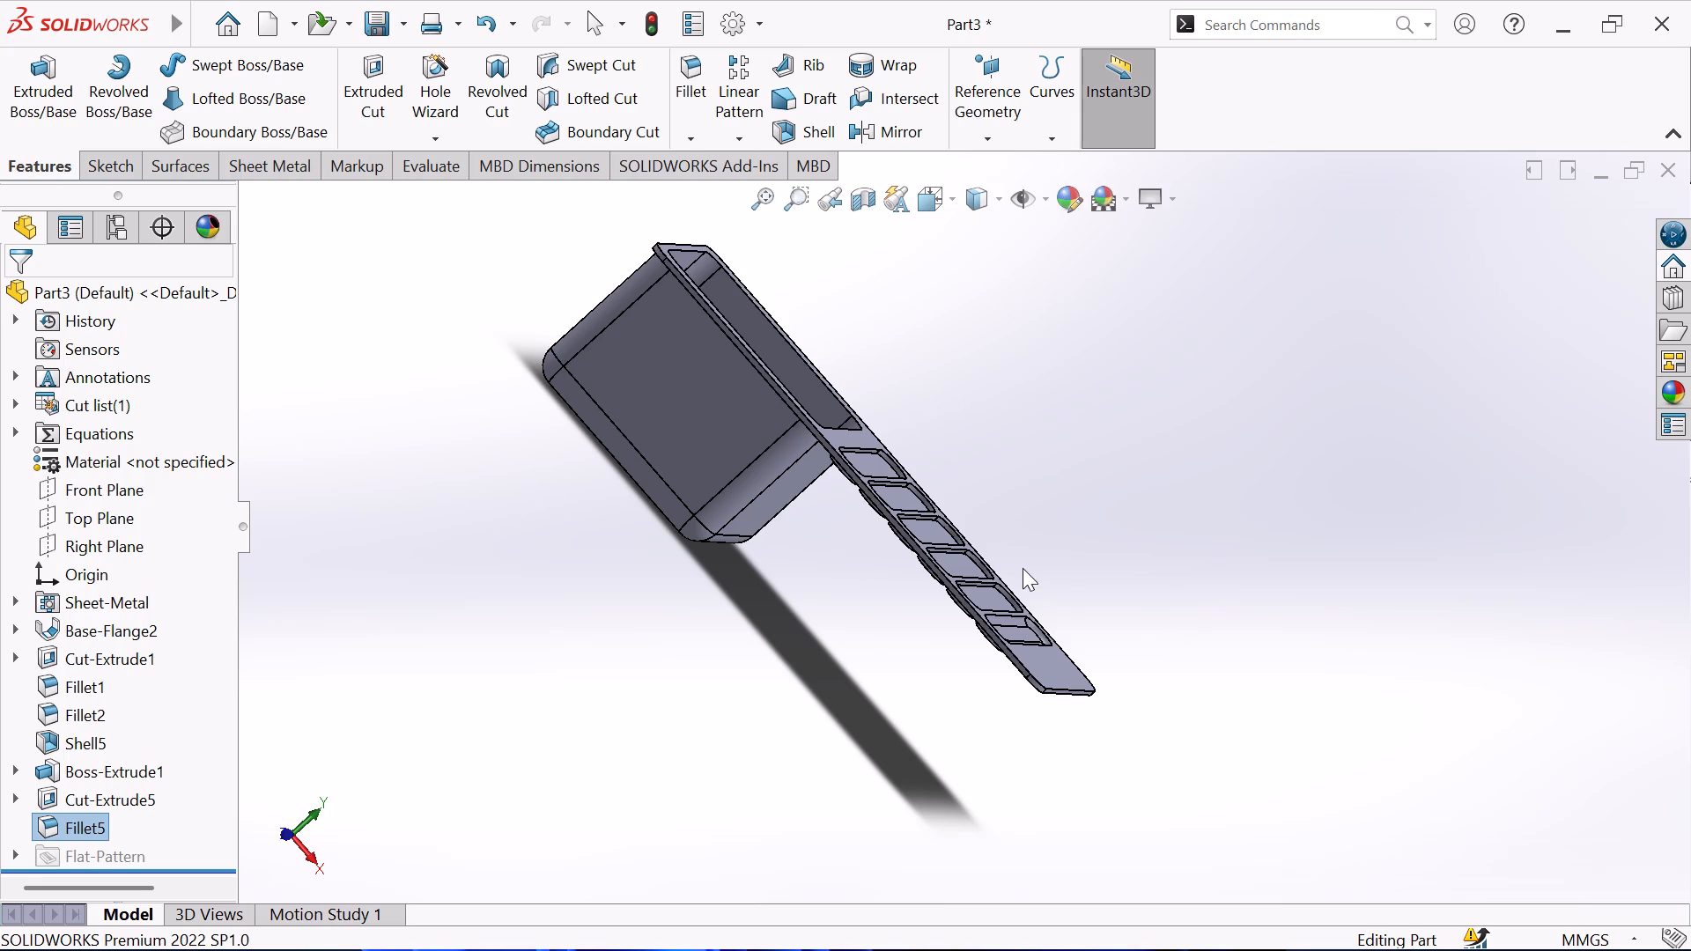
middle_drag(748, 718, 346, 775)
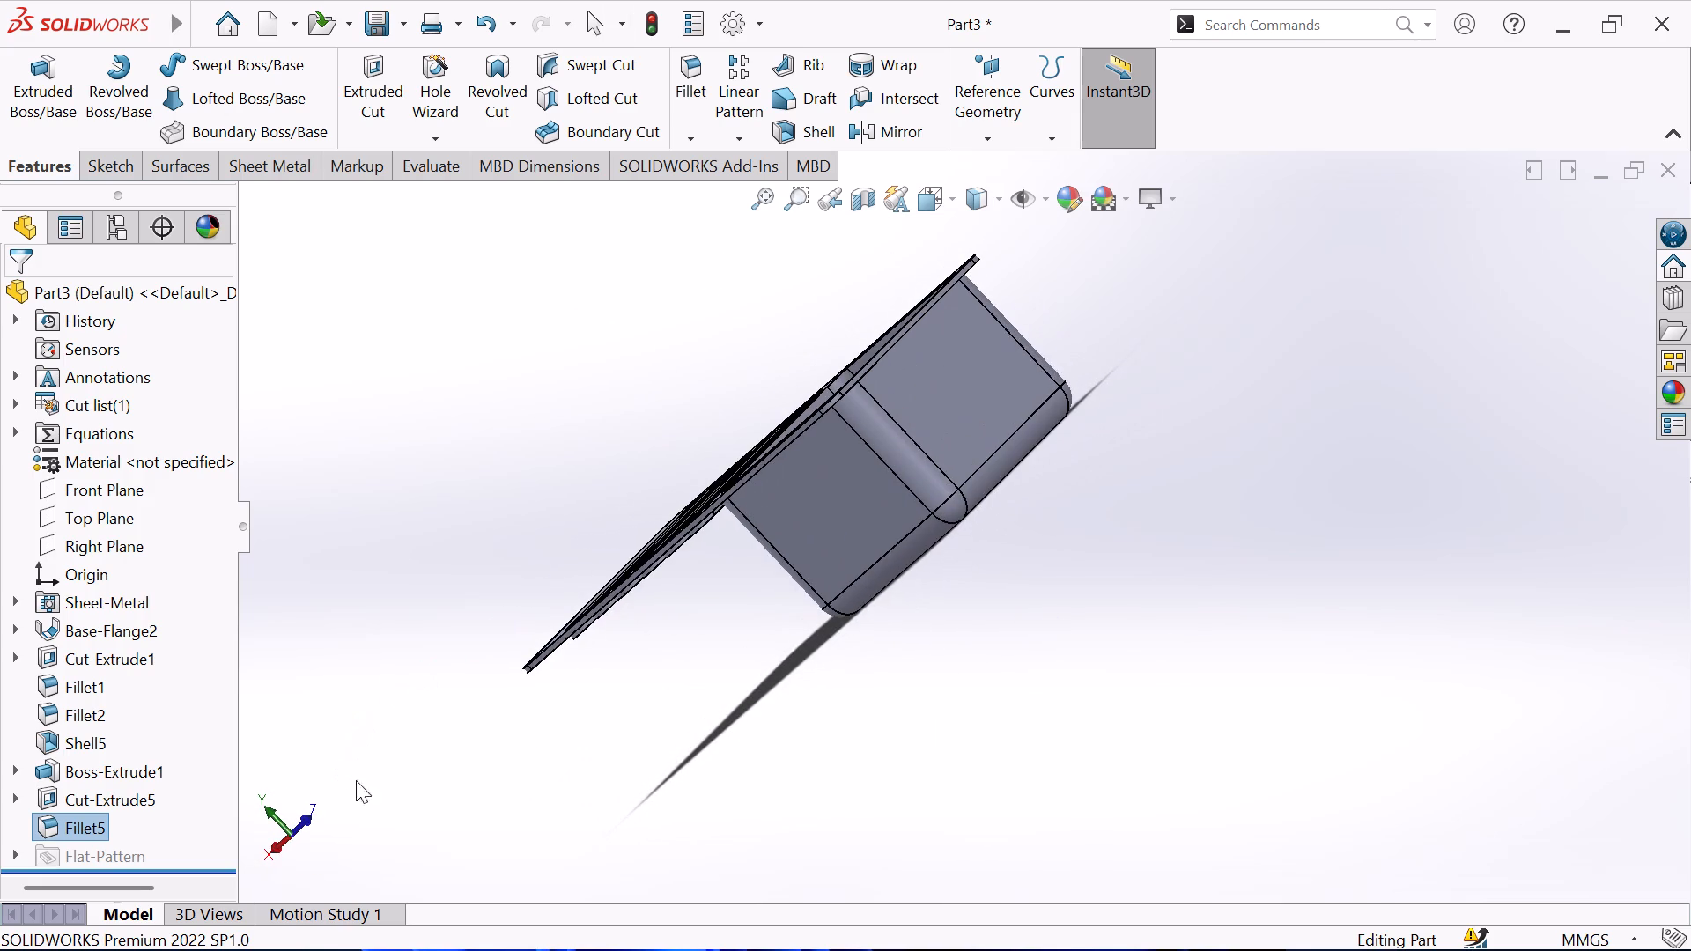
middle_drag(1077, 627, 1214, 682)
scroll(774, 687, down, 1)
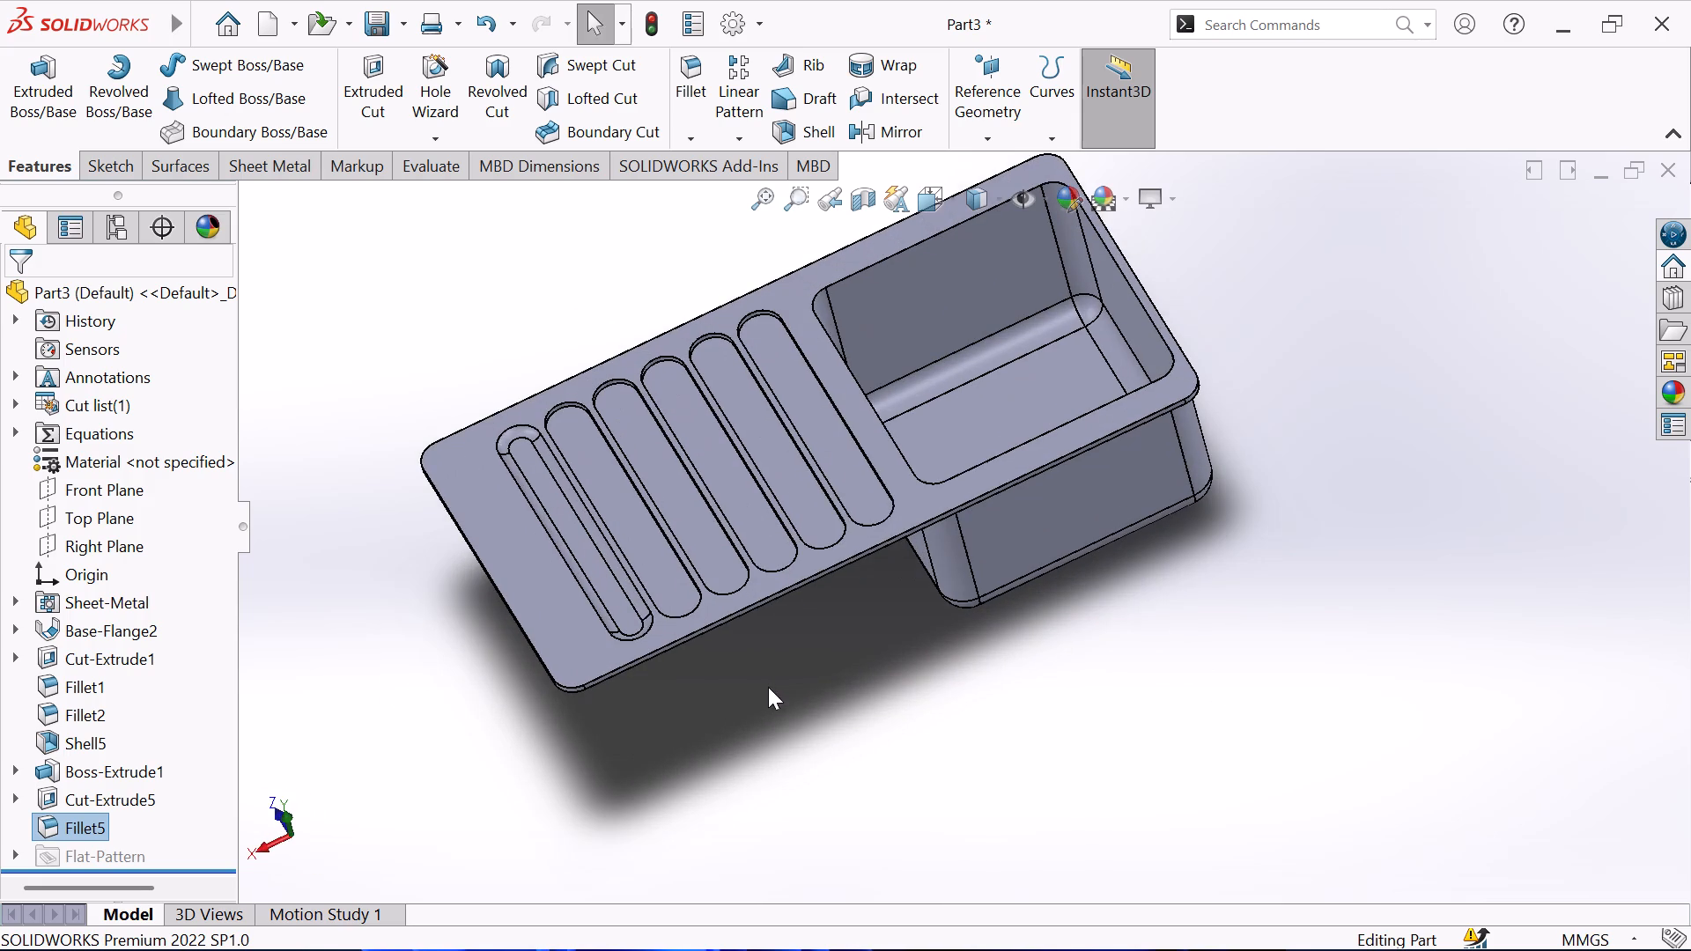
key(ctrl+8)
key(ctrl+8)
middle_drag(432, 669, 854, 890)
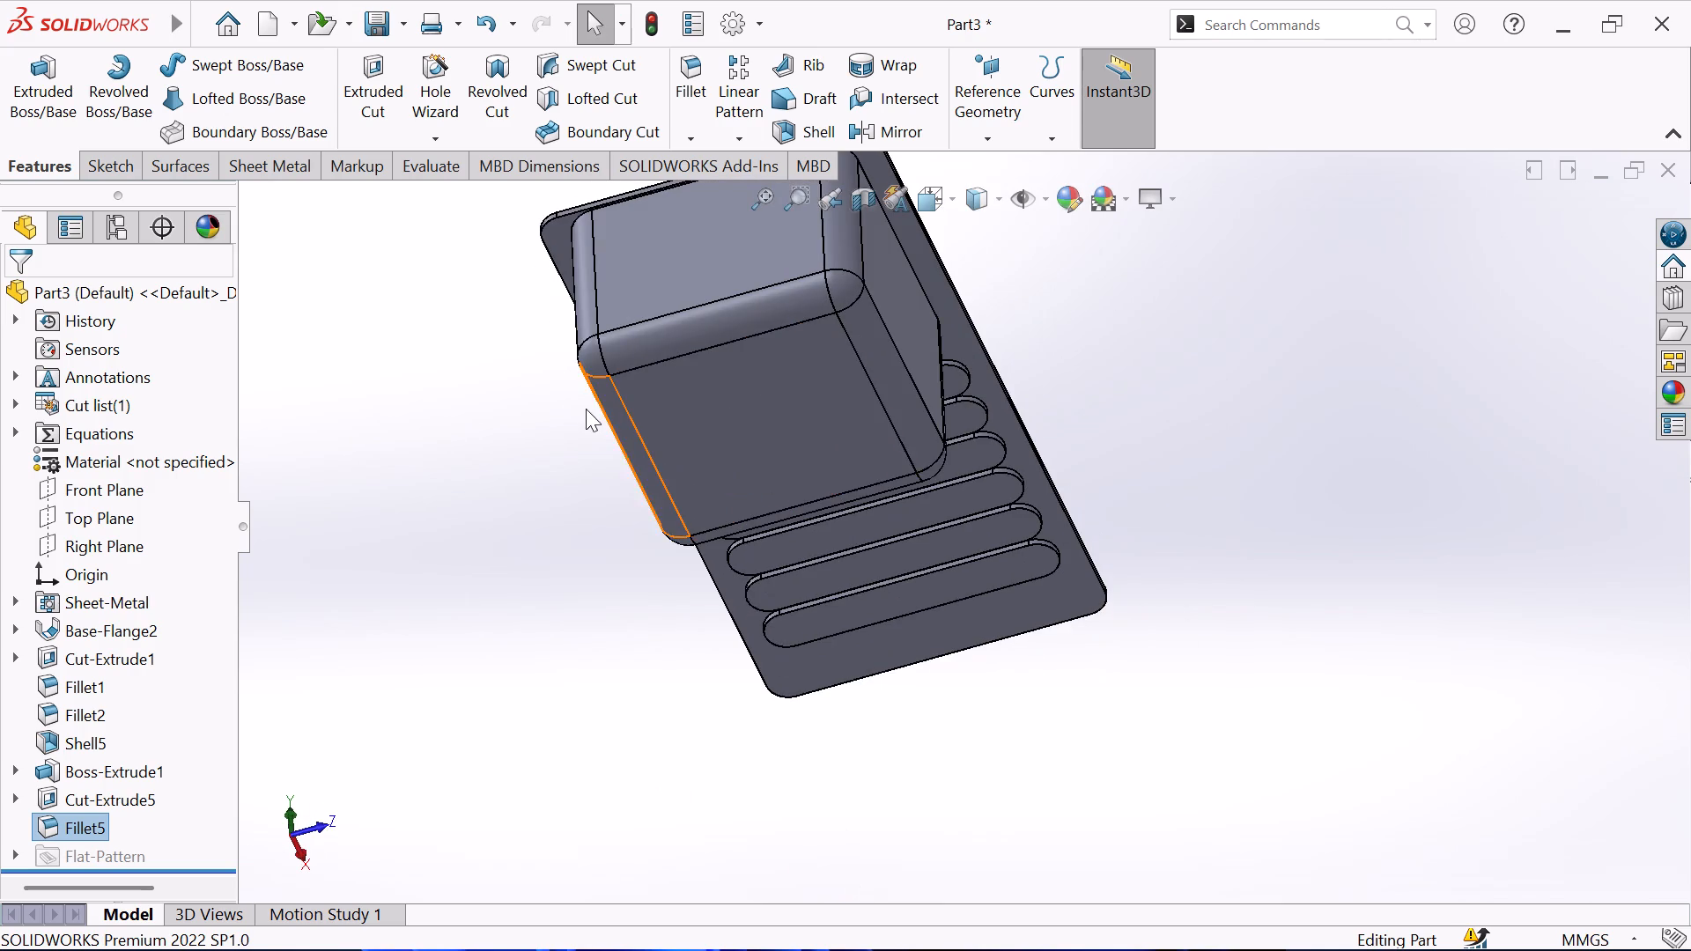
middle_drag(583, 409, 410, 636)
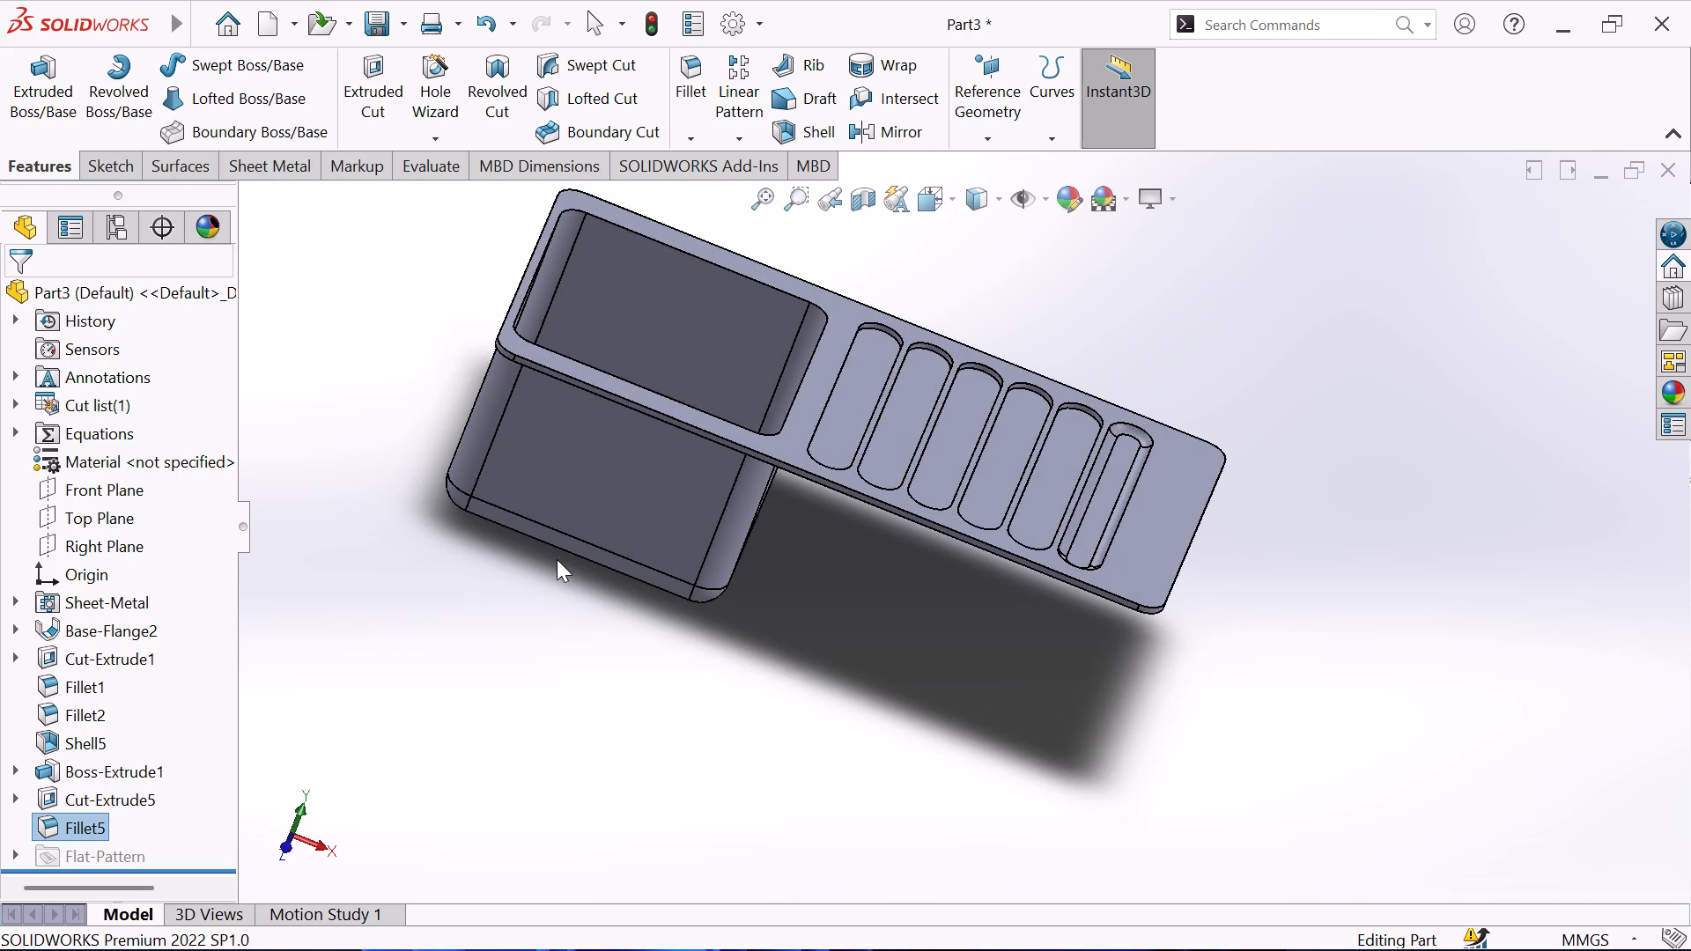
scroll(557, 559, down, 1)
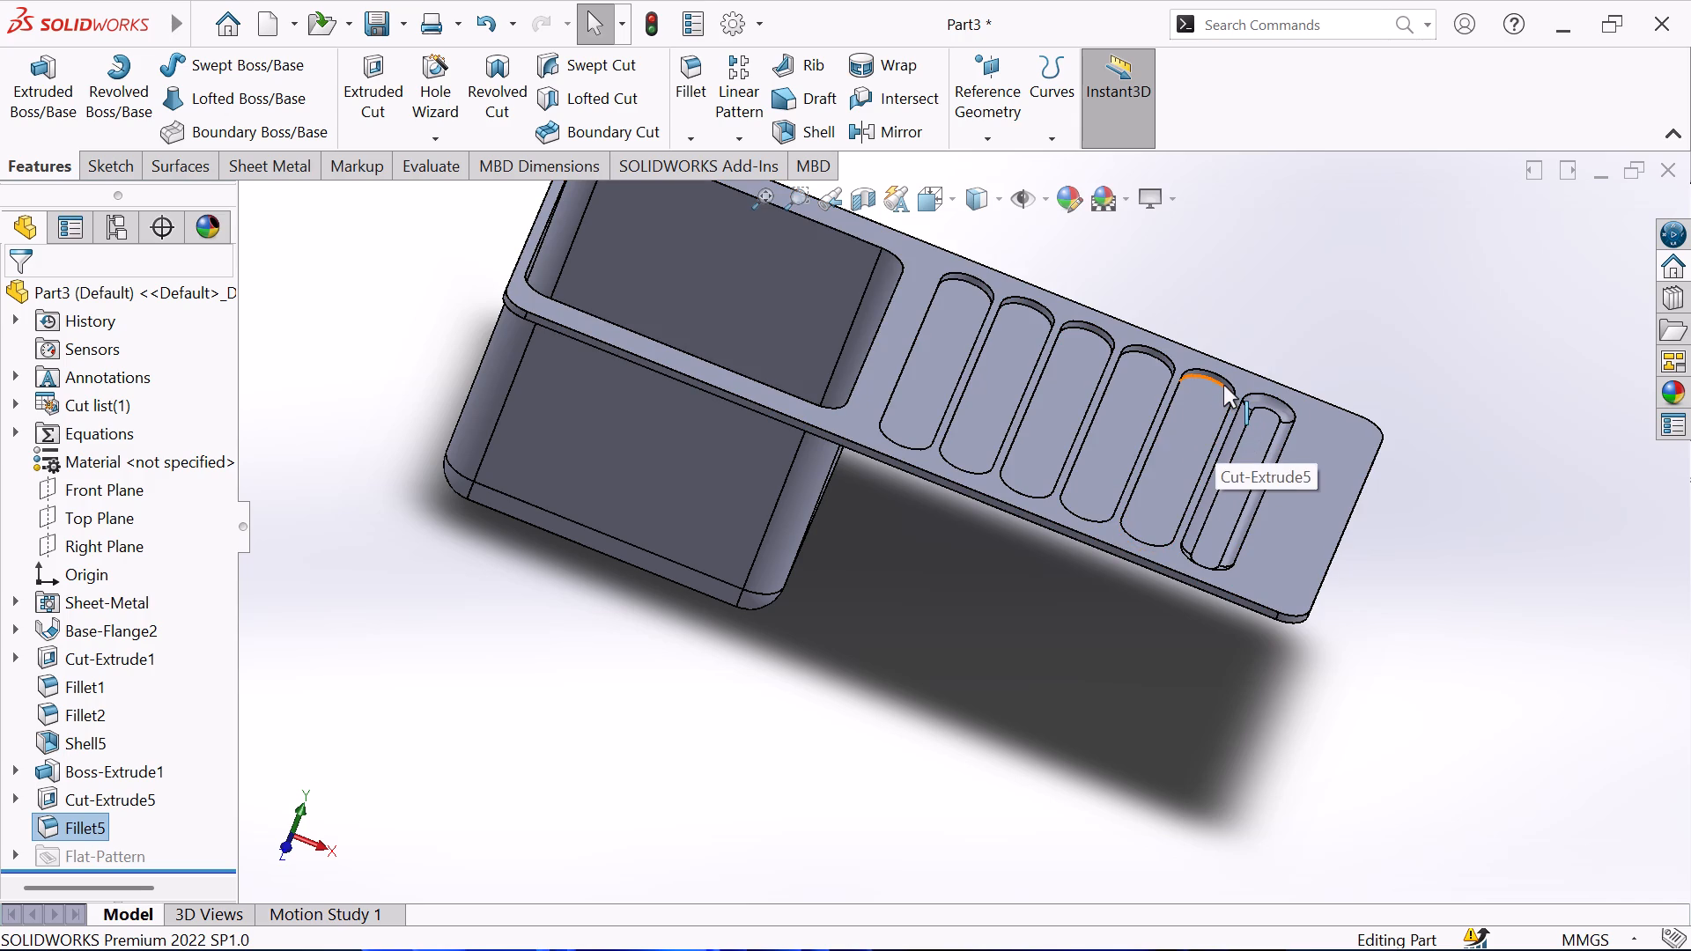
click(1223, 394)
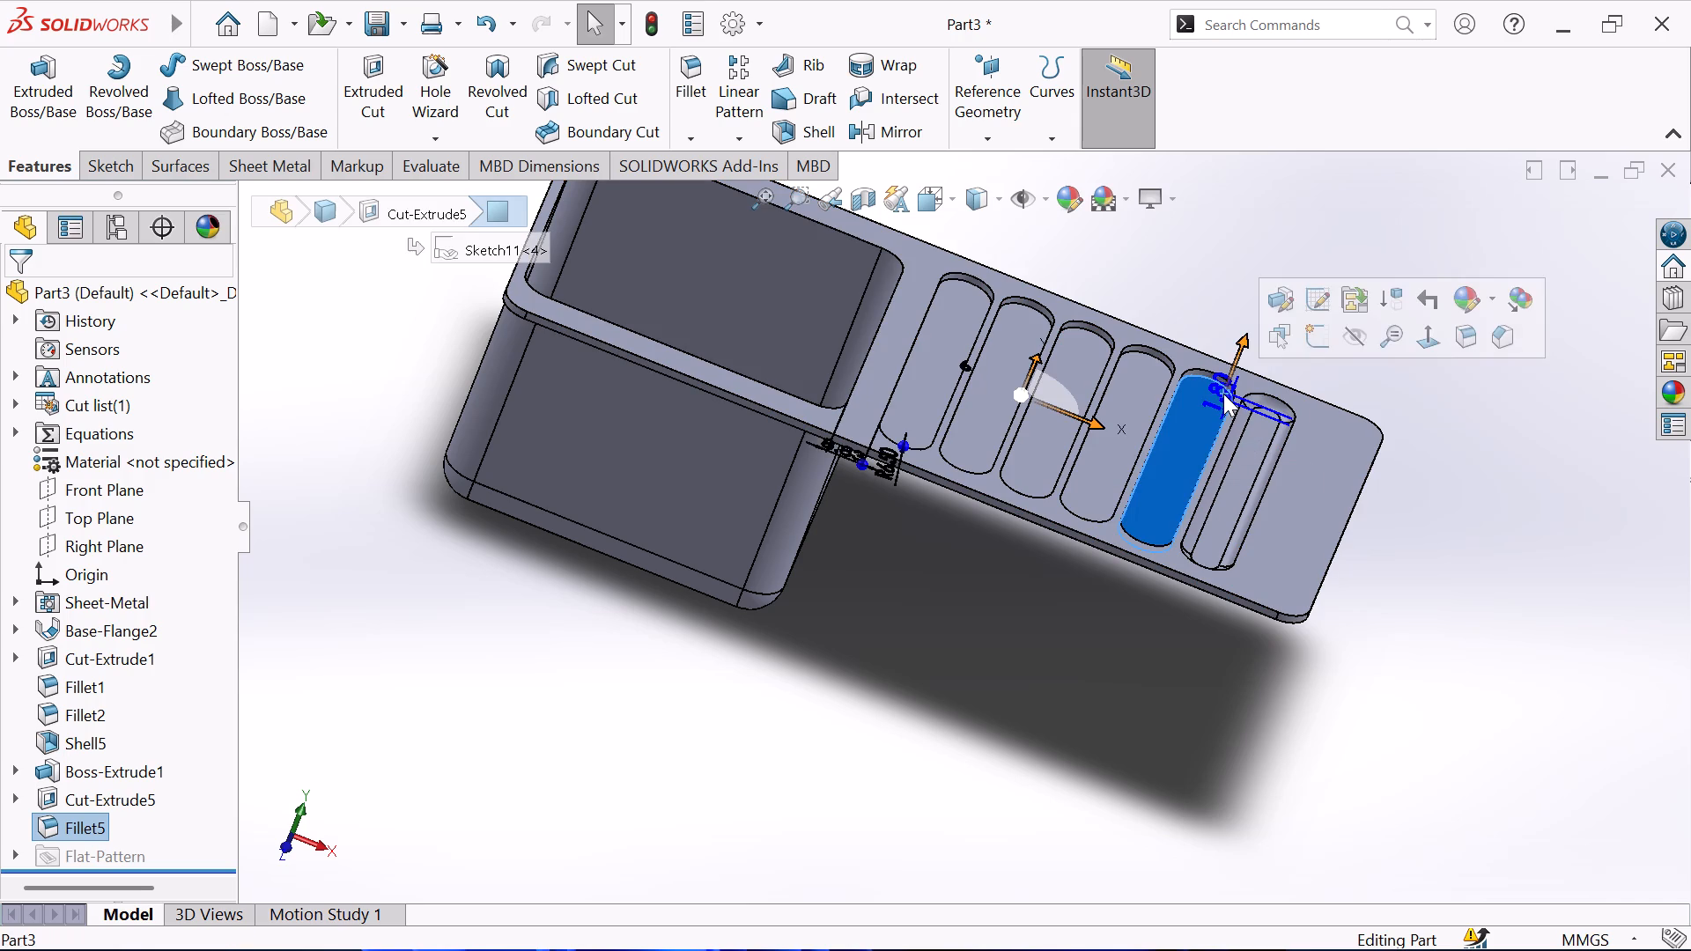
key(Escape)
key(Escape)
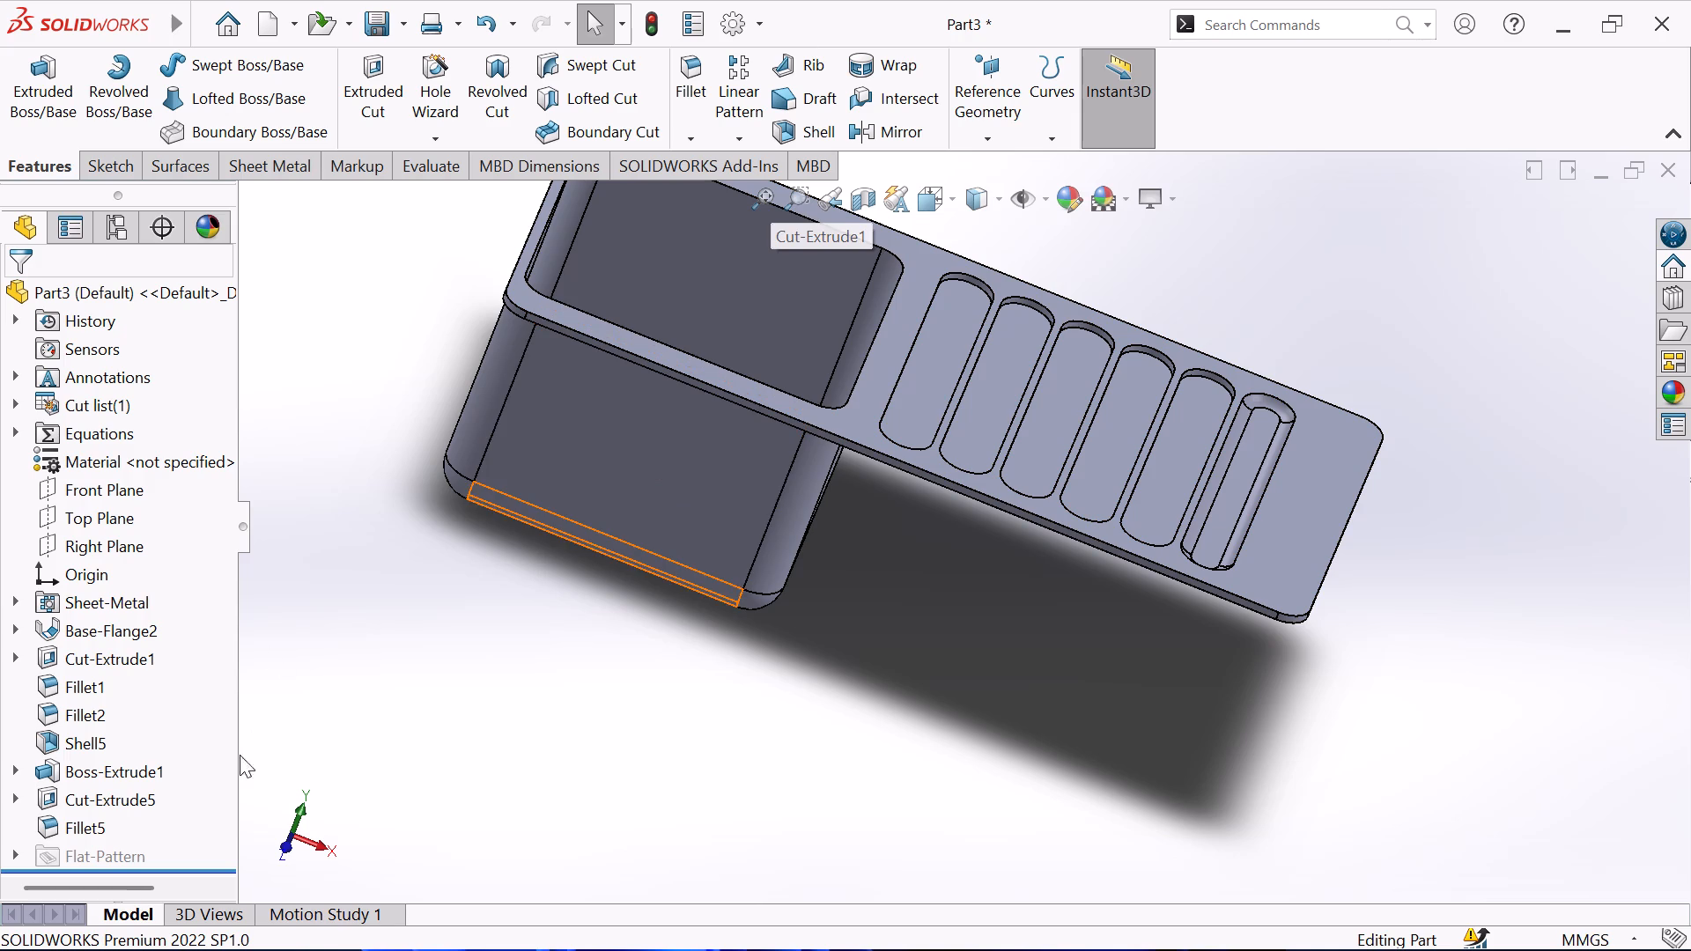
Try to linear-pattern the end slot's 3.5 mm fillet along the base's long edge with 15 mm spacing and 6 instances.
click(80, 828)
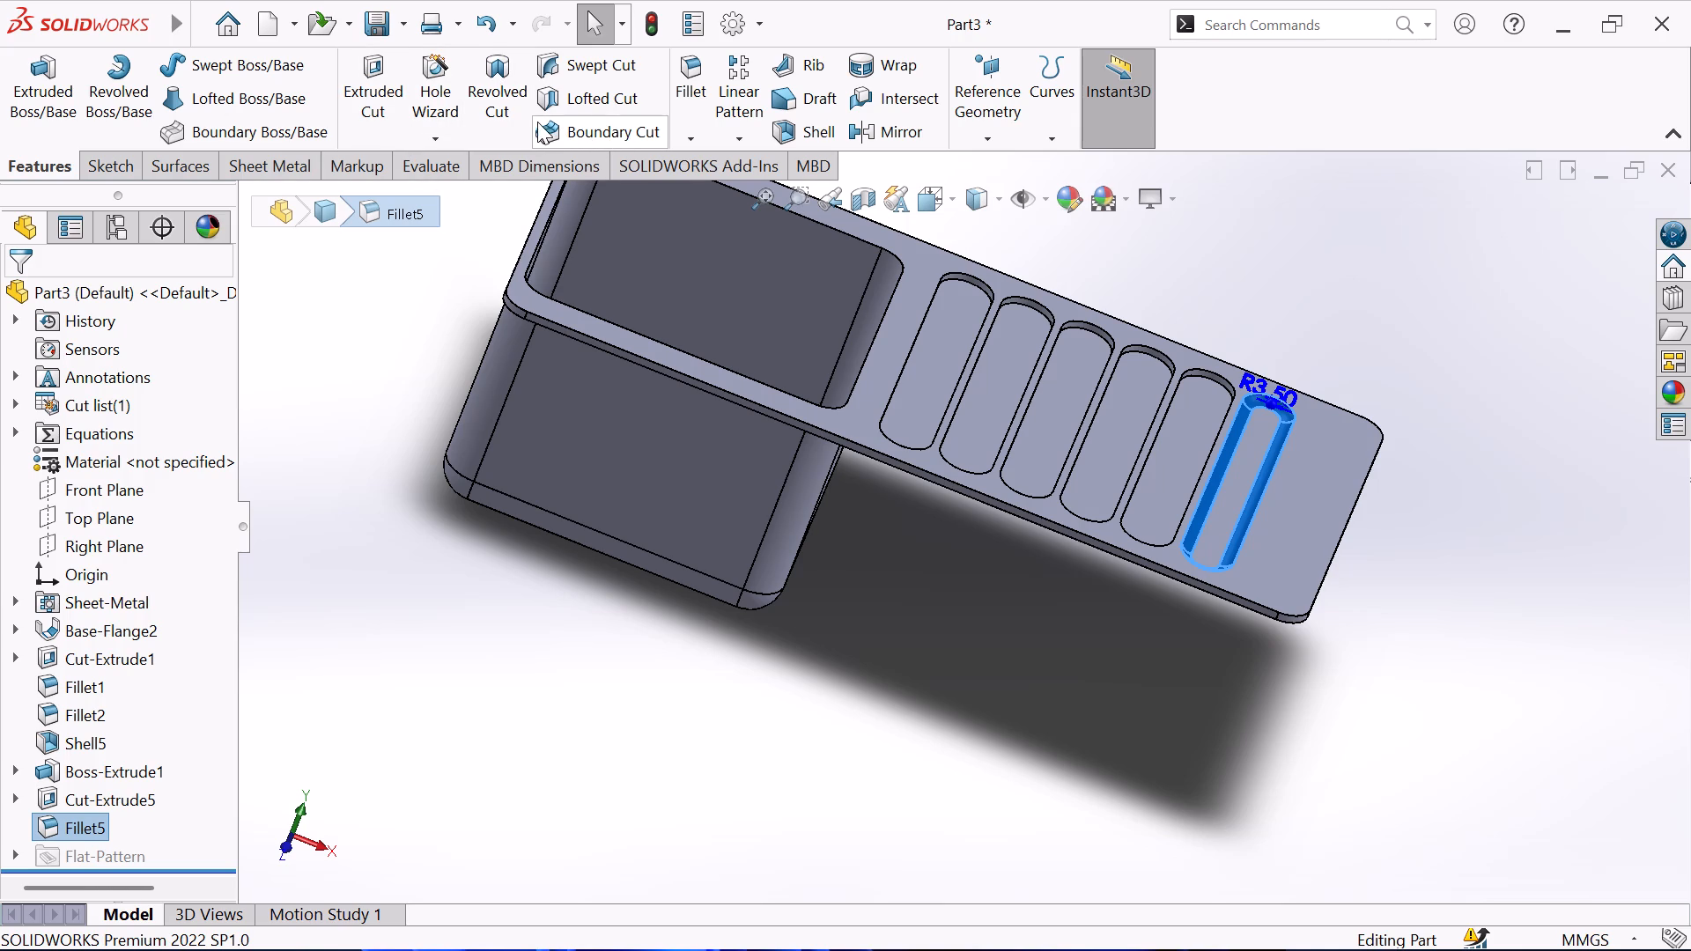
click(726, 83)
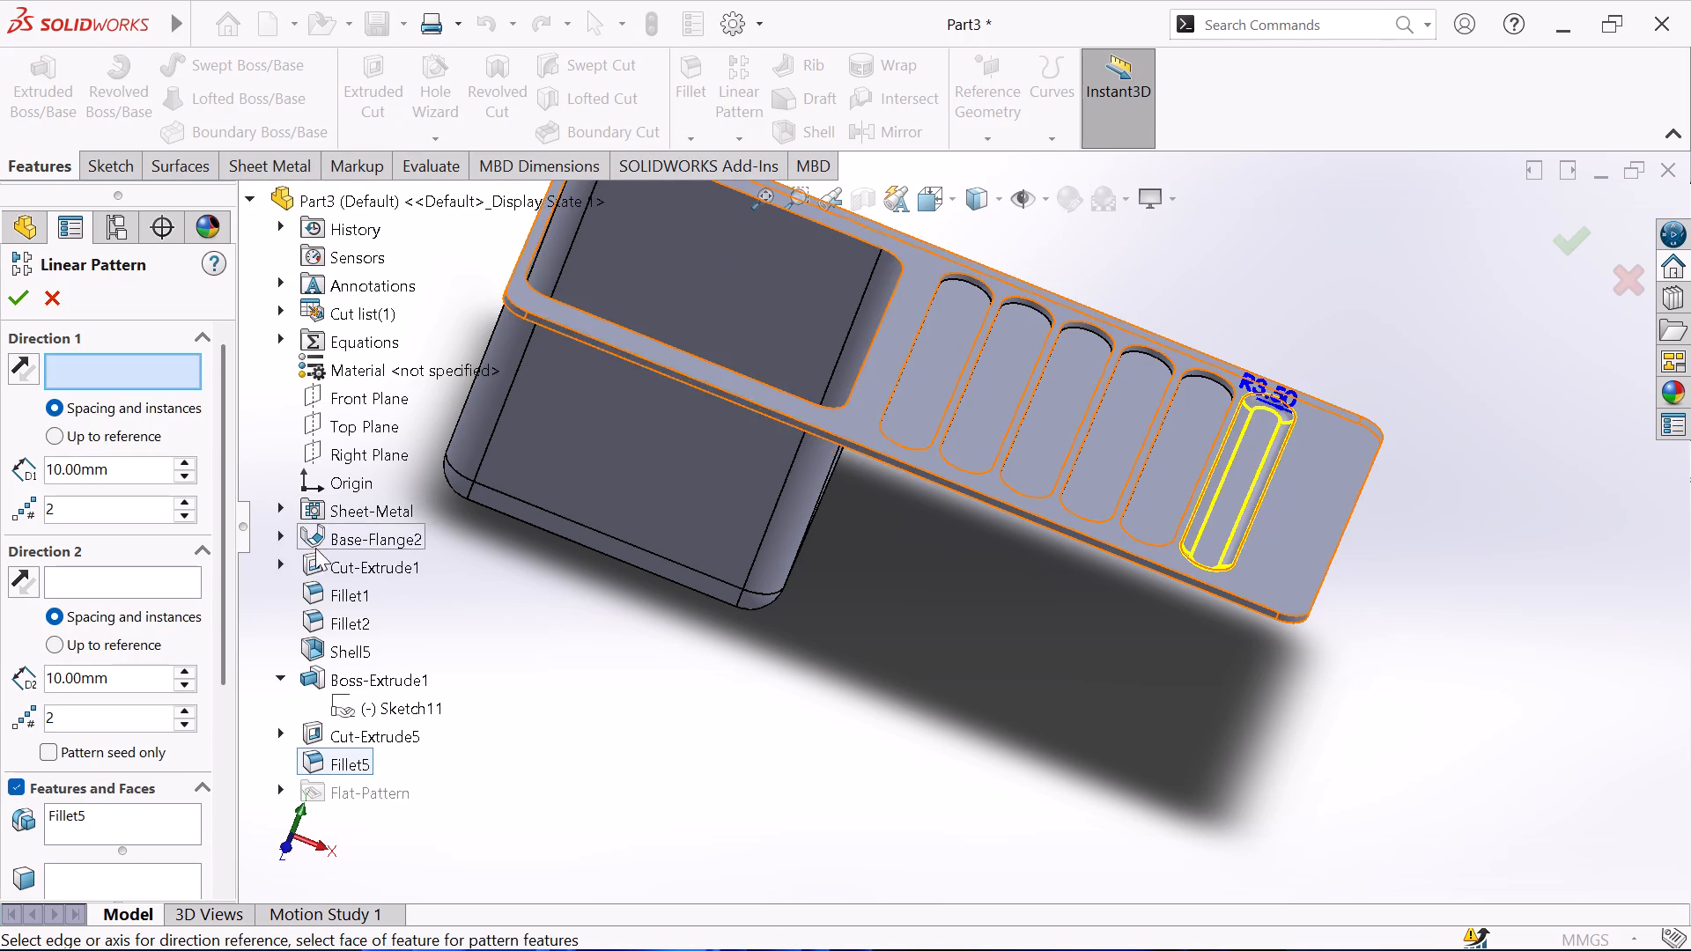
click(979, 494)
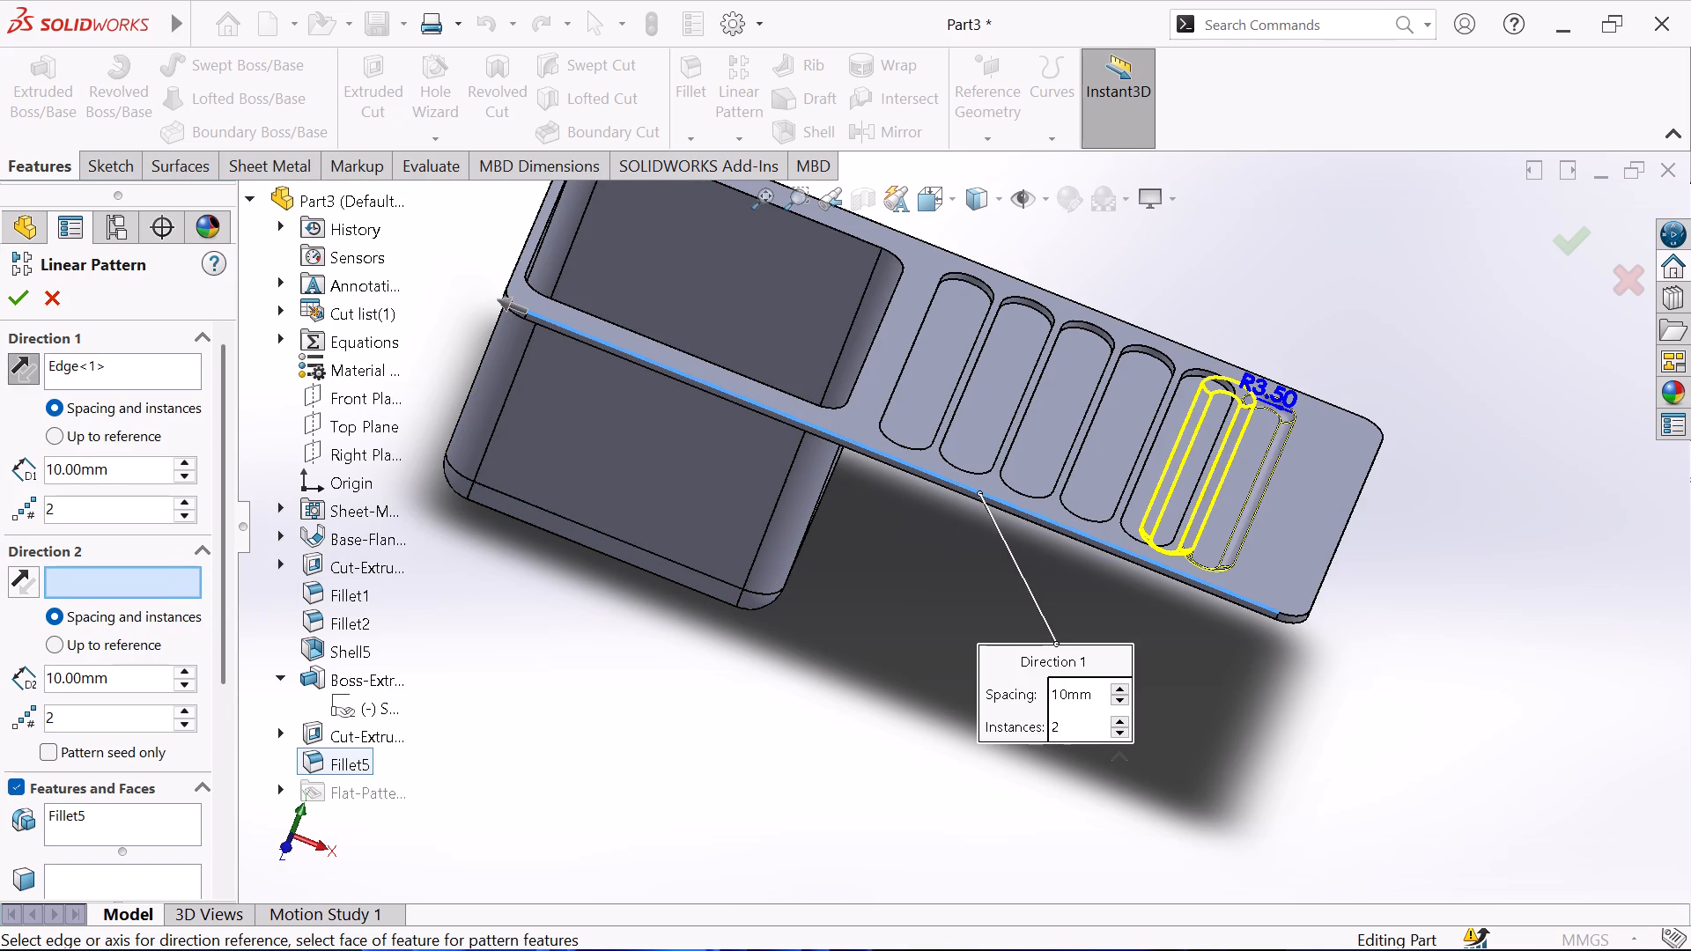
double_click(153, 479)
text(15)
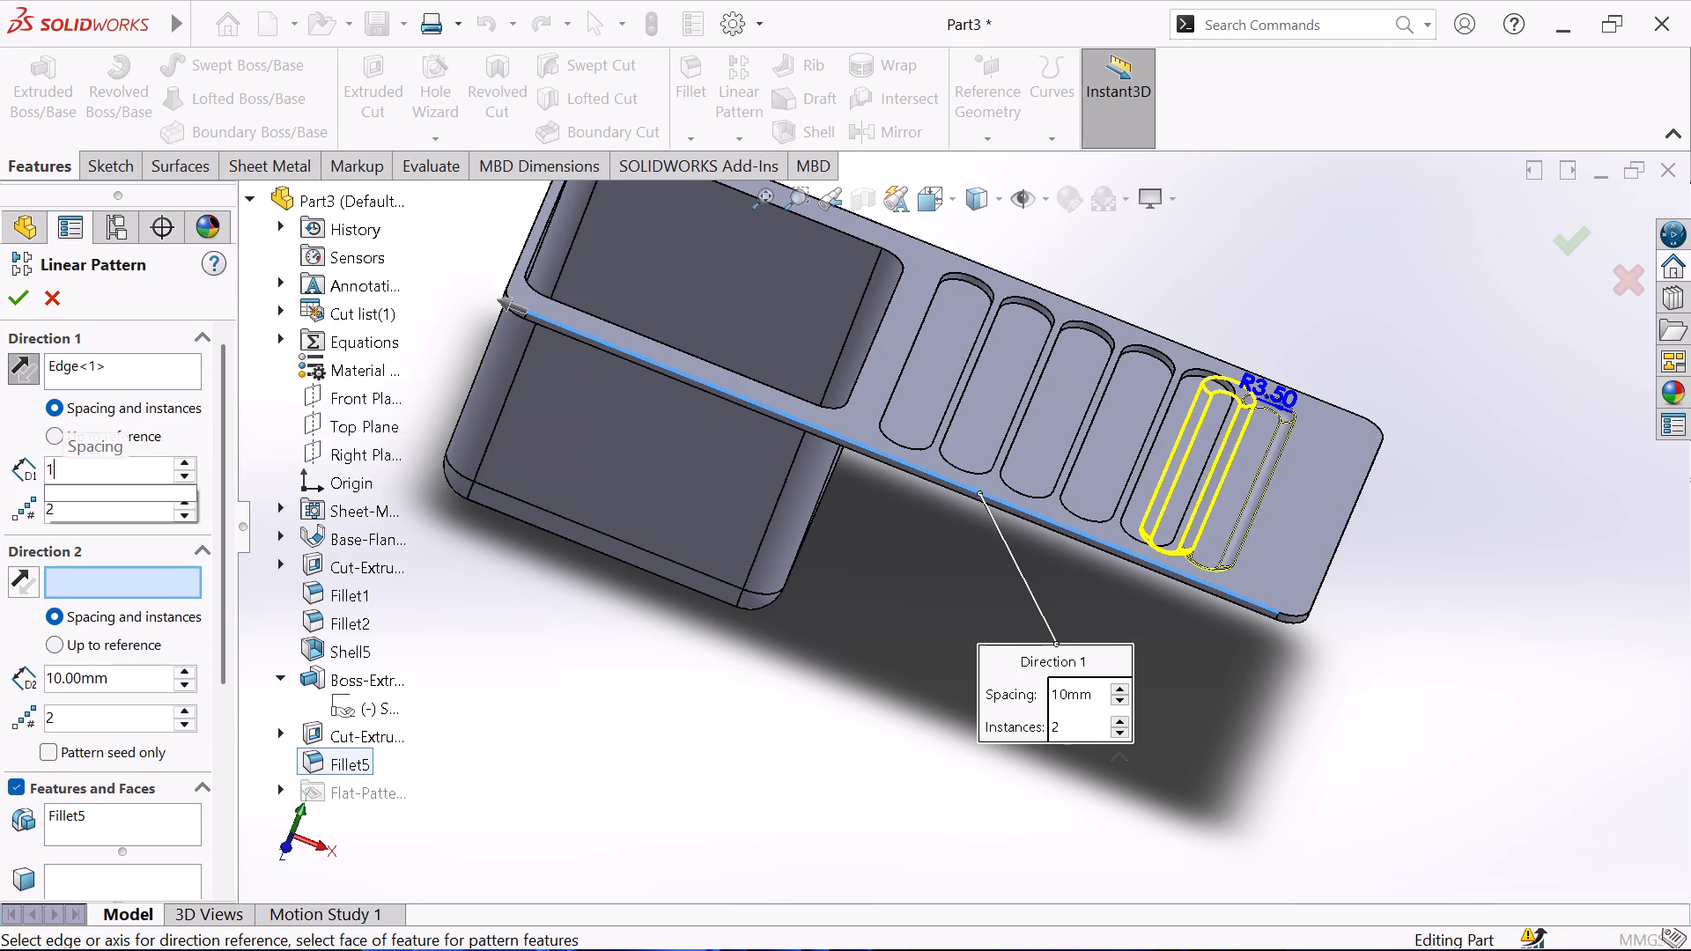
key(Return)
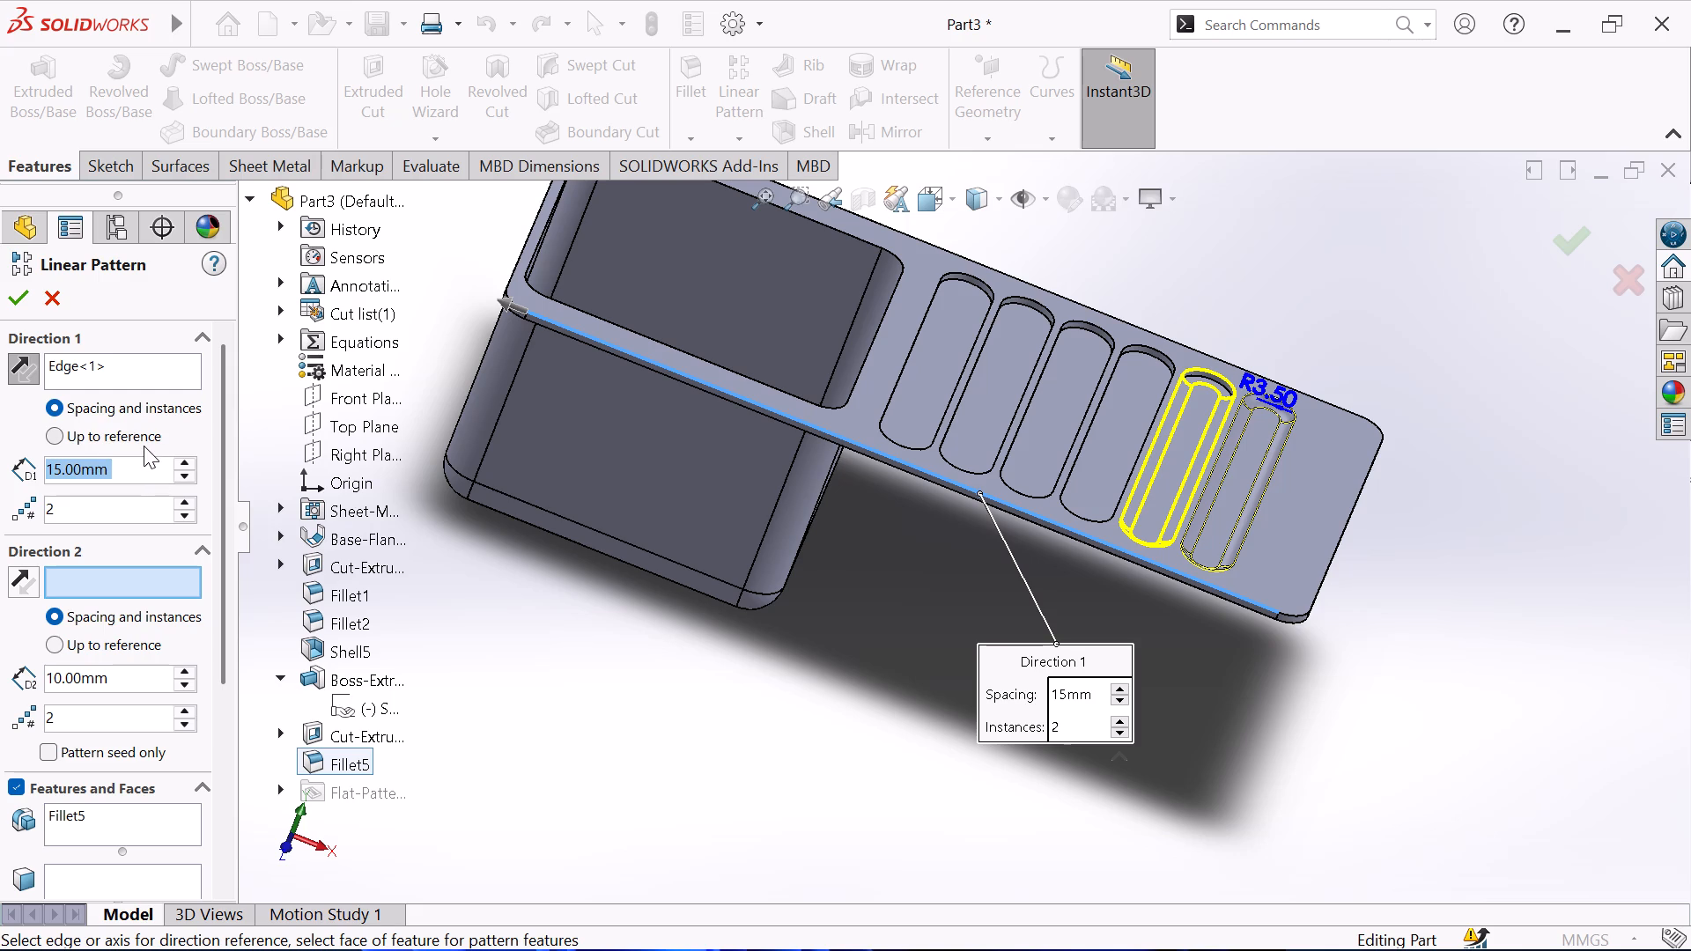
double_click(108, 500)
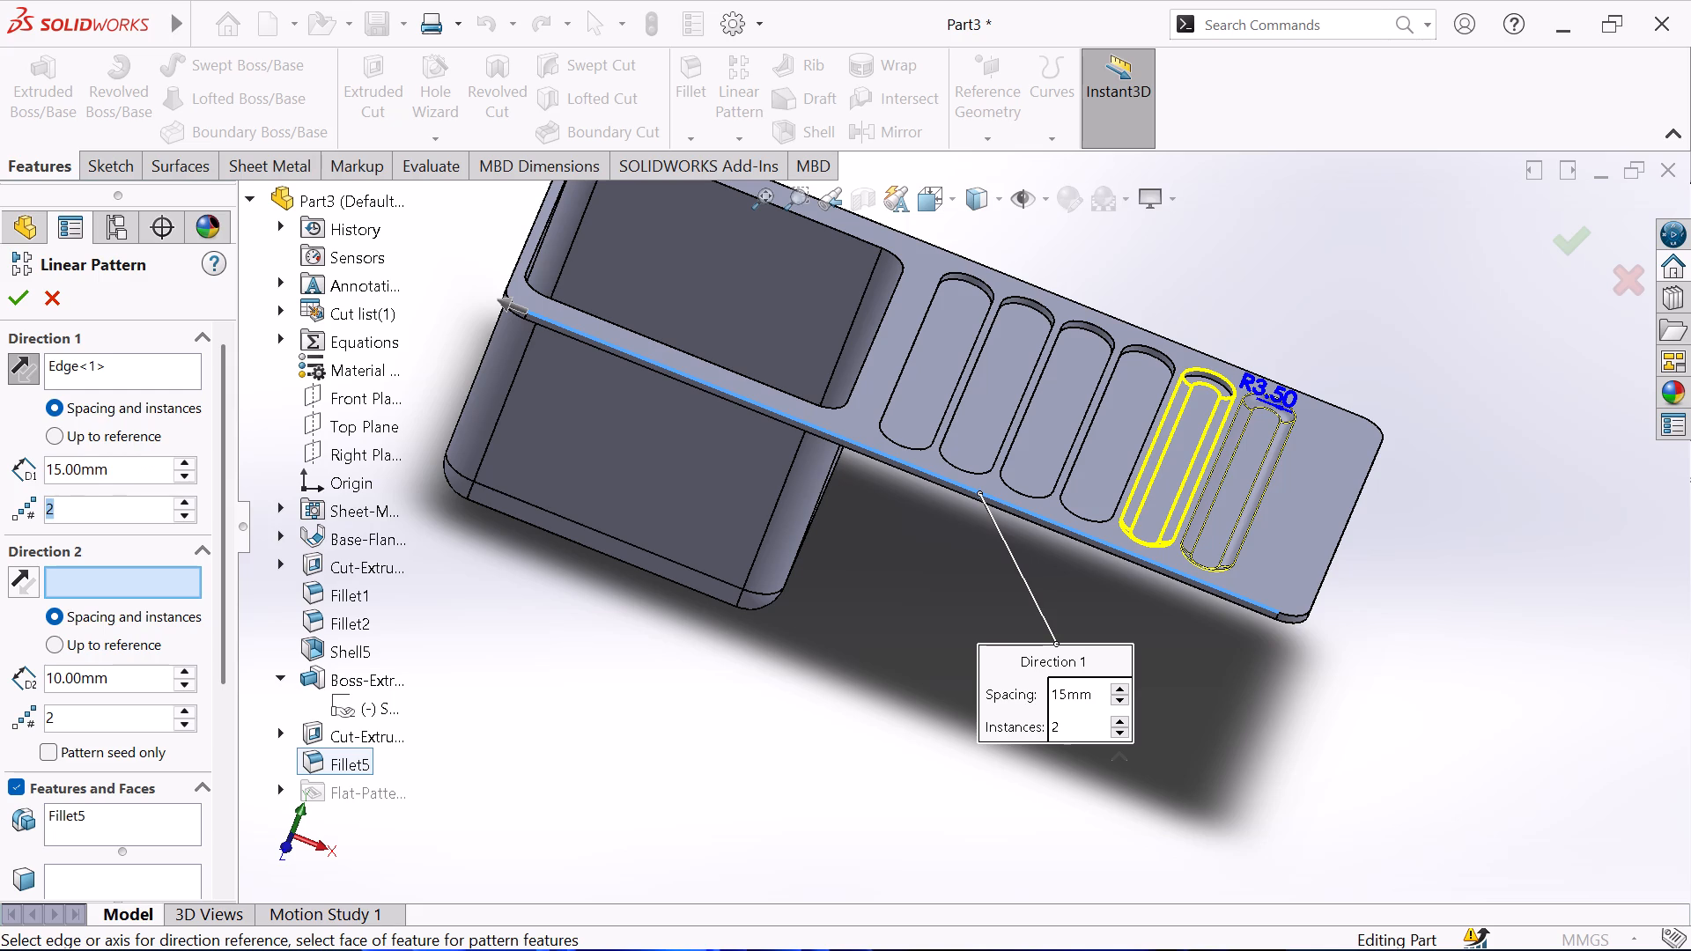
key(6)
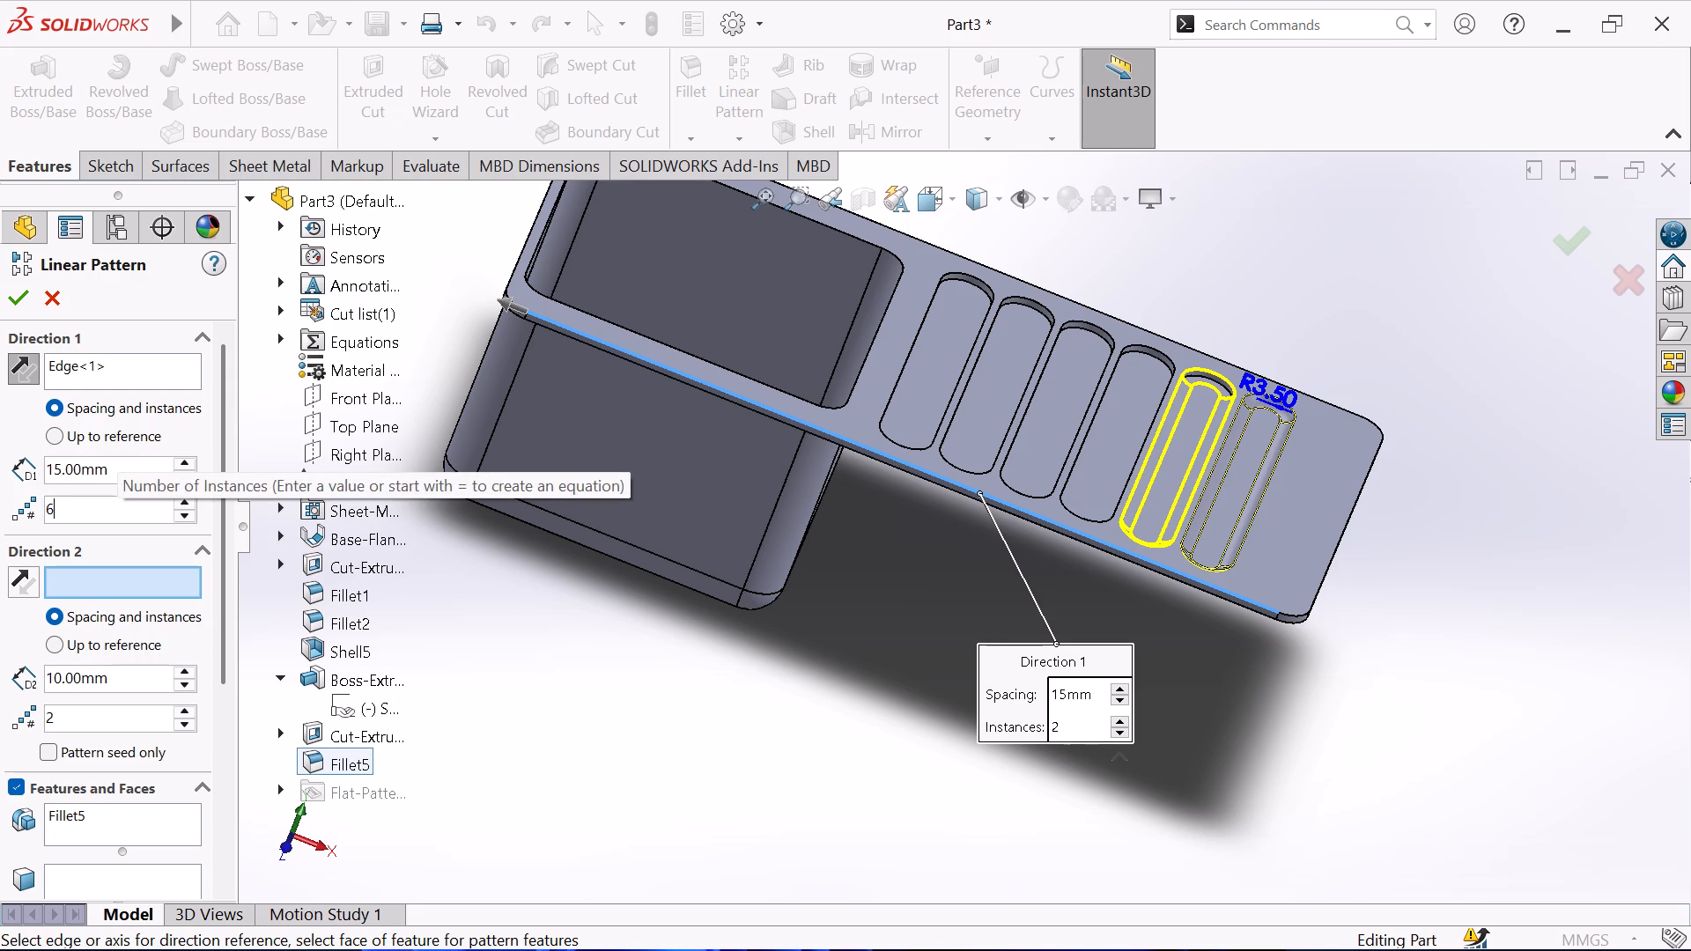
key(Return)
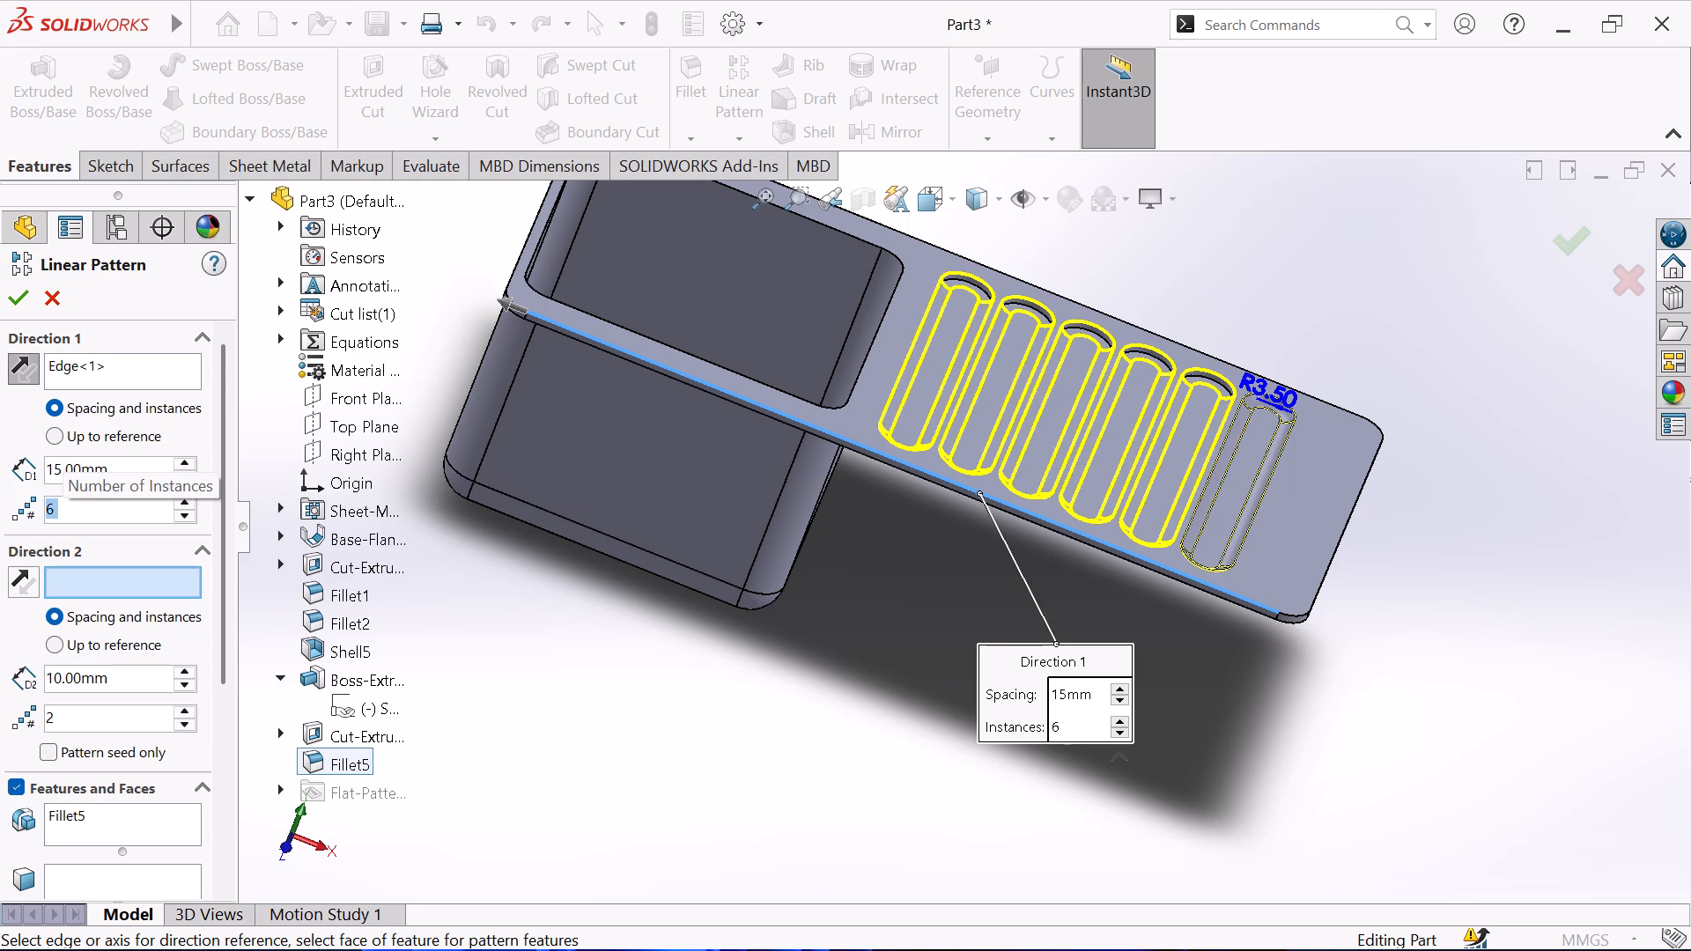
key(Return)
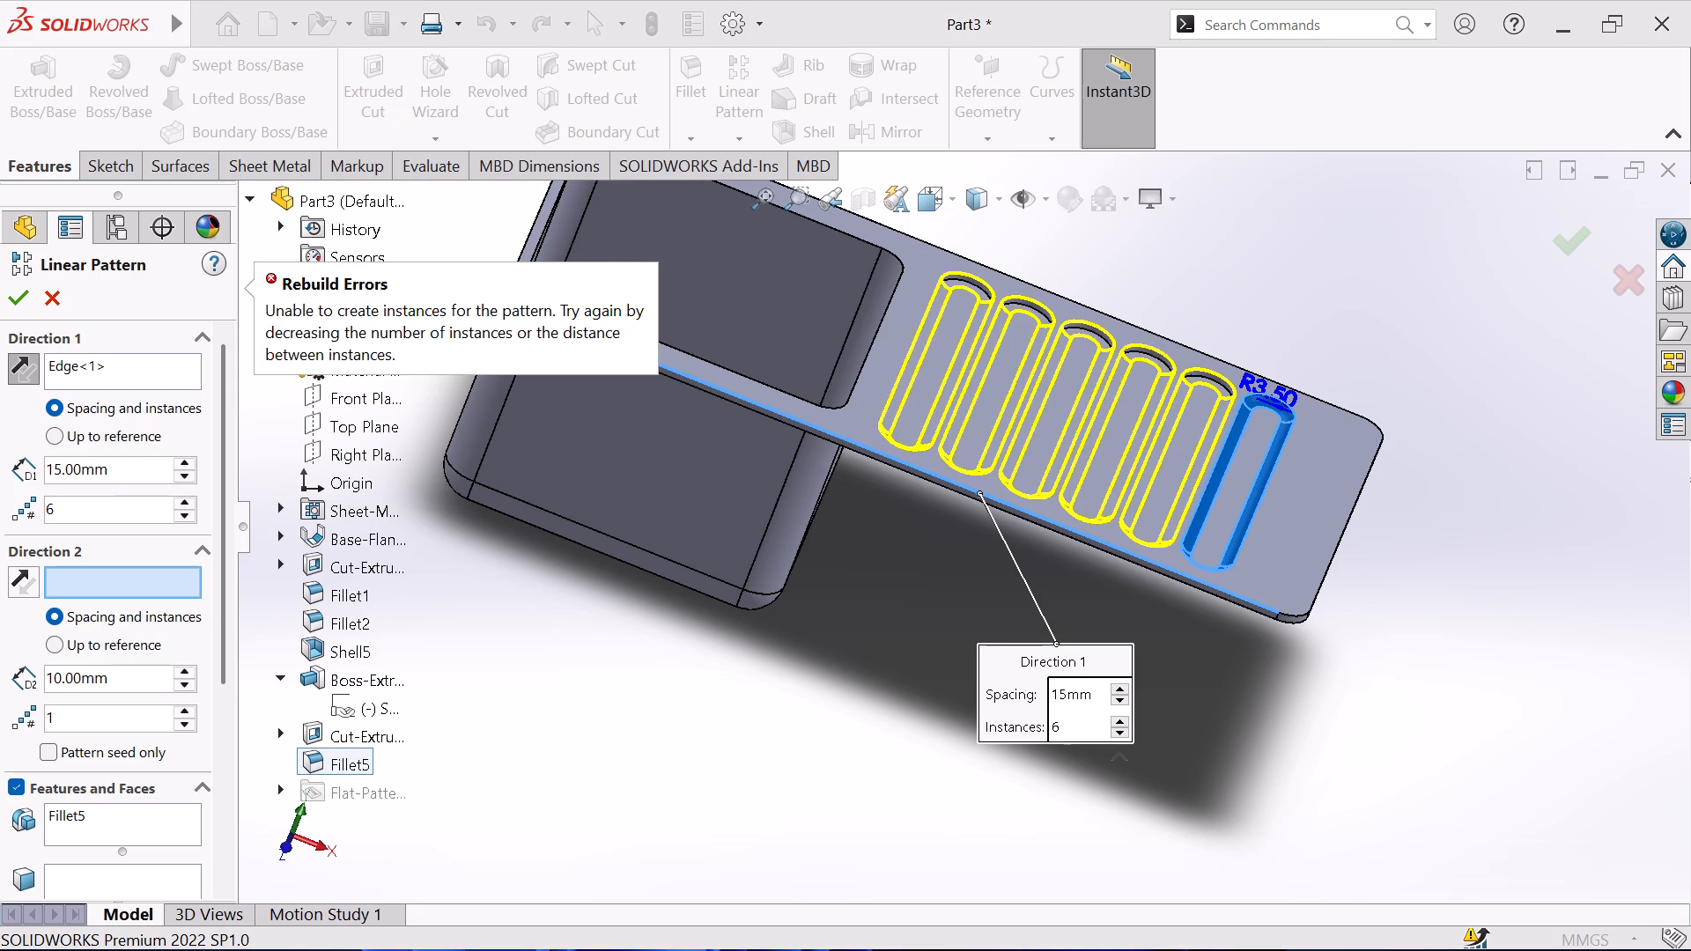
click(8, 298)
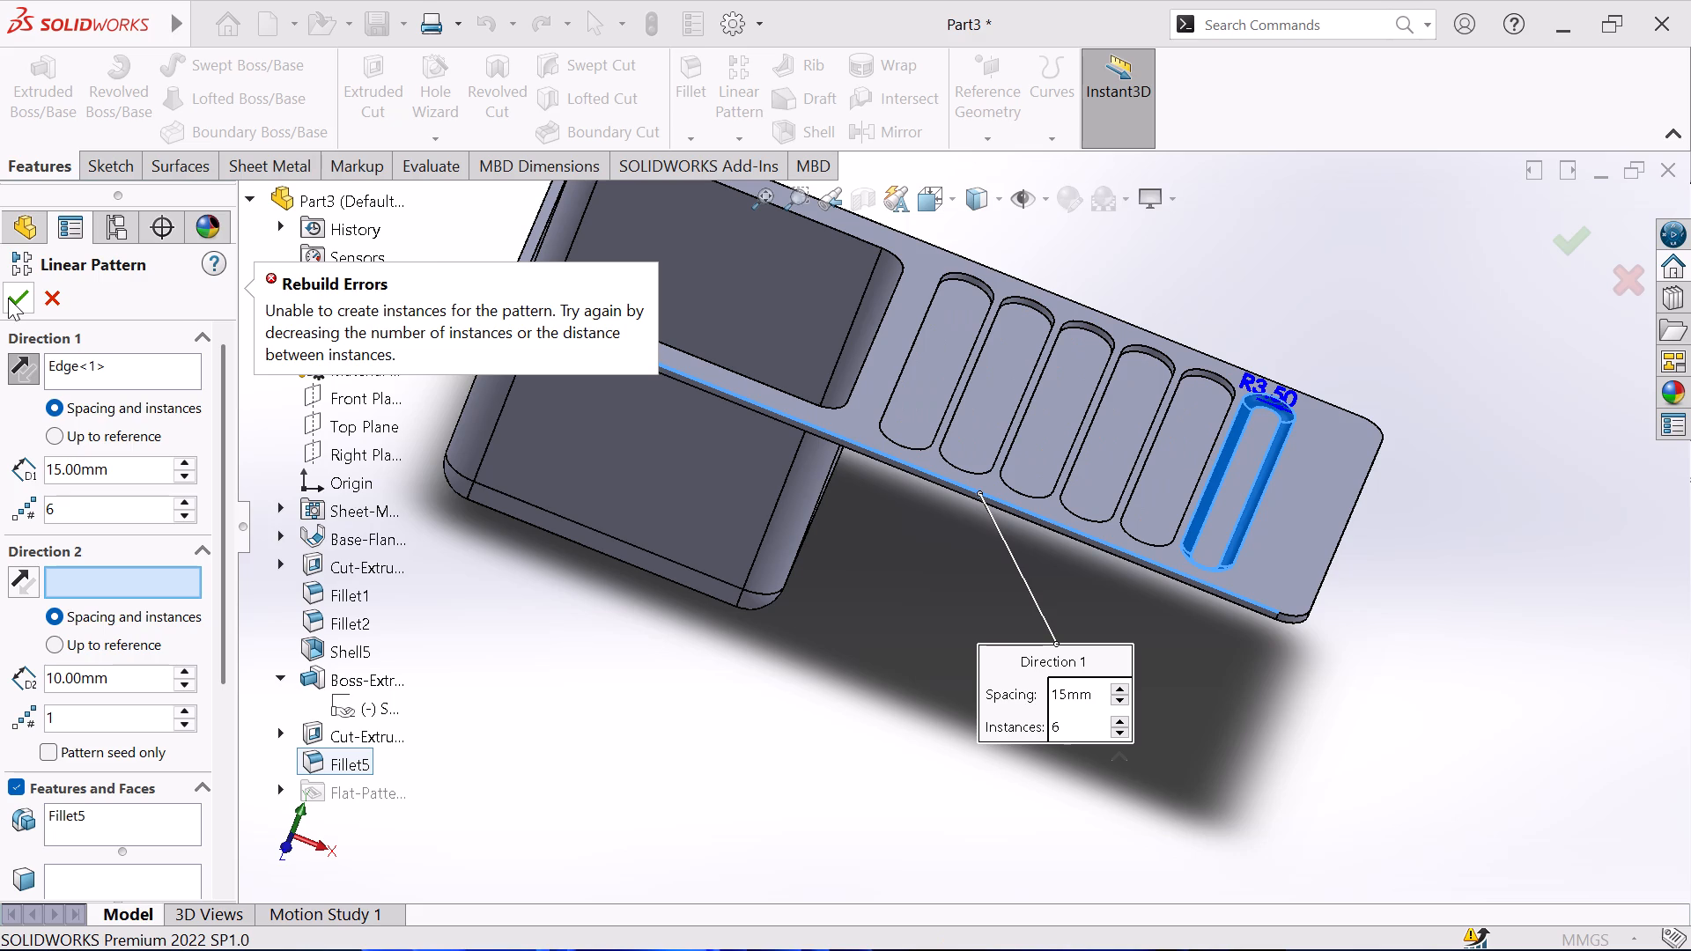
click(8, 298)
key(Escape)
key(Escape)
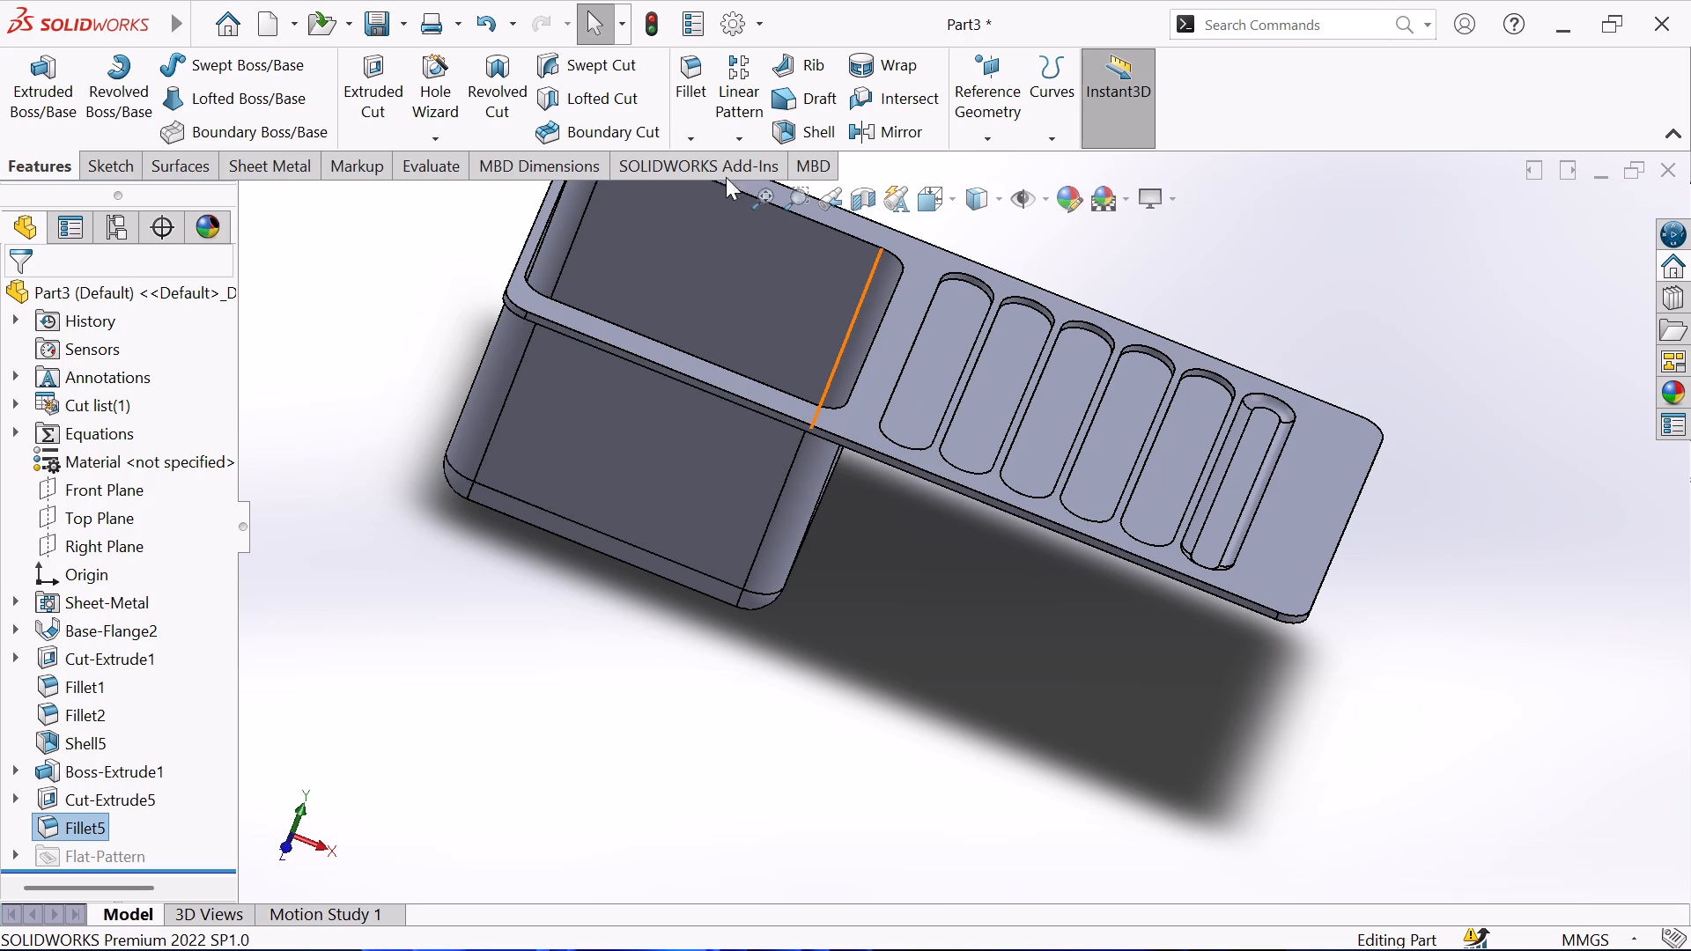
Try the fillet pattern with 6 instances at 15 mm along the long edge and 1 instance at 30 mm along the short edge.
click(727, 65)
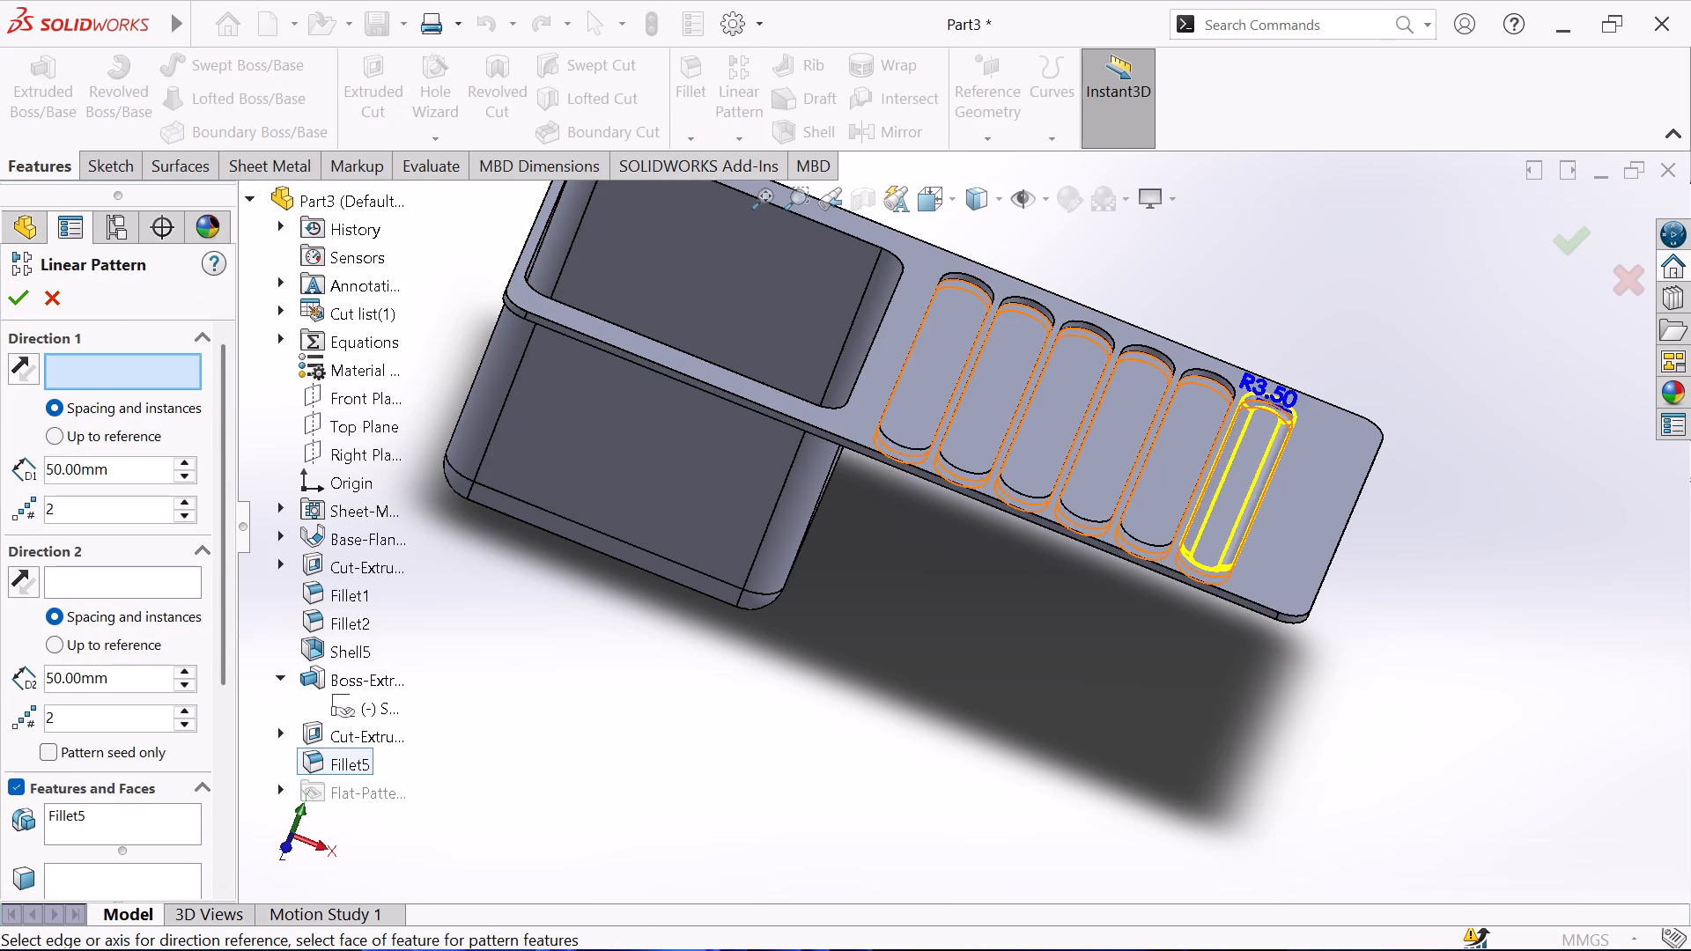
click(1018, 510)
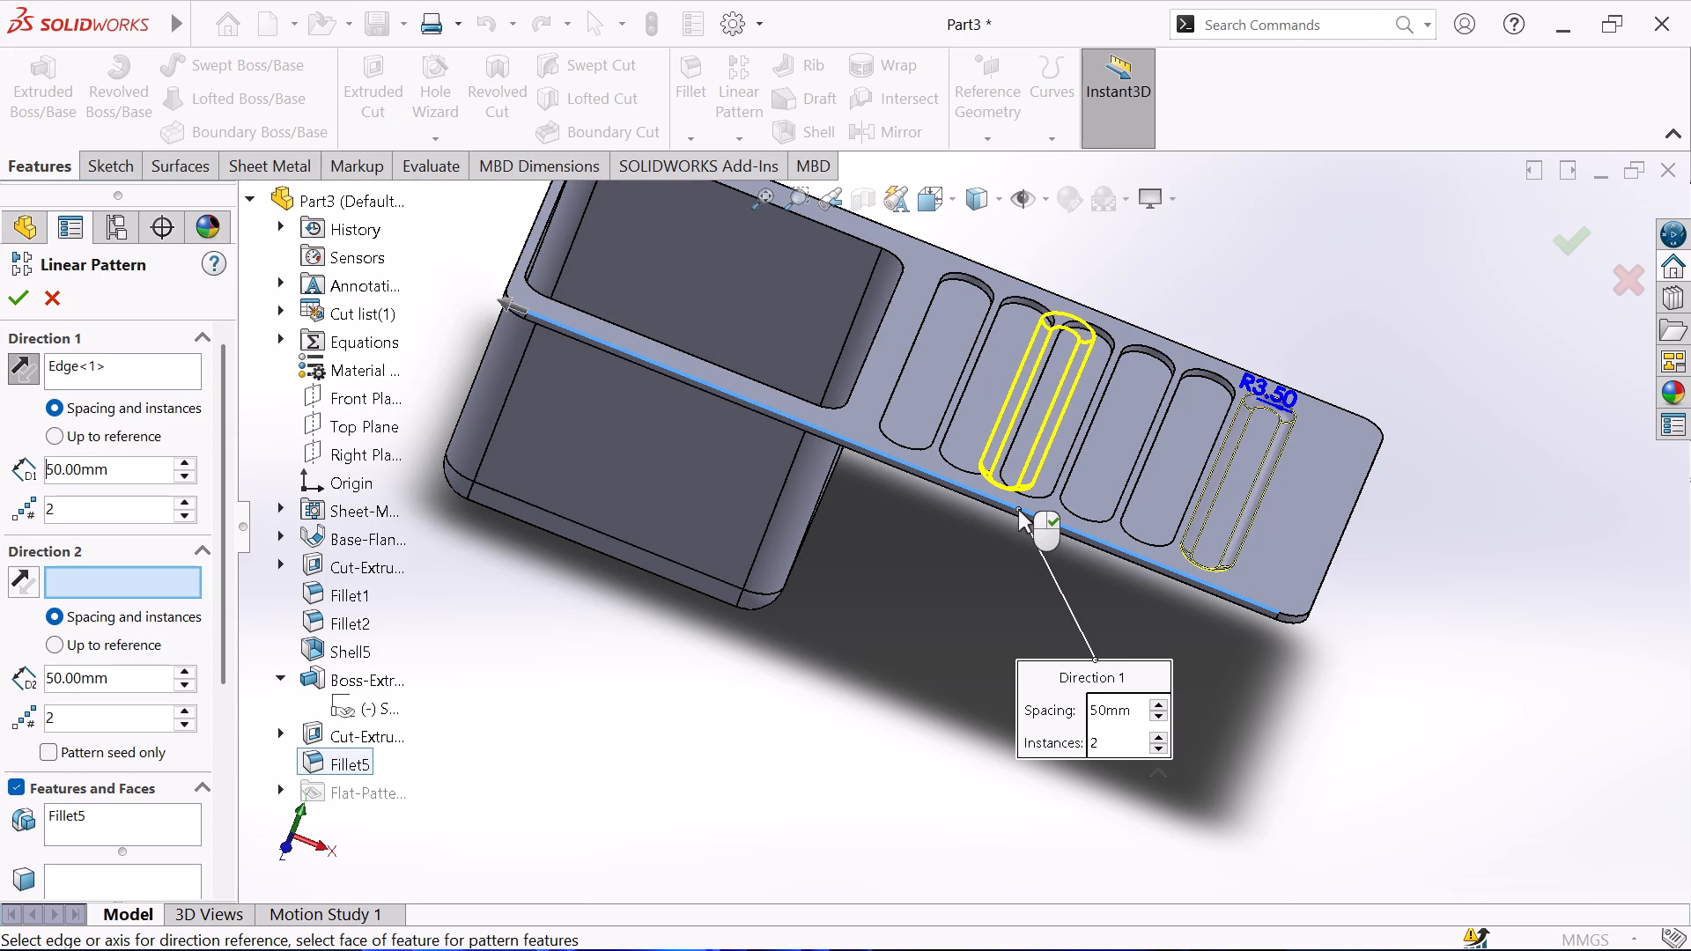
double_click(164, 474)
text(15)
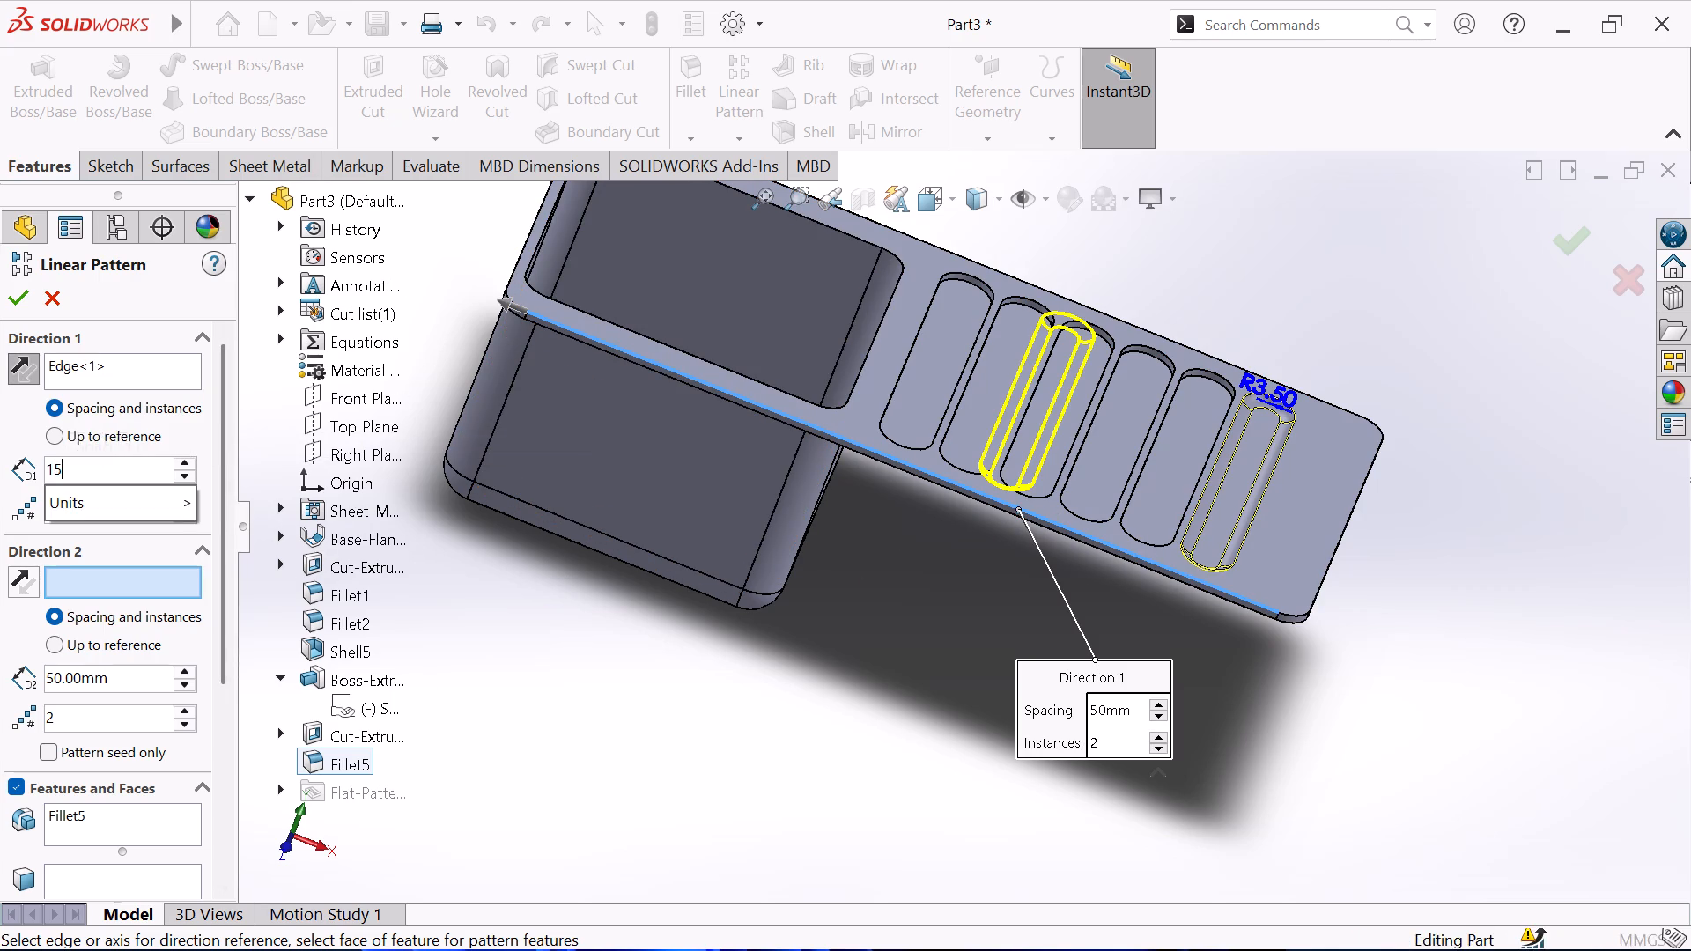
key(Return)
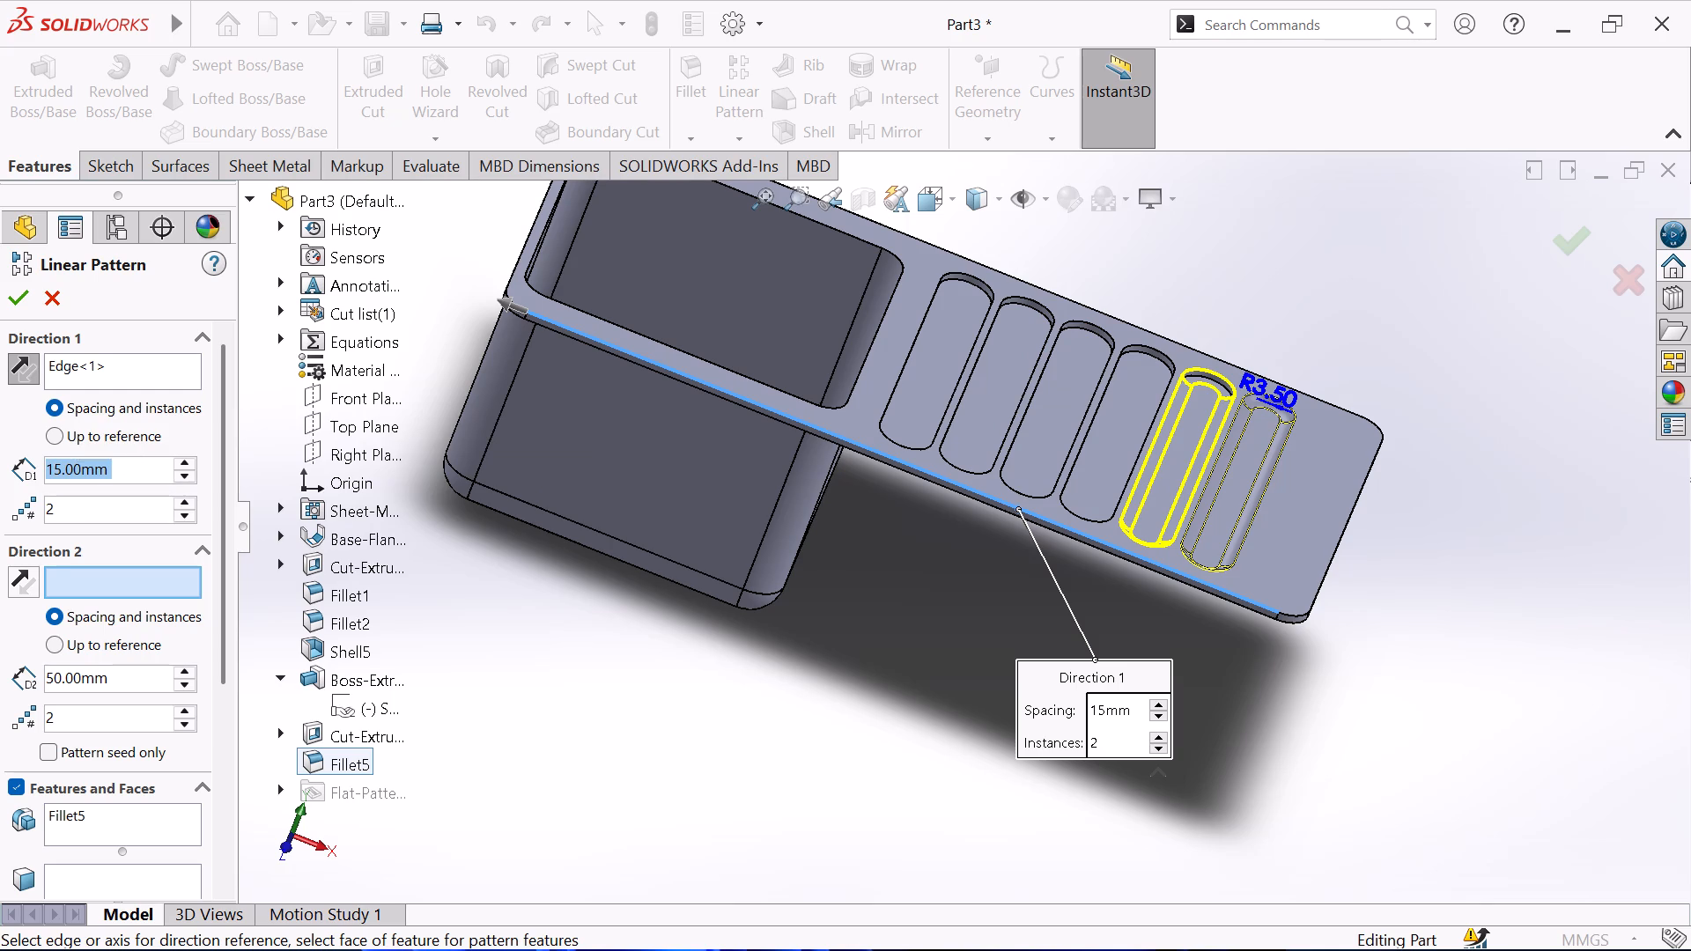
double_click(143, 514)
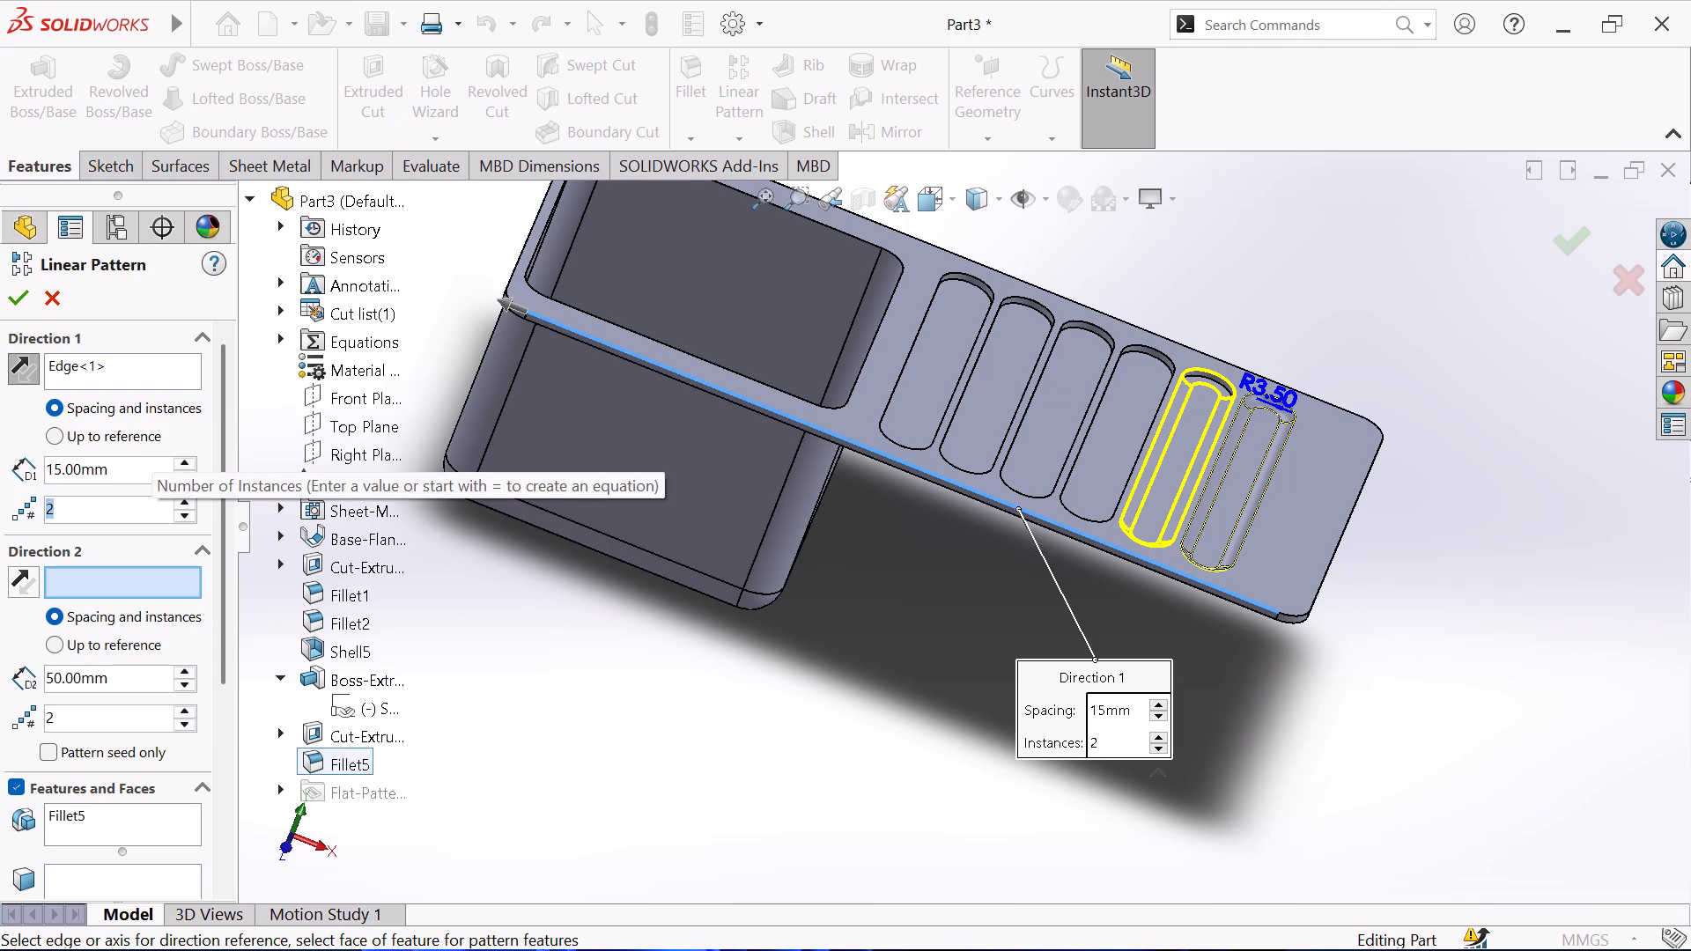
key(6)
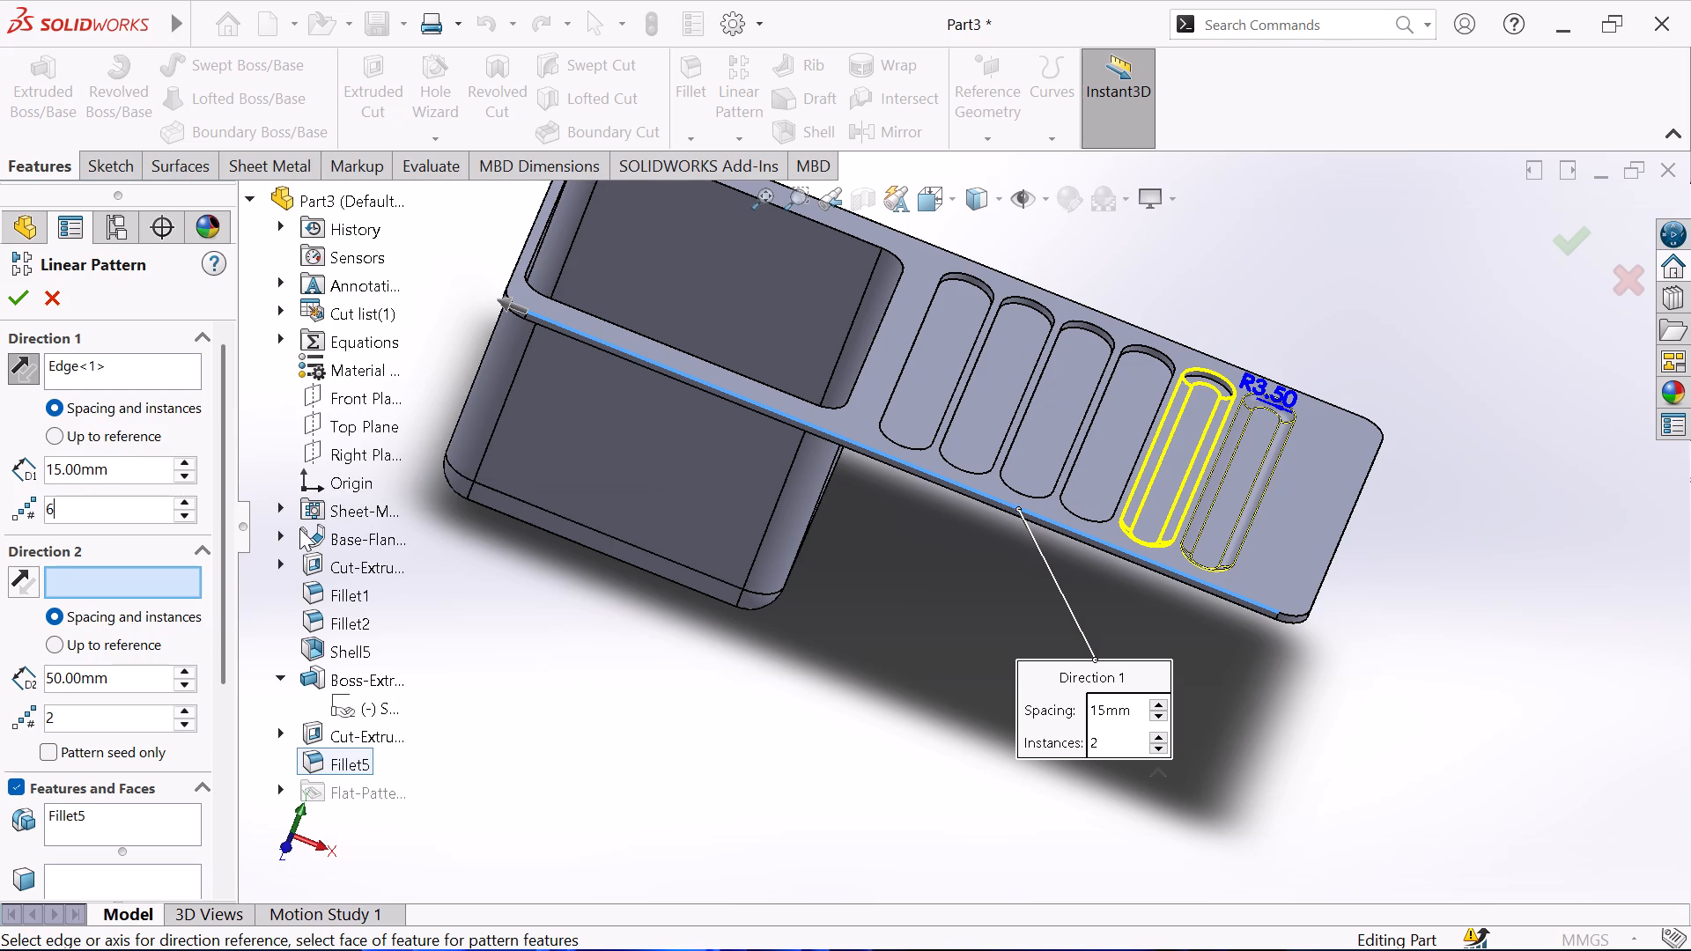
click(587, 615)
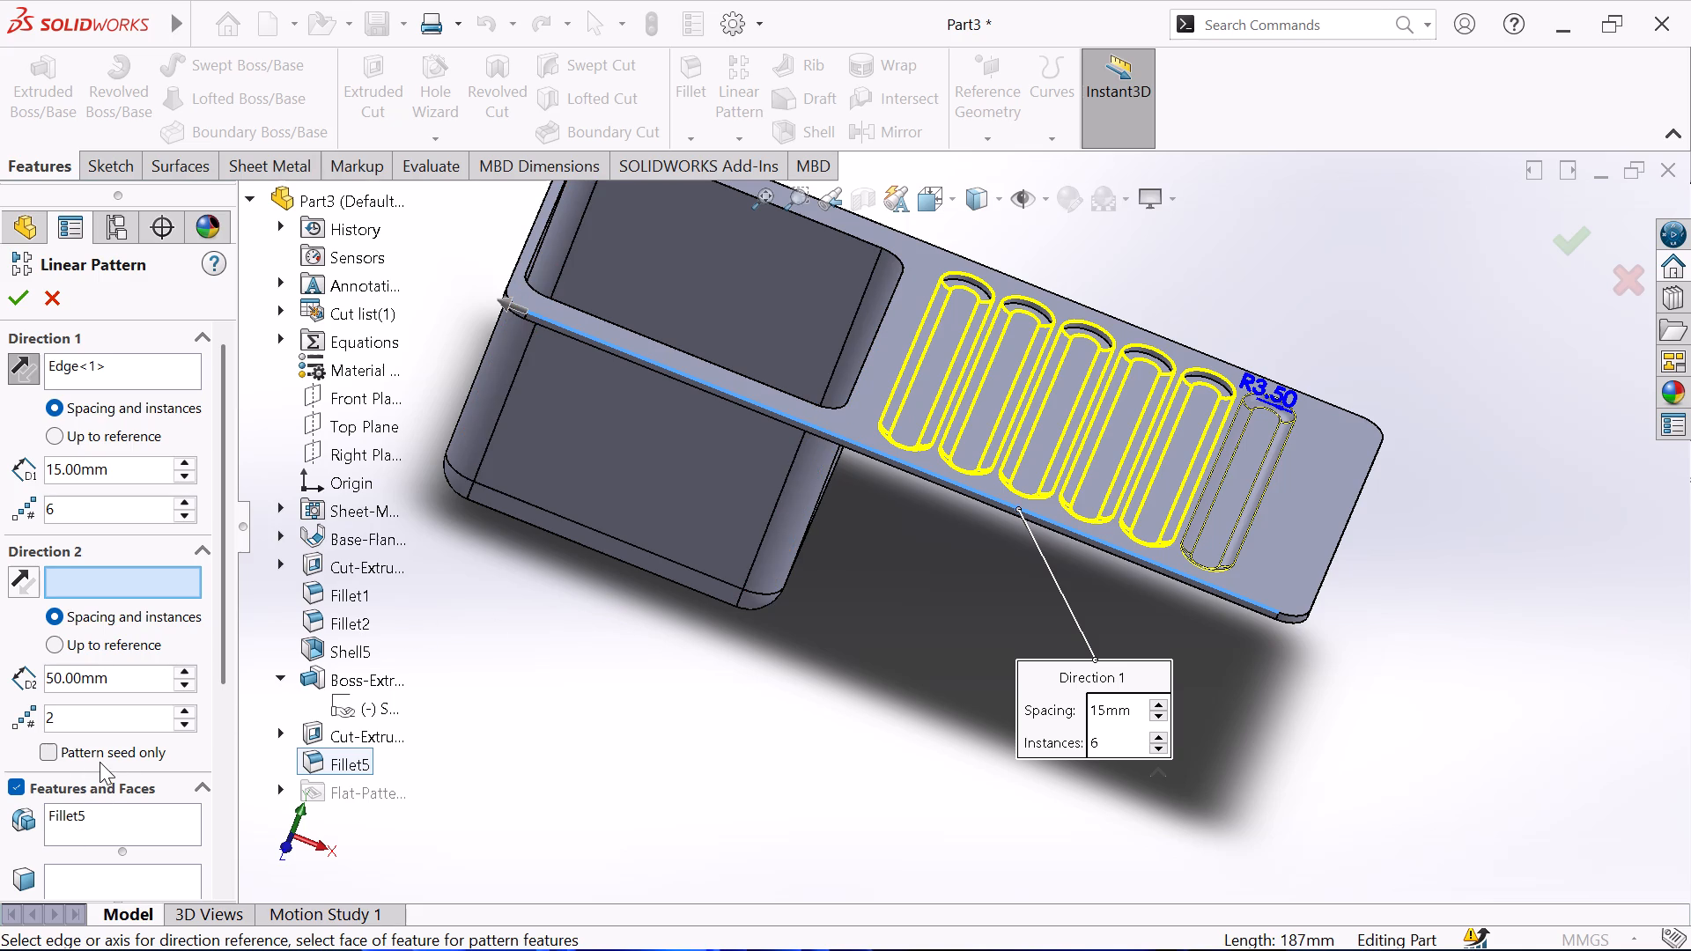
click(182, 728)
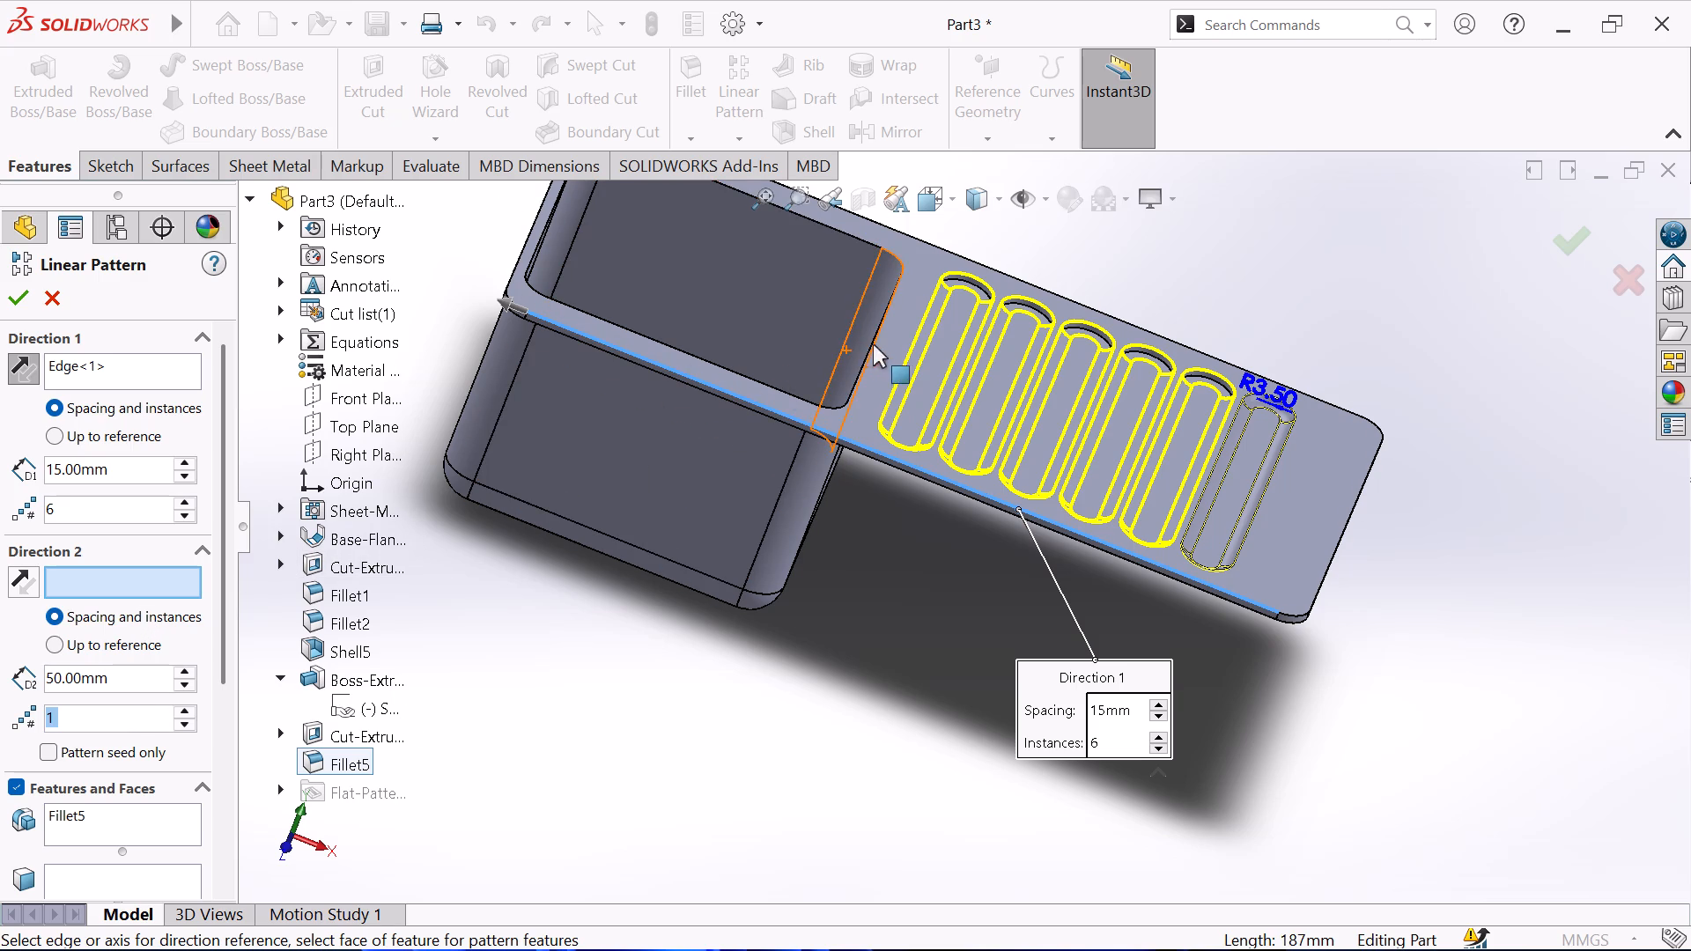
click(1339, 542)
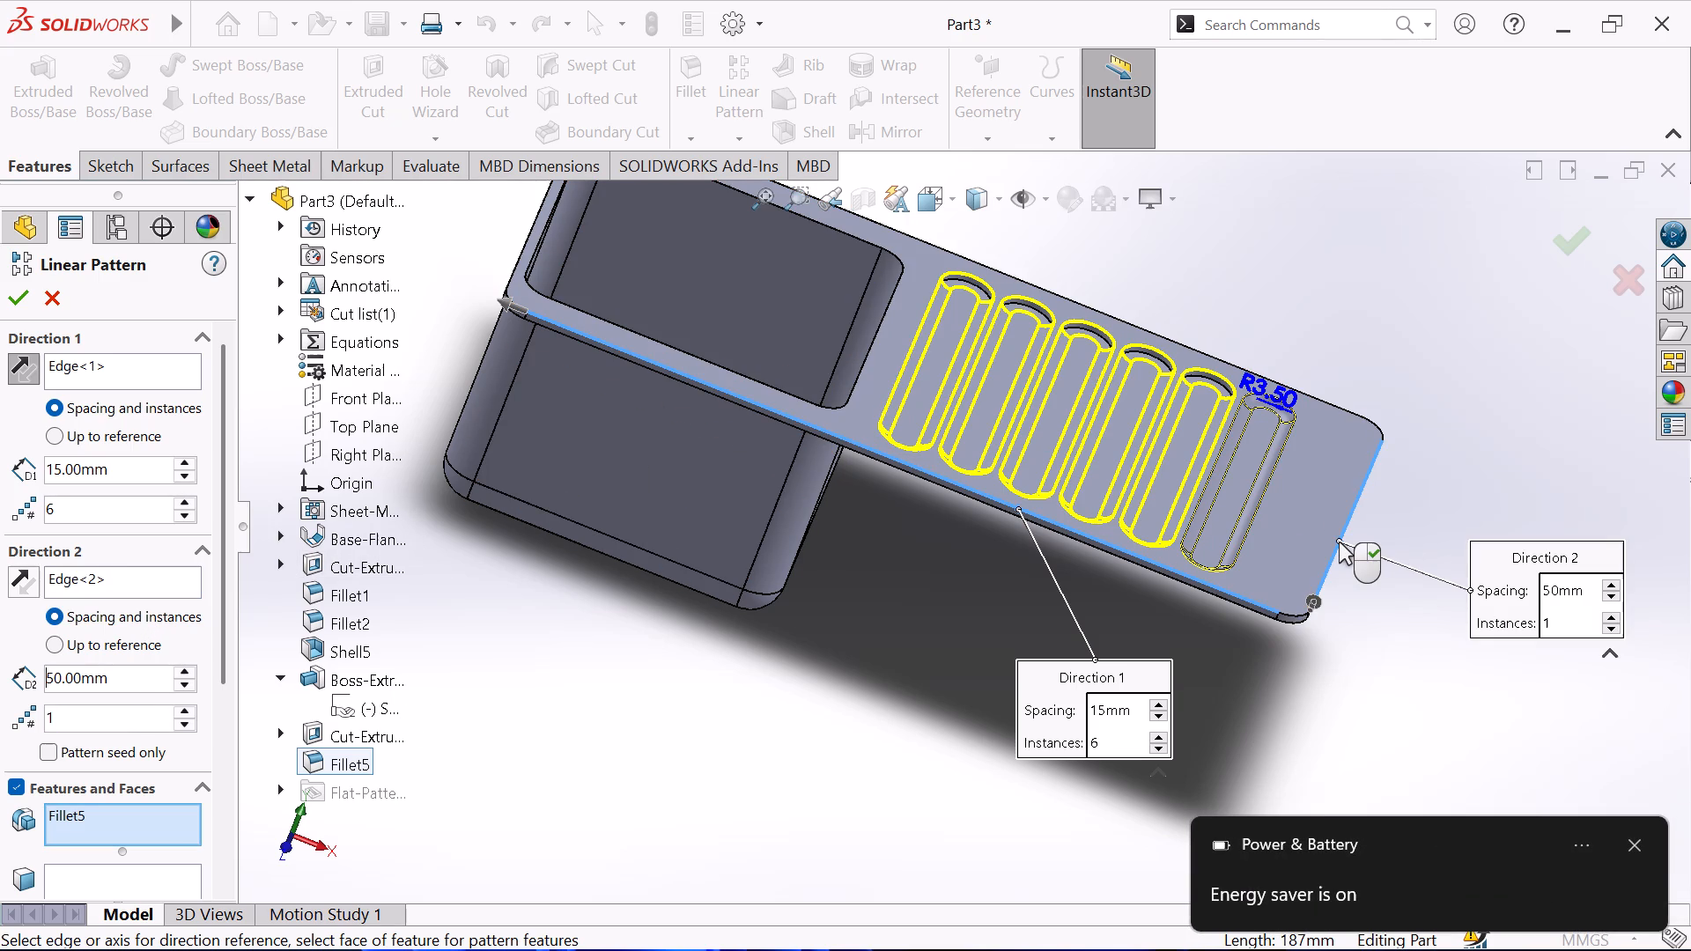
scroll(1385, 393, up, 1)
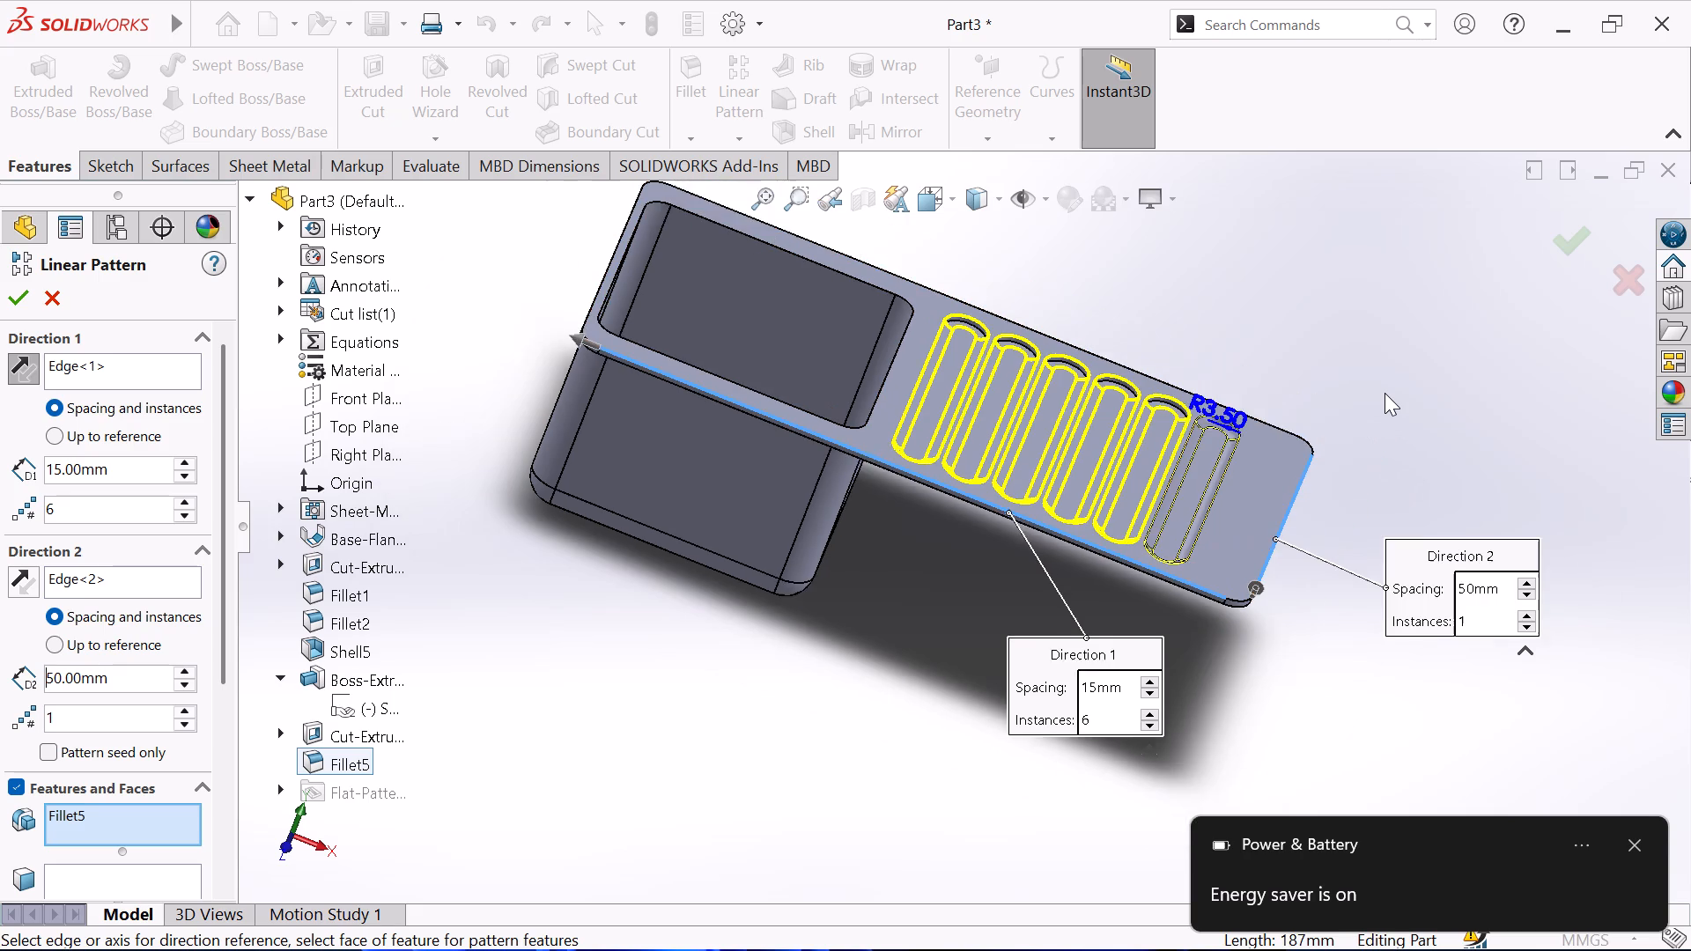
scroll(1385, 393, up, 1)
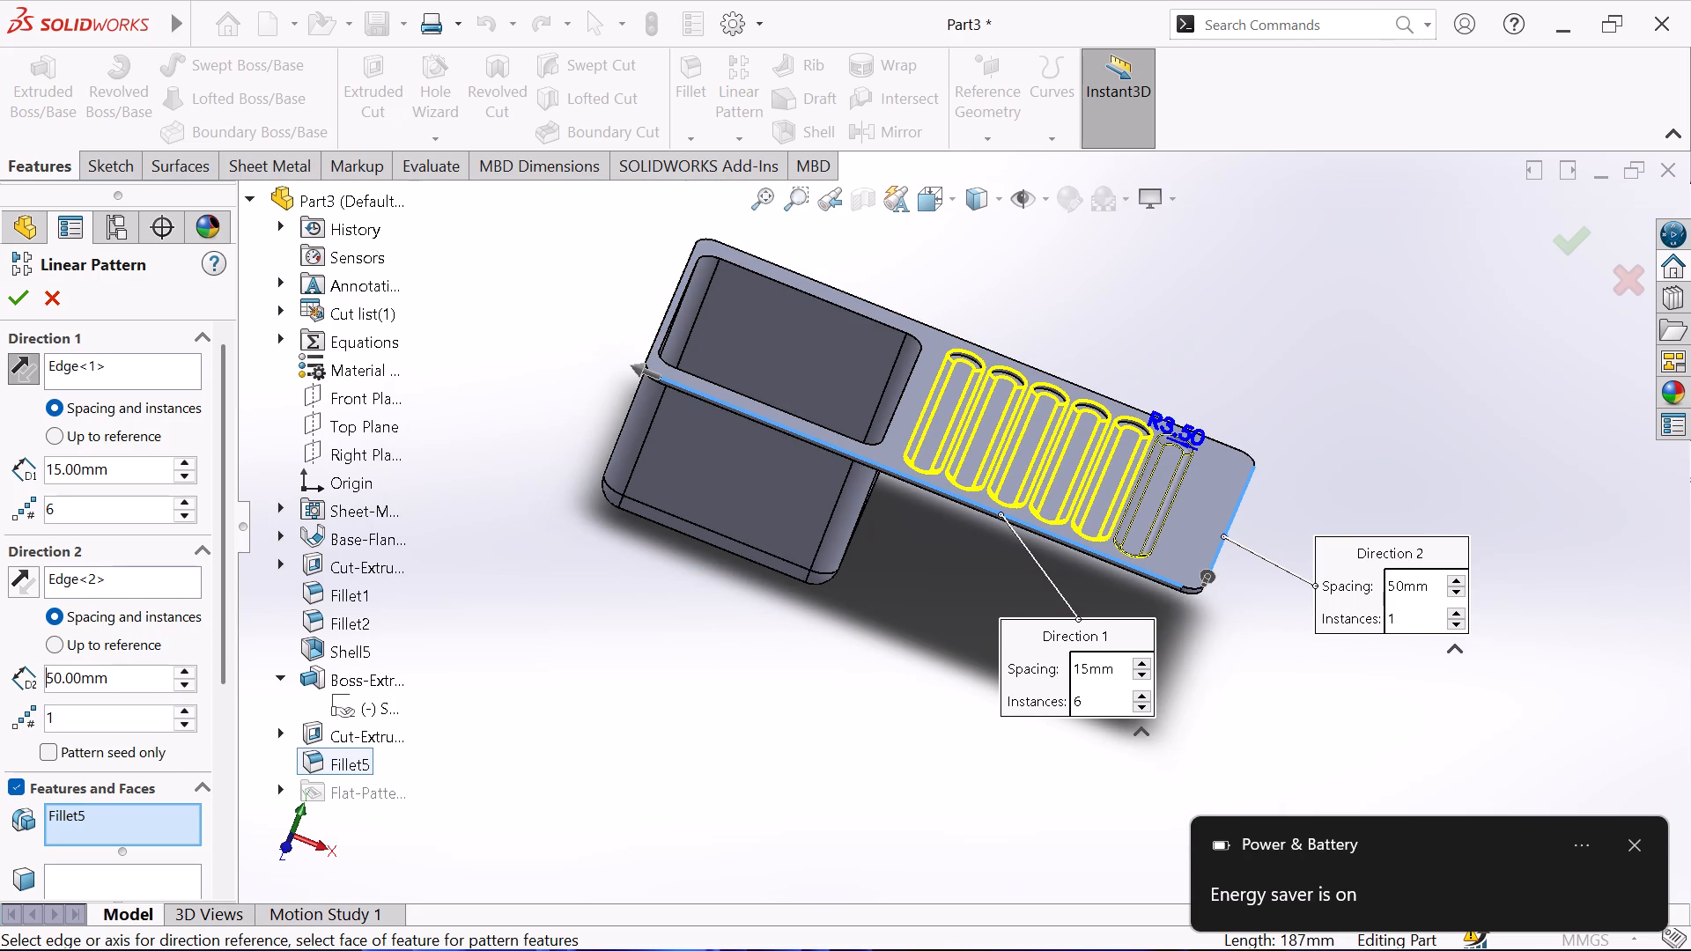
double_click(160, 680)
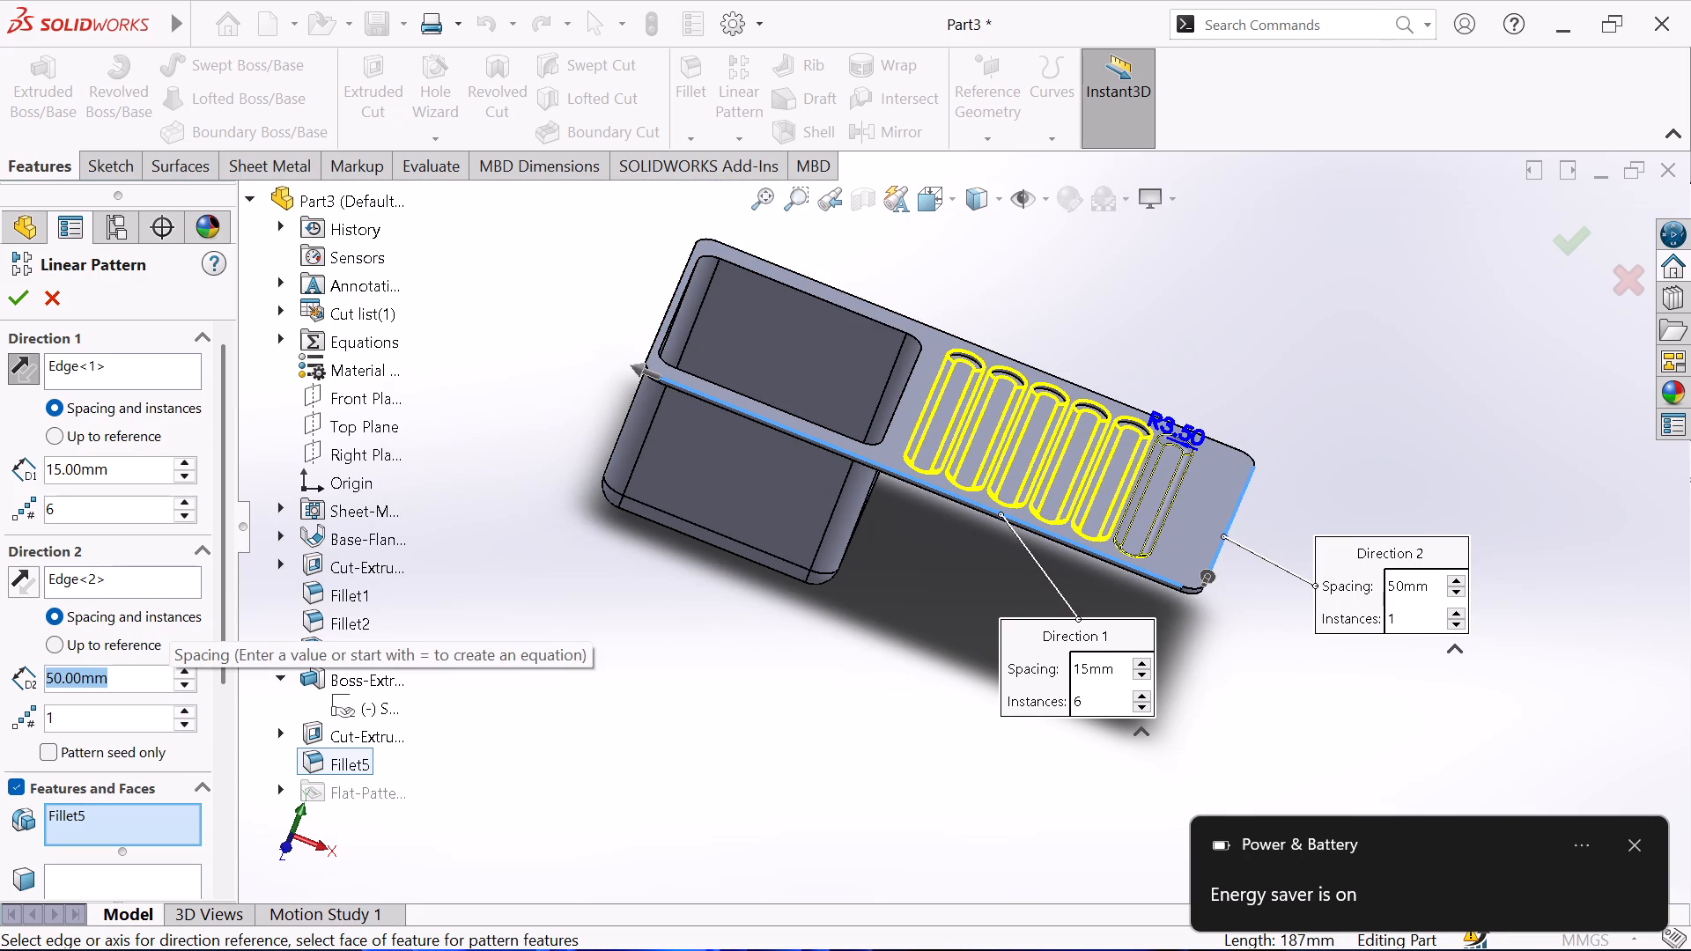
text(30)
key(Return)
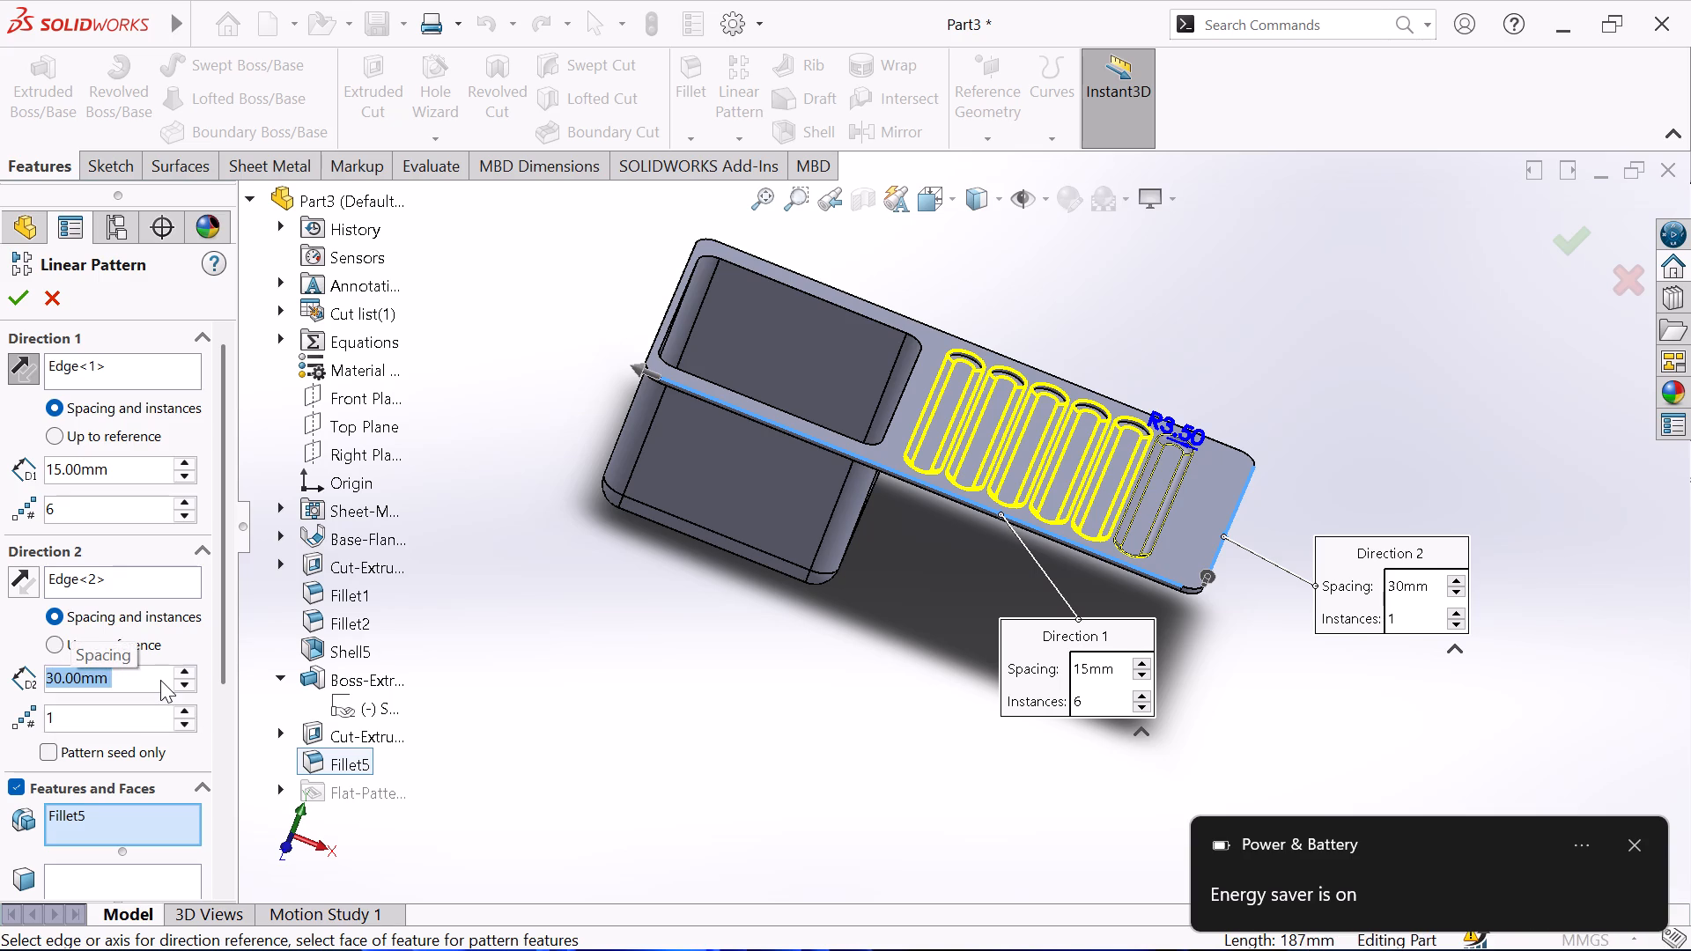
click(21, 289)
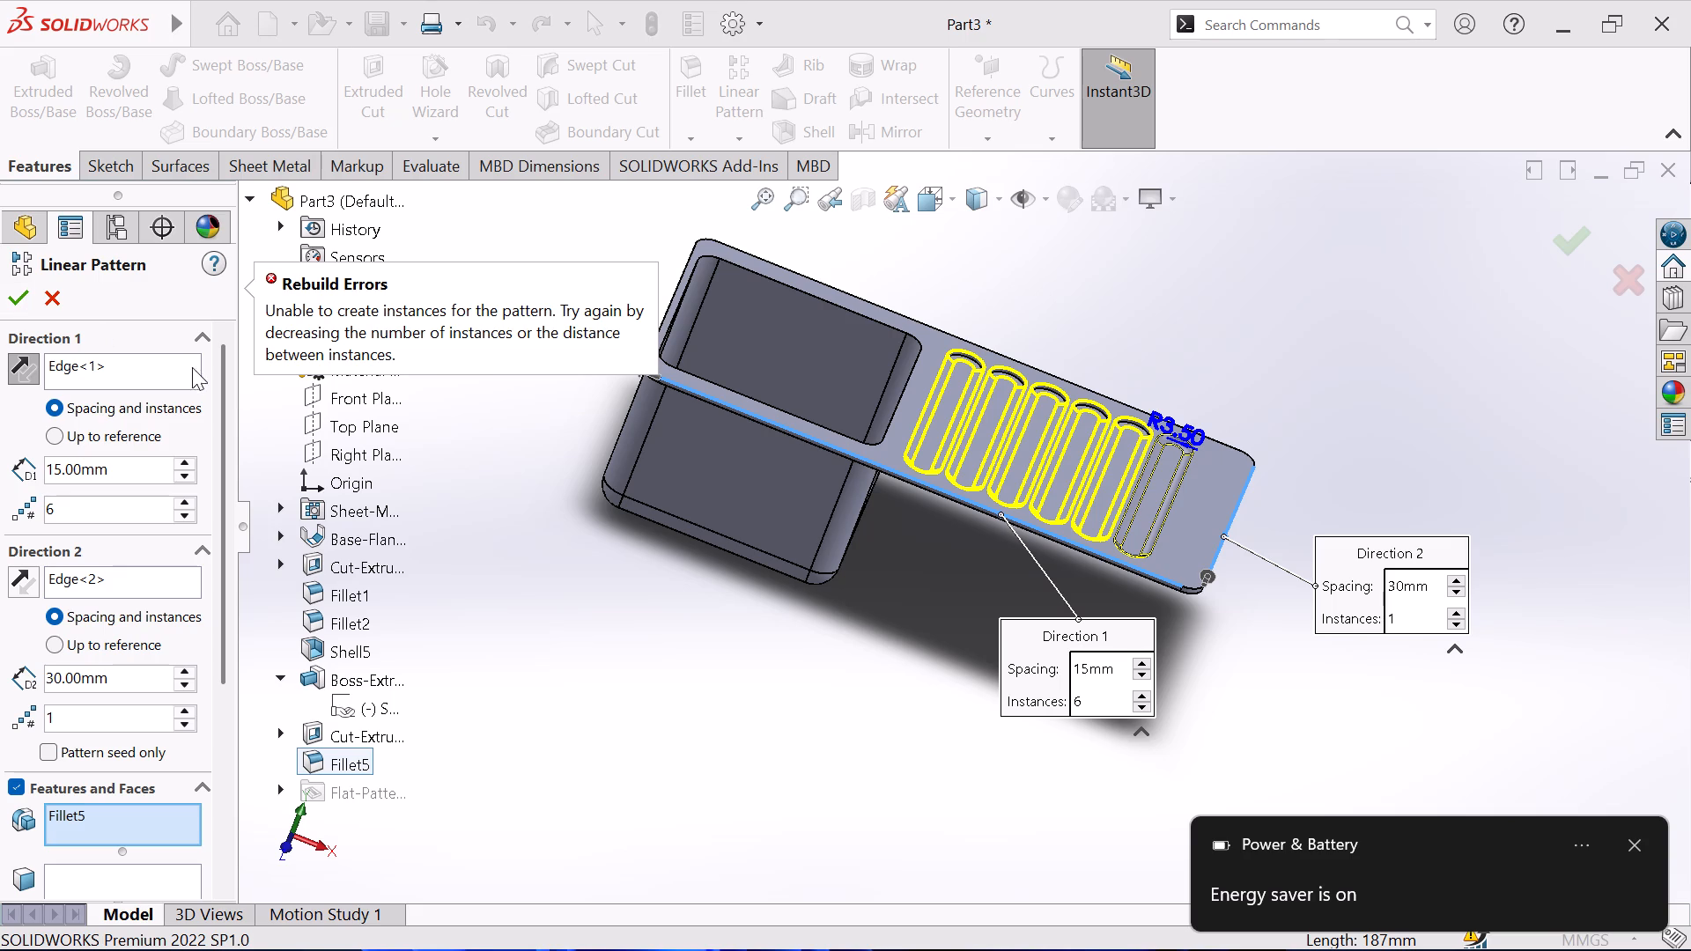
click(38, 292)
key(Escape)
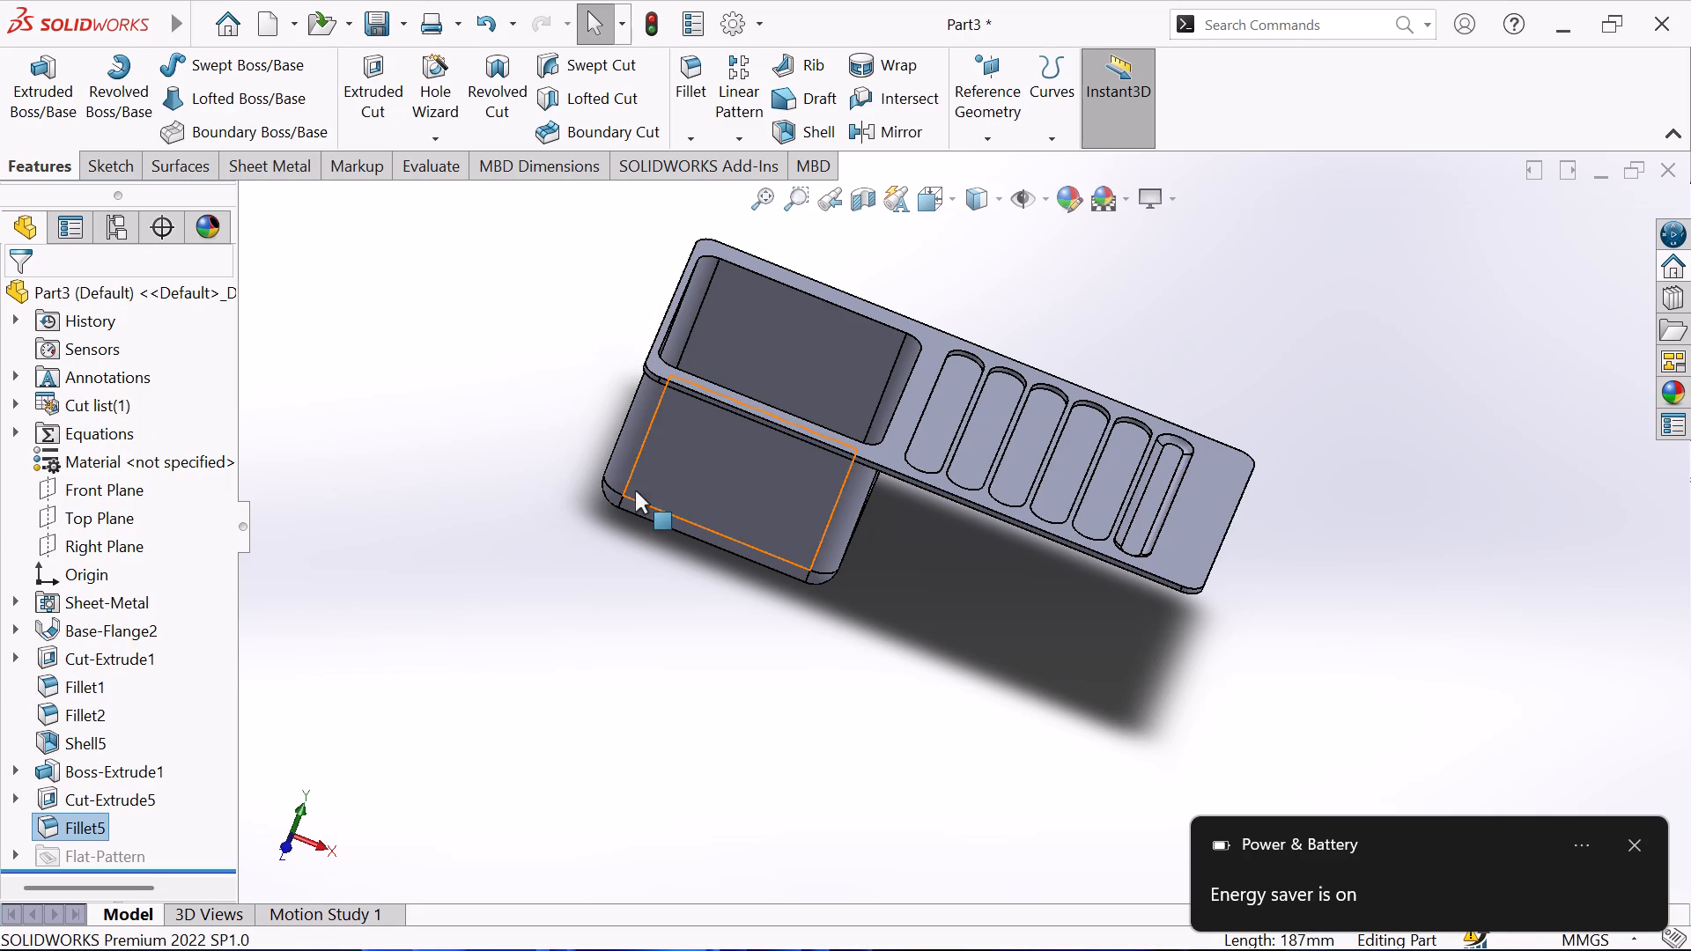
Fillet the floor faces of the five remaining unfilleted slots with a 3.5 mm radius.
scroll(636, 490, down, 1)
click(700, 111)
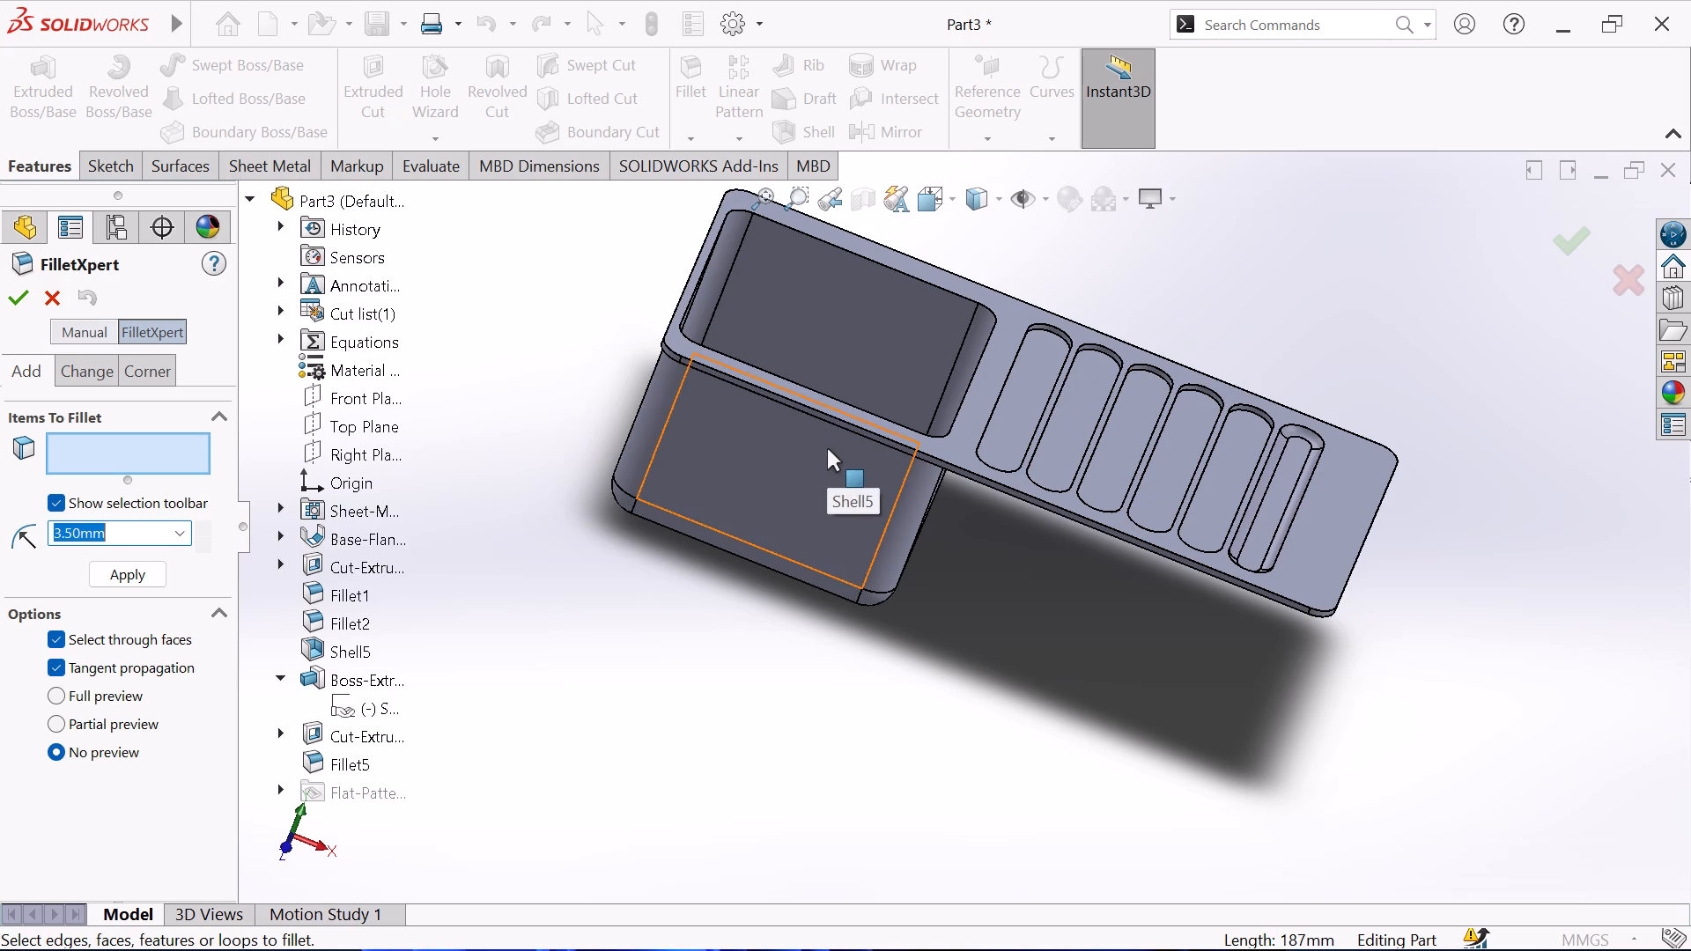
click(1015, 391)
click(1073, 430)
click(1120, 444)
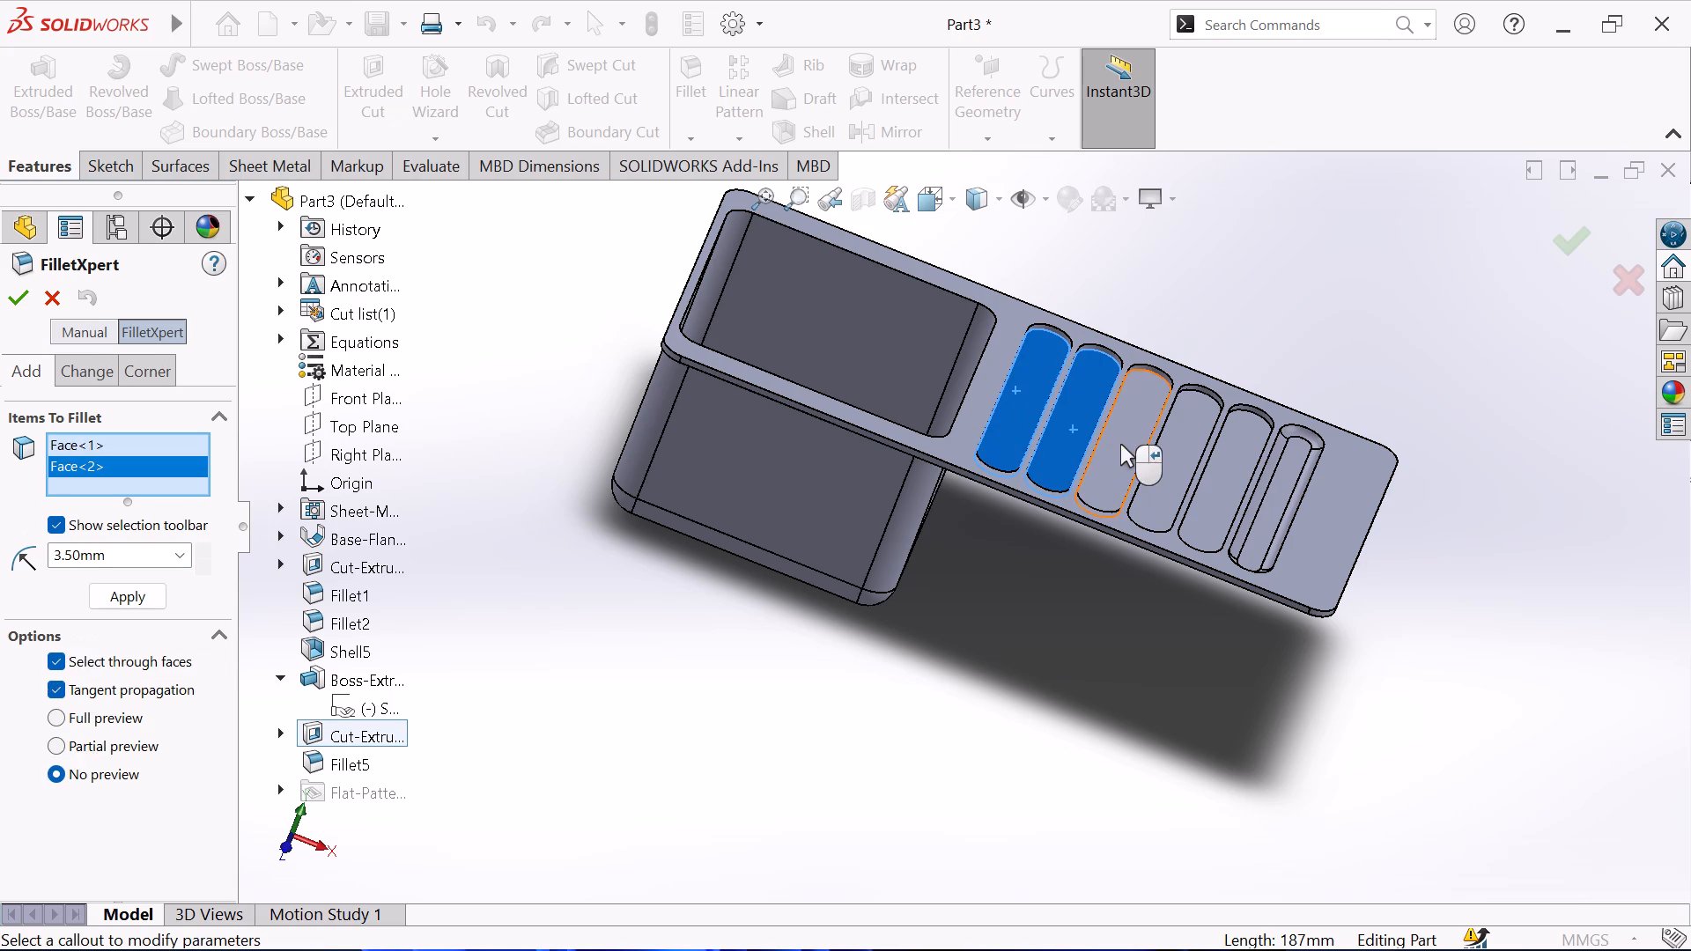
click(1172, 465)
click(1240, 475)
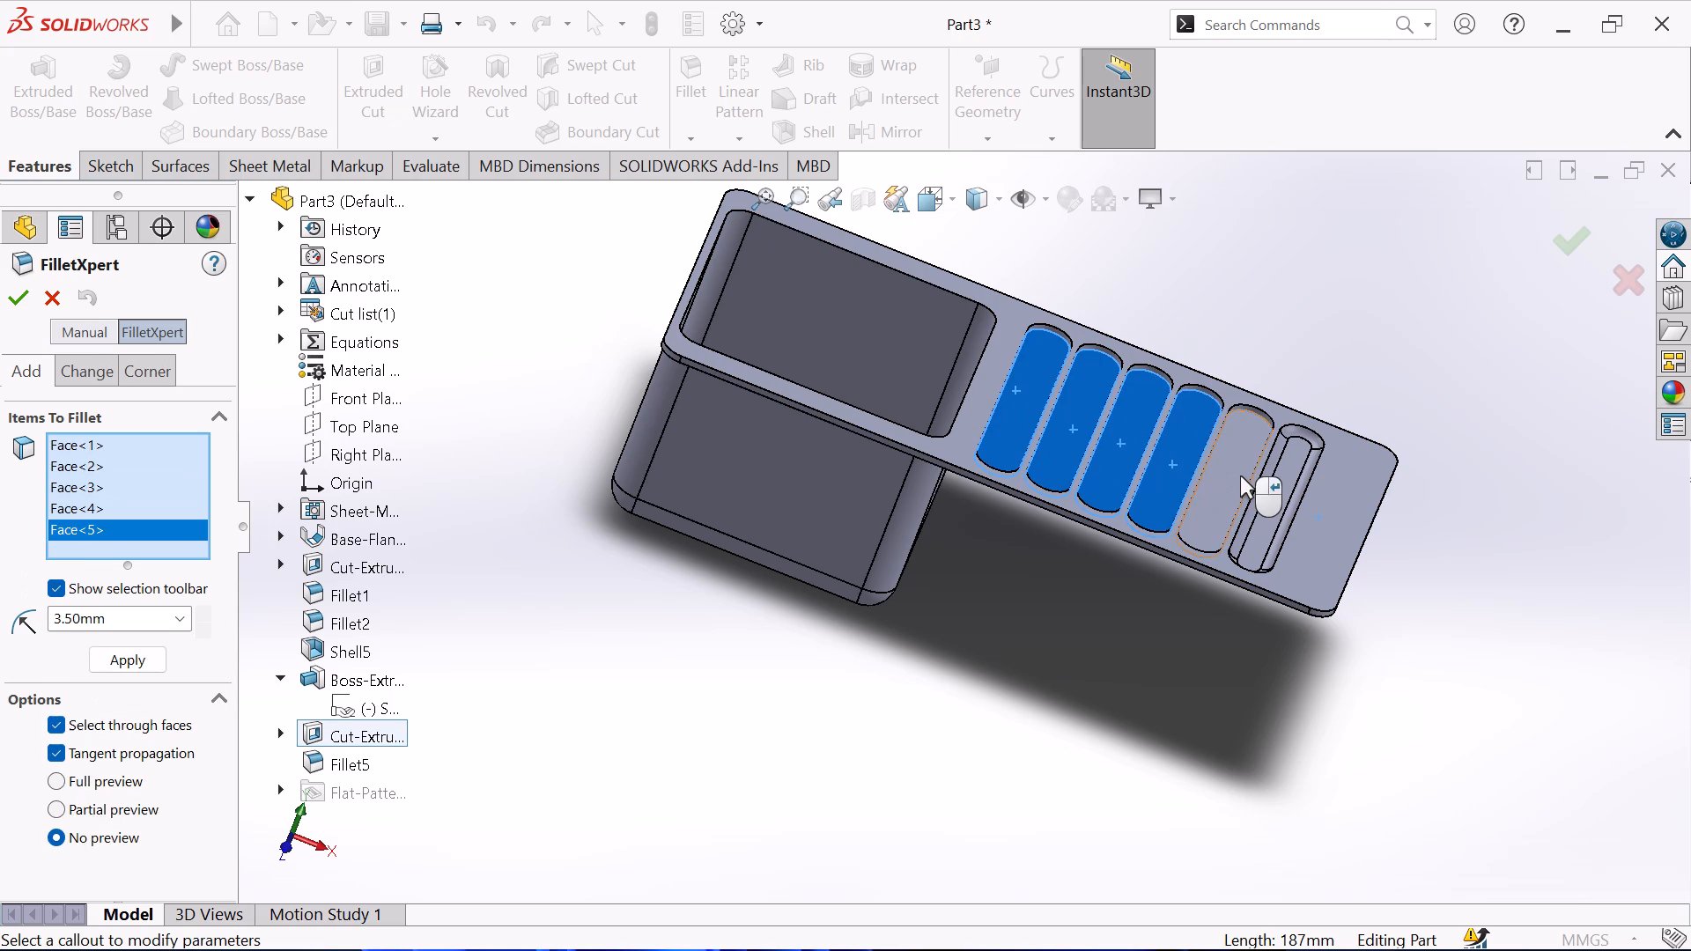
click(27, 302)
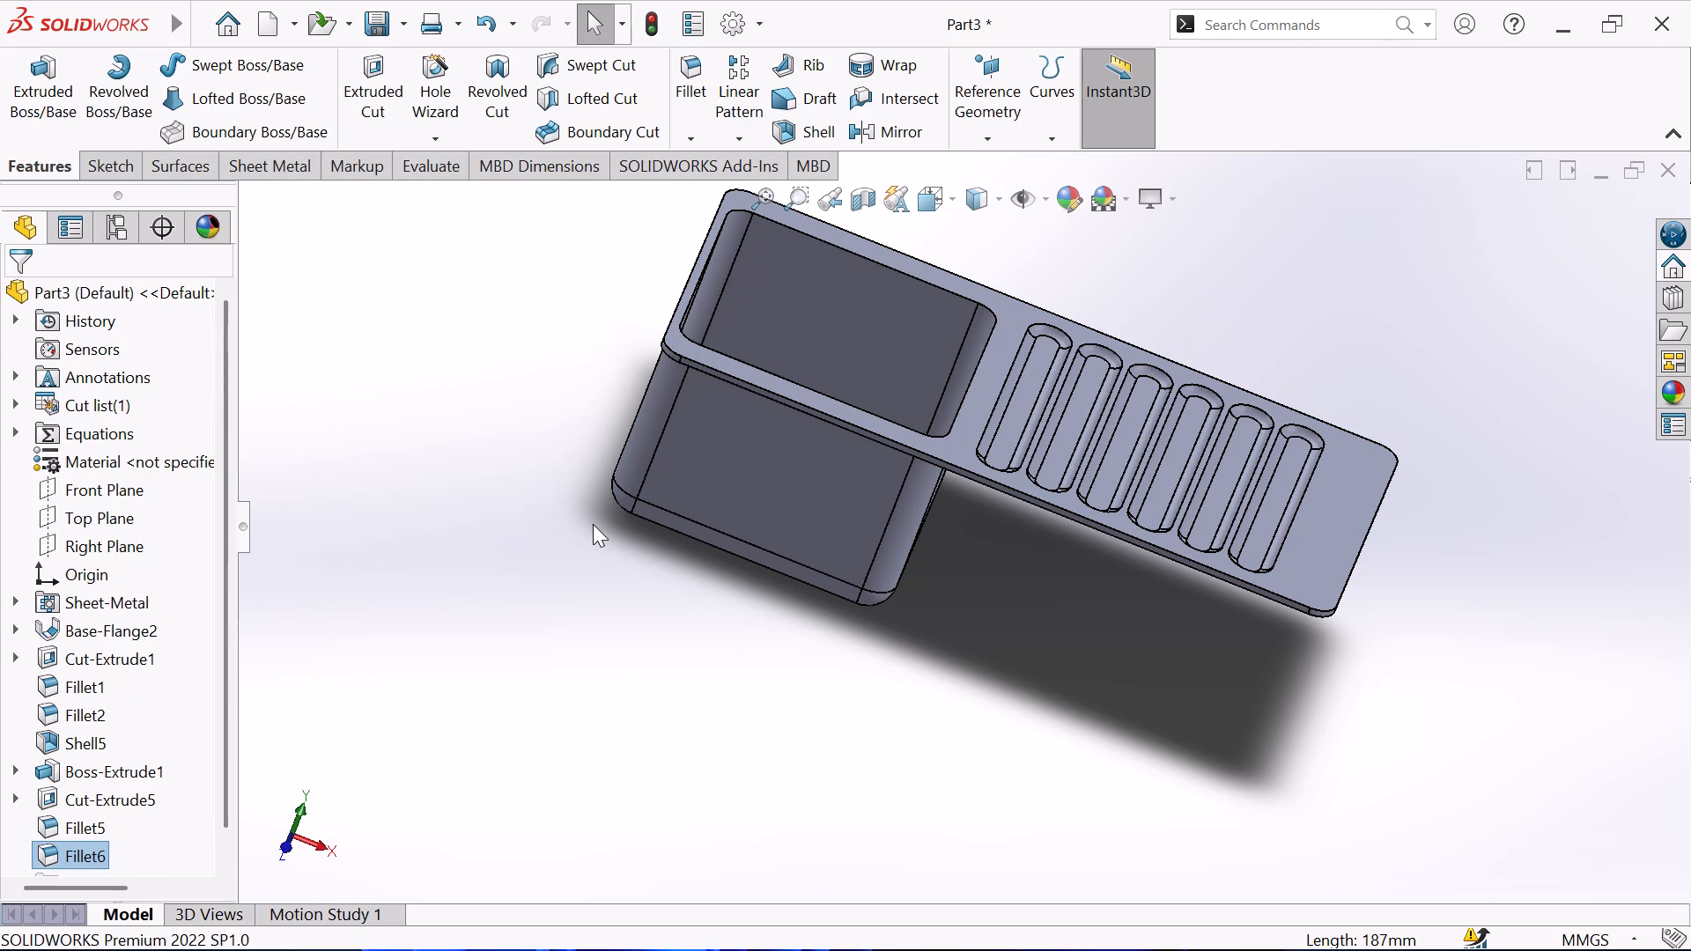
key(Escape)
Open a new sketch on the floor face of the square pocket.
scroll(580, 501, up, 2)
middle_drag(576, 490, 396, 521)
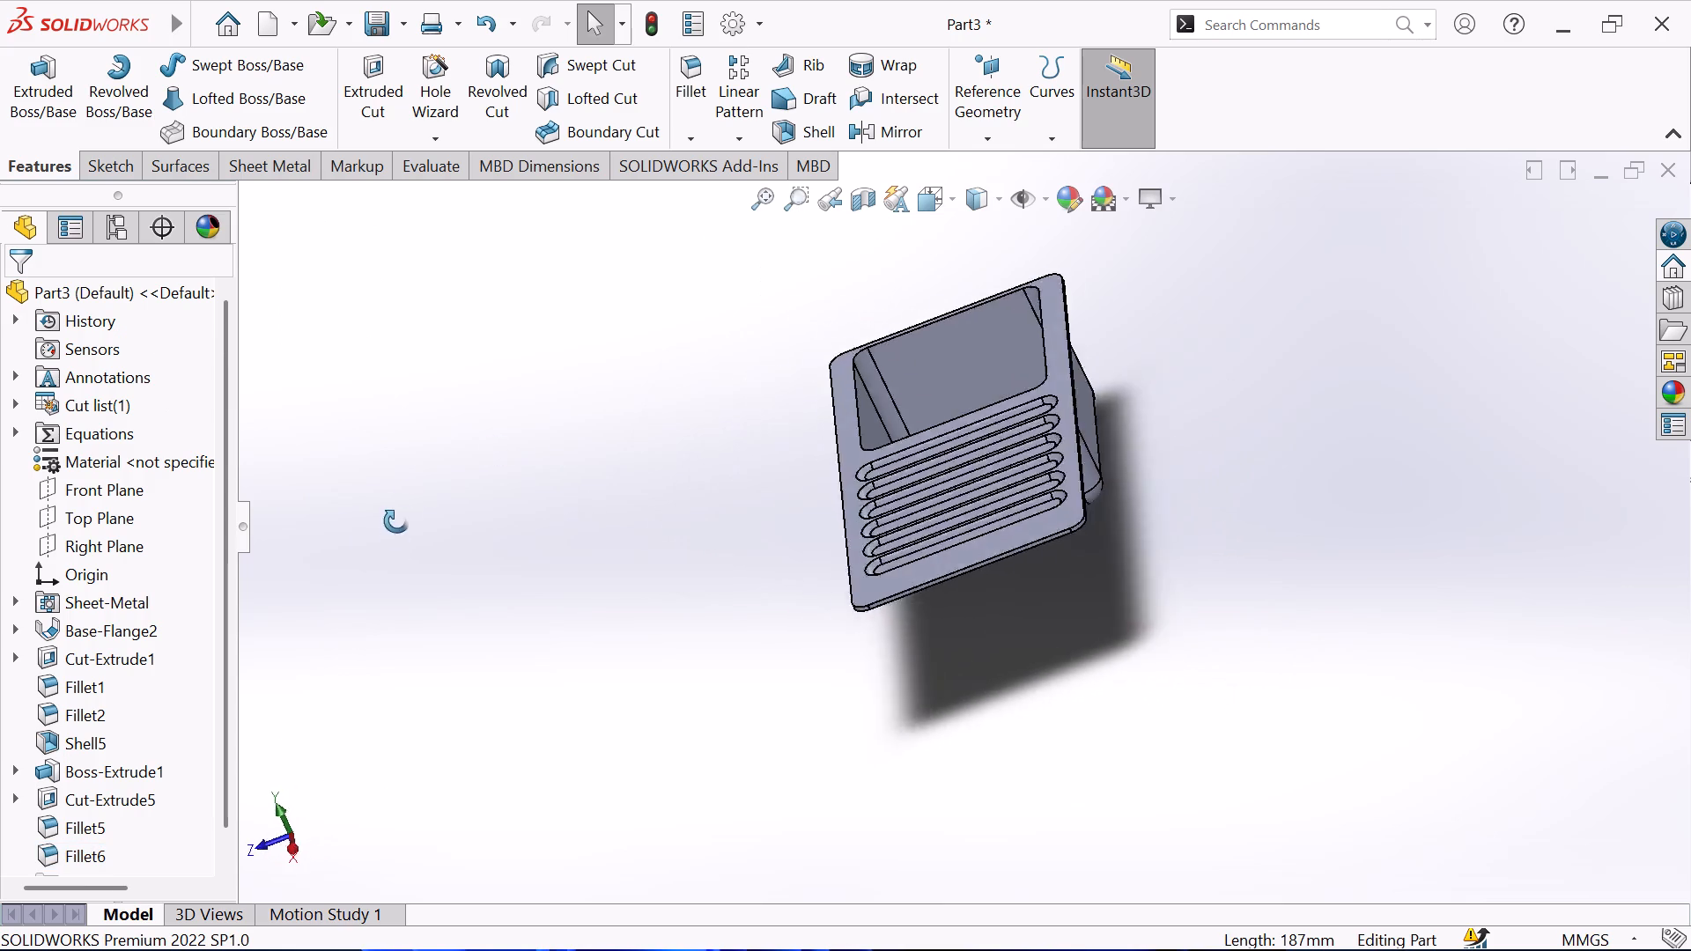
middle_drag(396, 521, 478, 726)
click(913, 384)
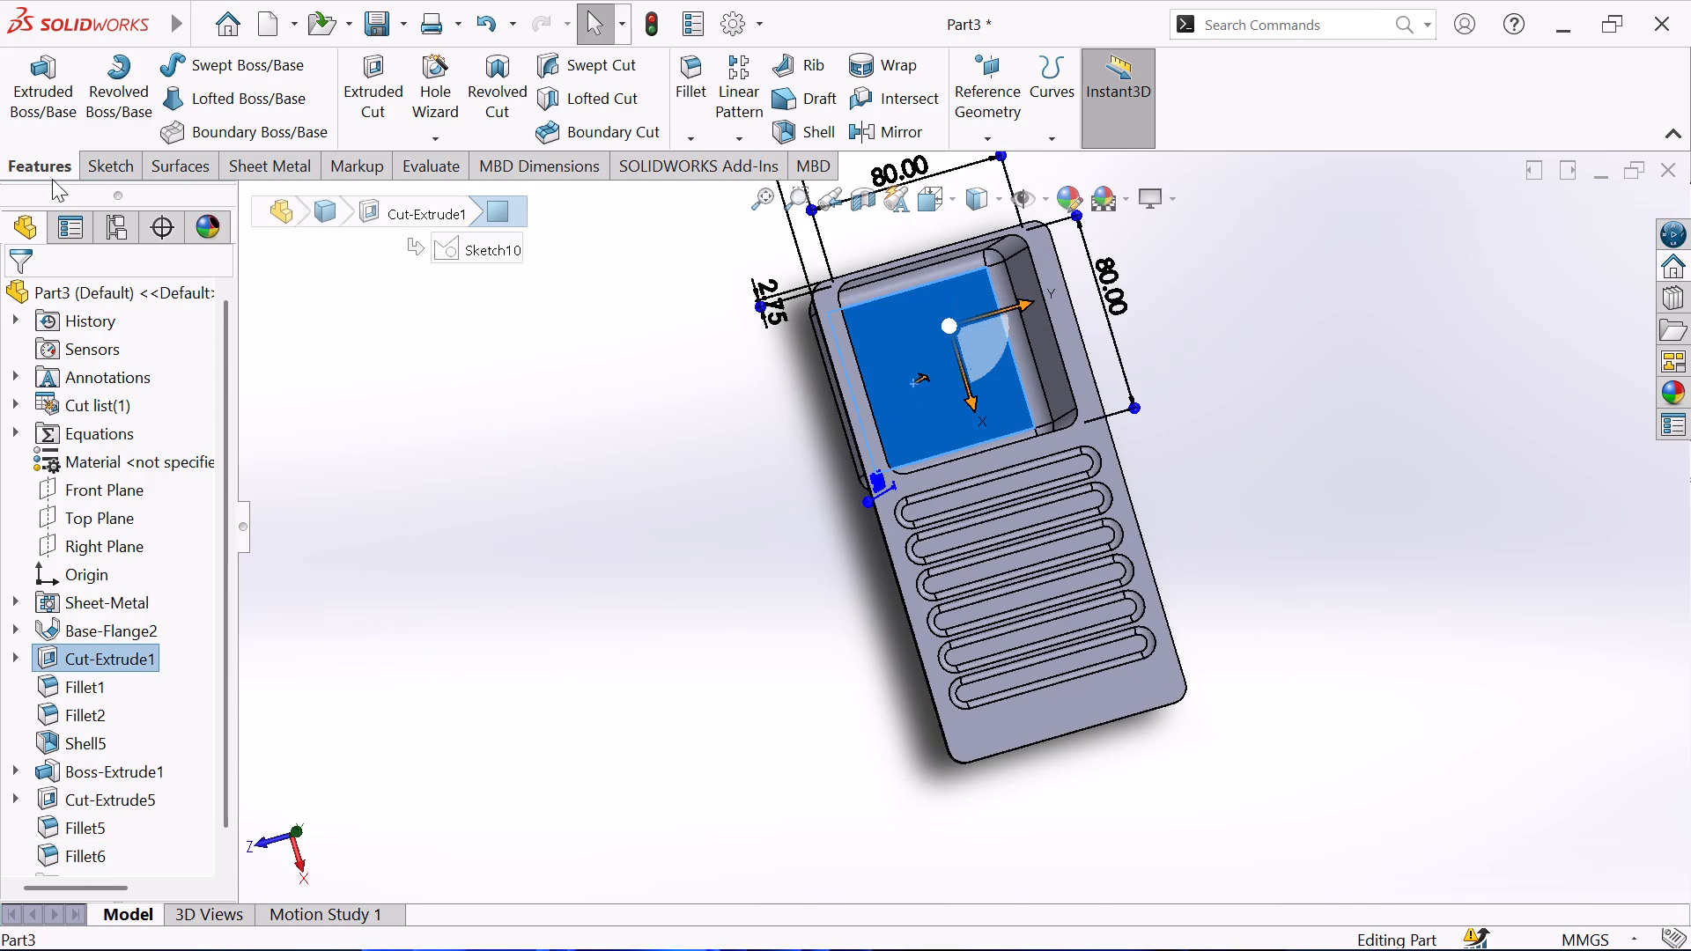
click(114, 168)
click(43, 88)
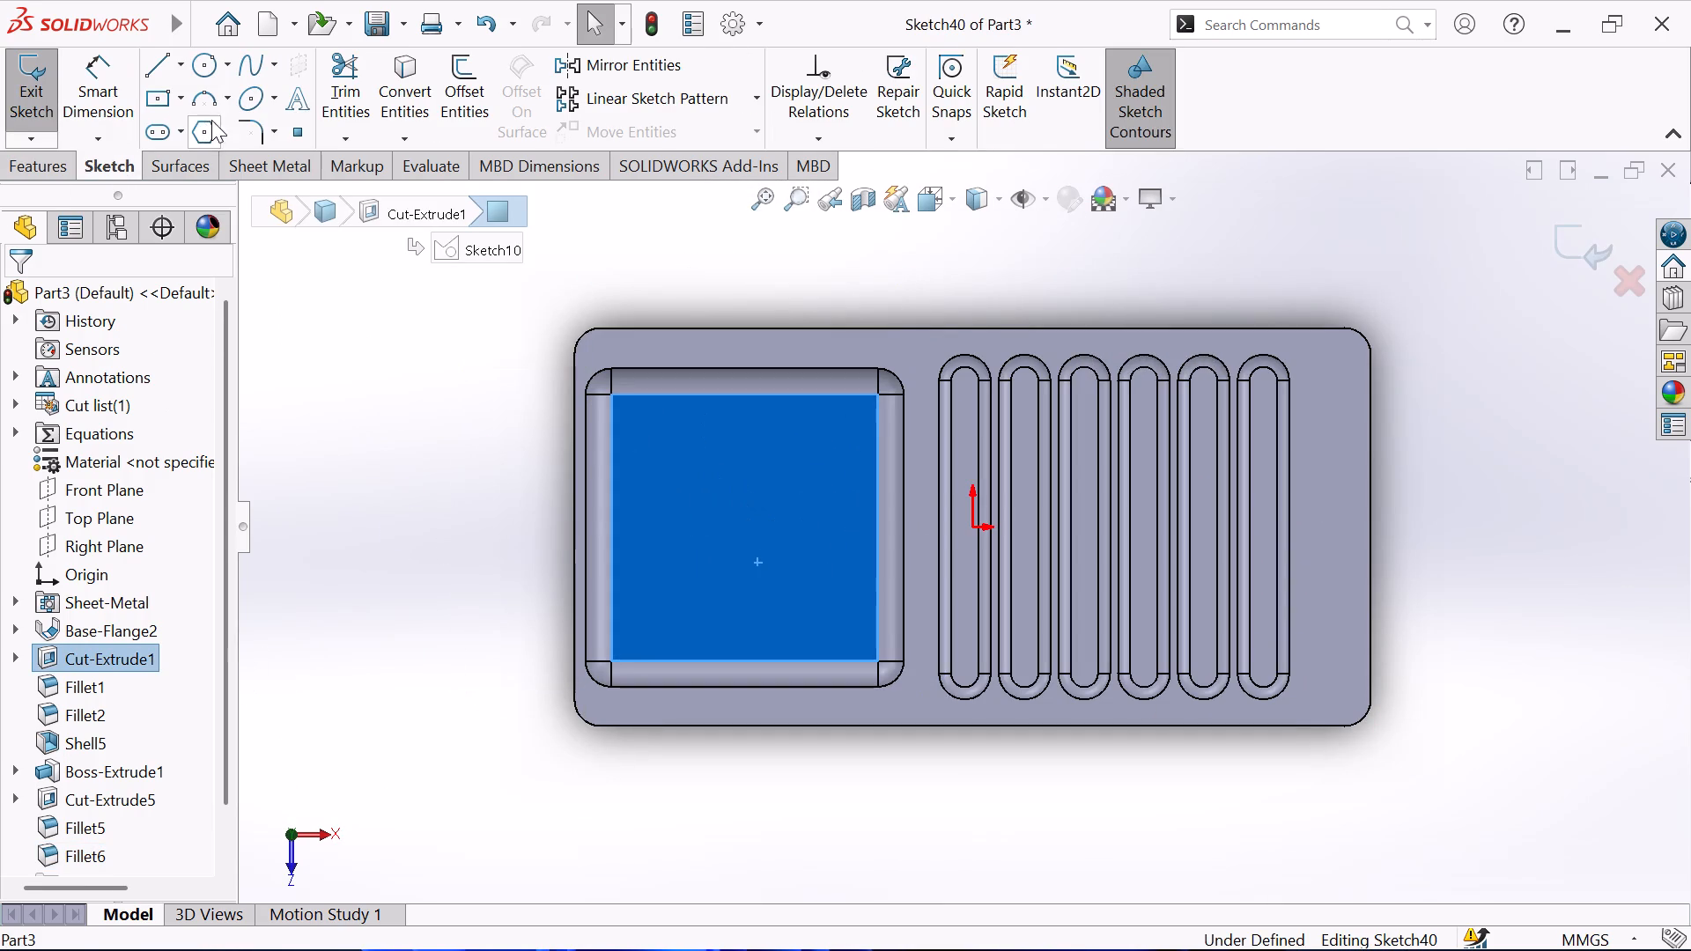
click(204, 64)
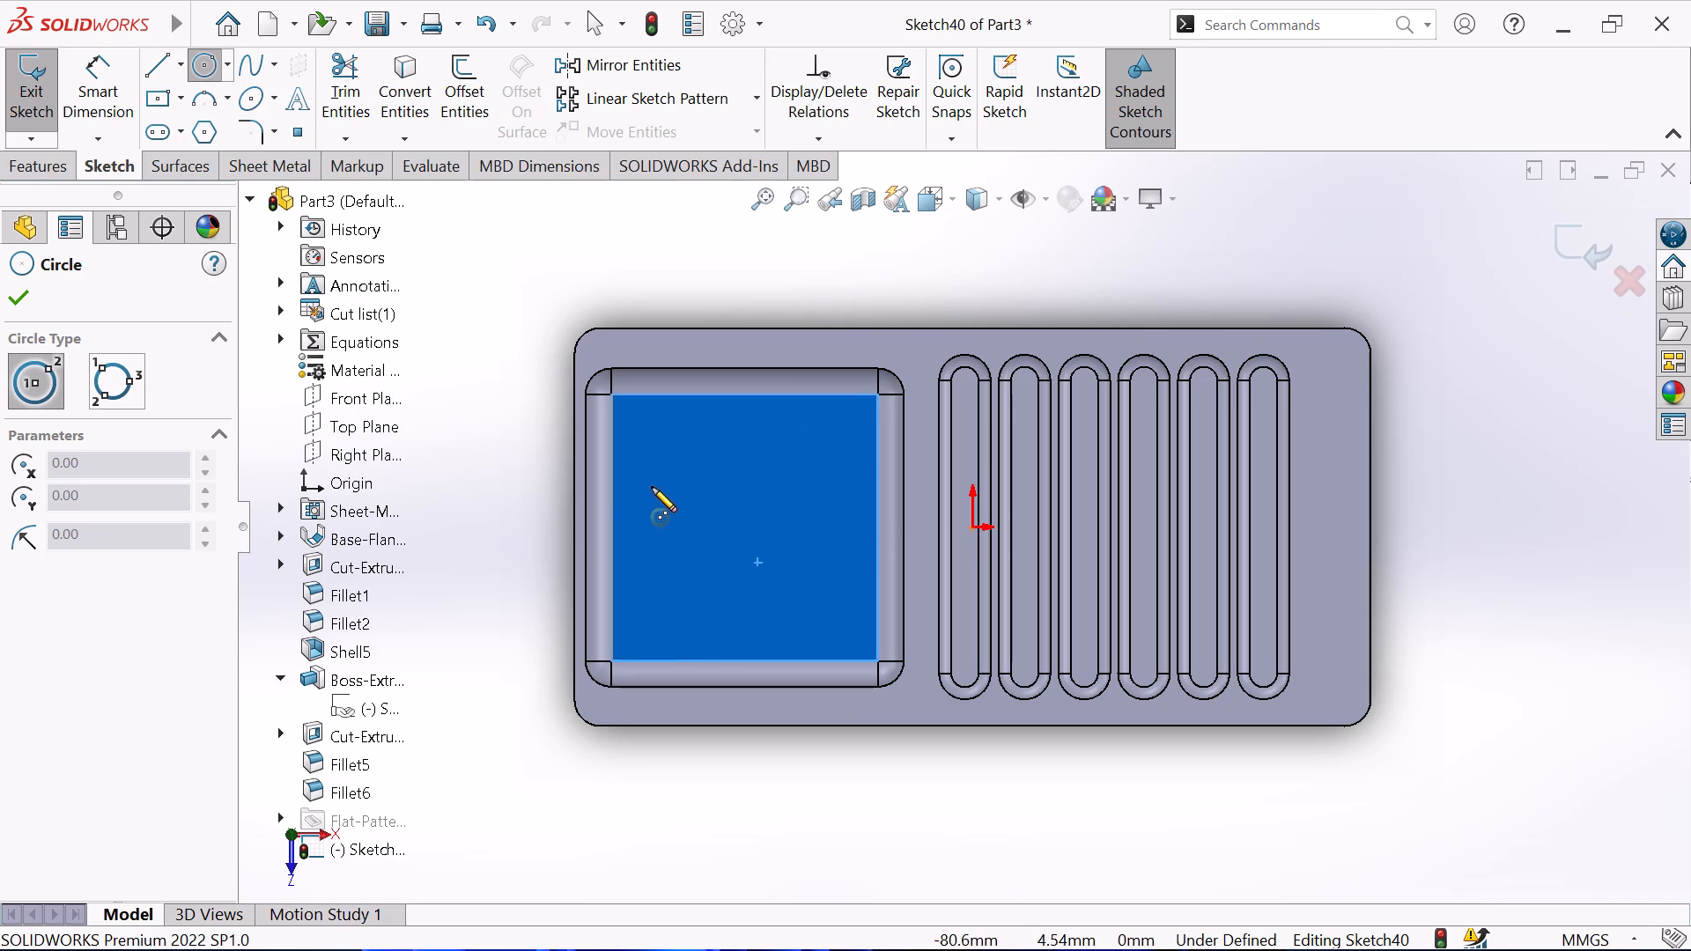
click(12, 292)
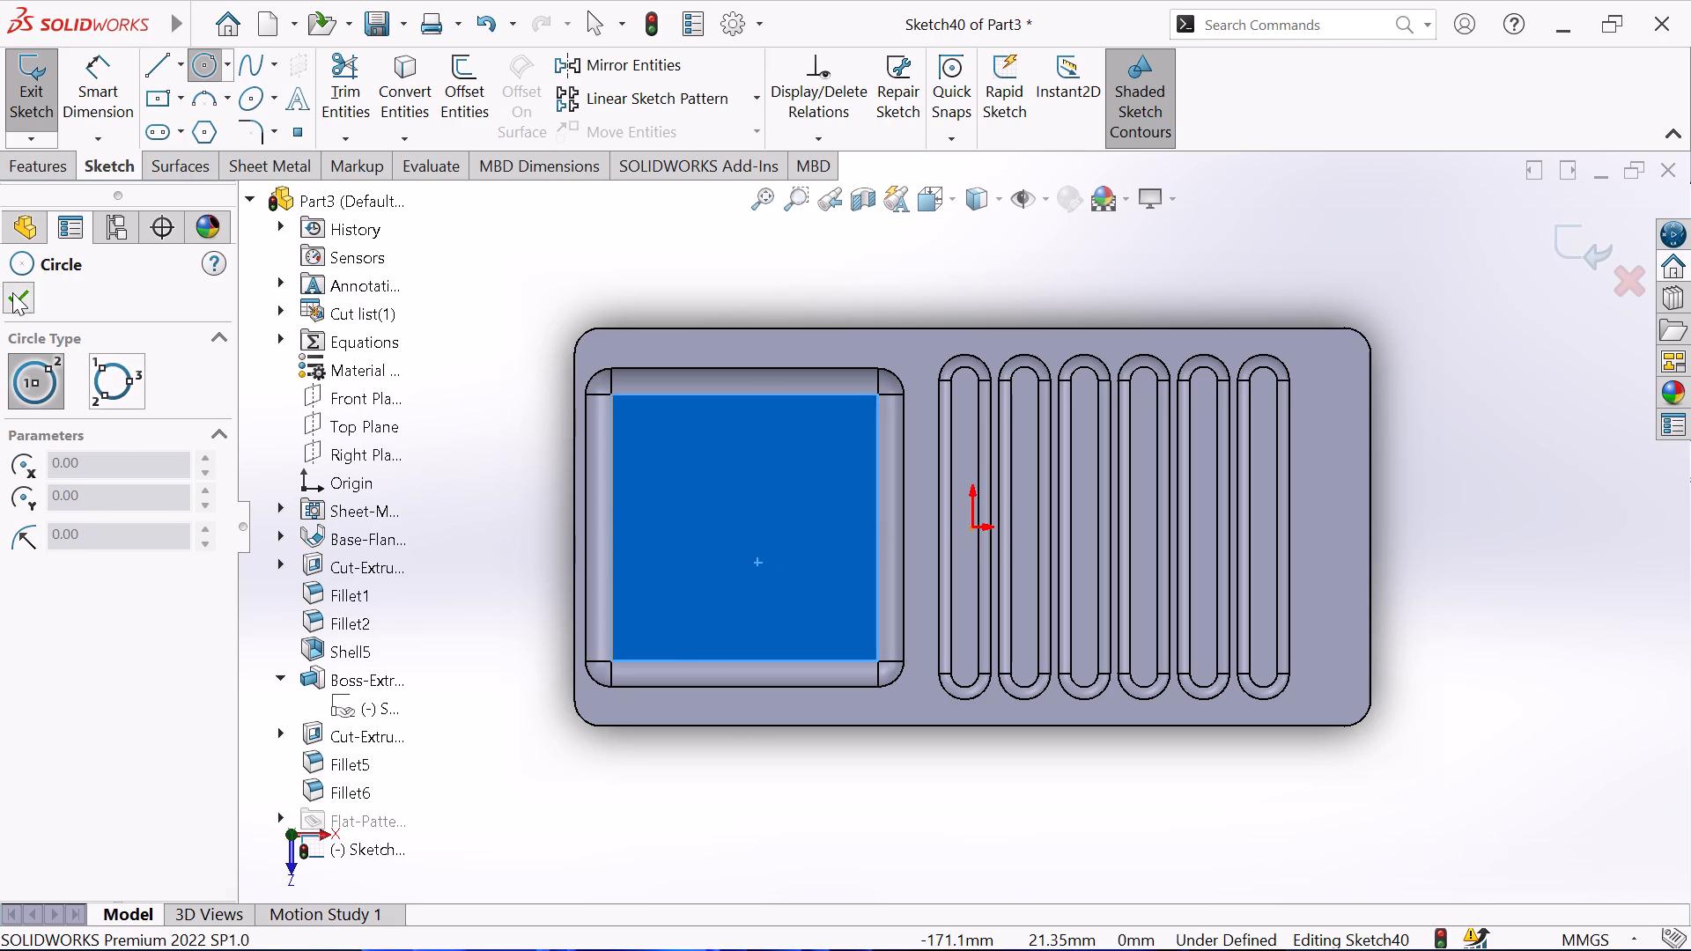
Sketch a horizontal construction line about 129 mm long from the origin across and beyond the square pocket.
click(155, 76)
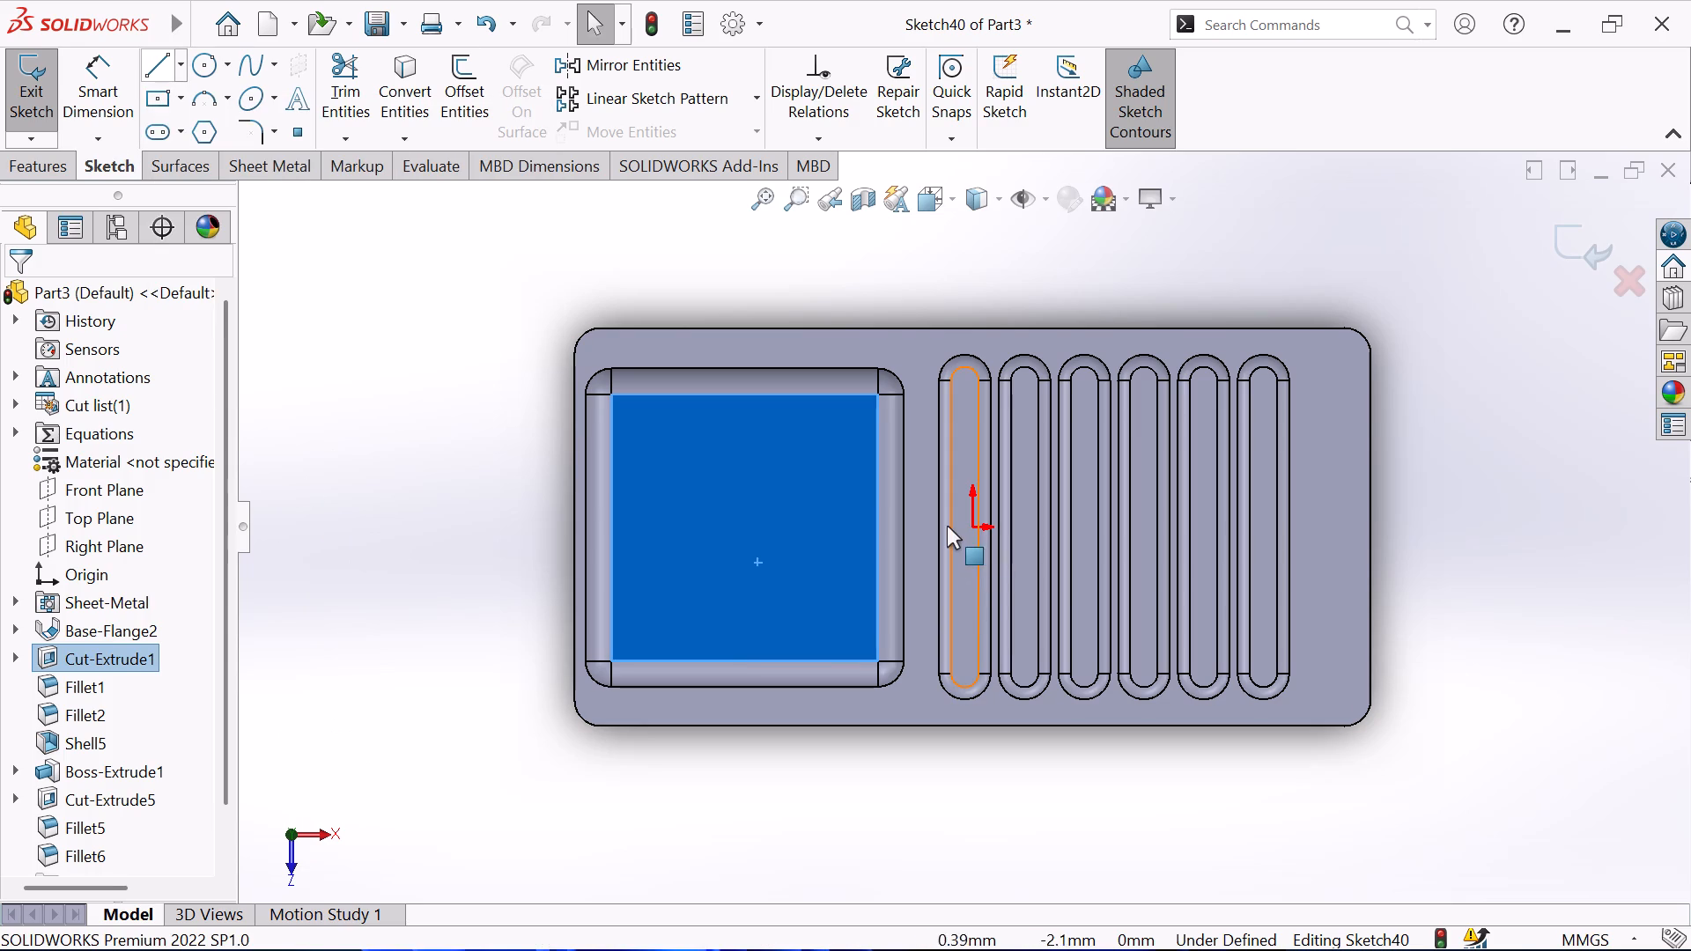
click(155, 63)
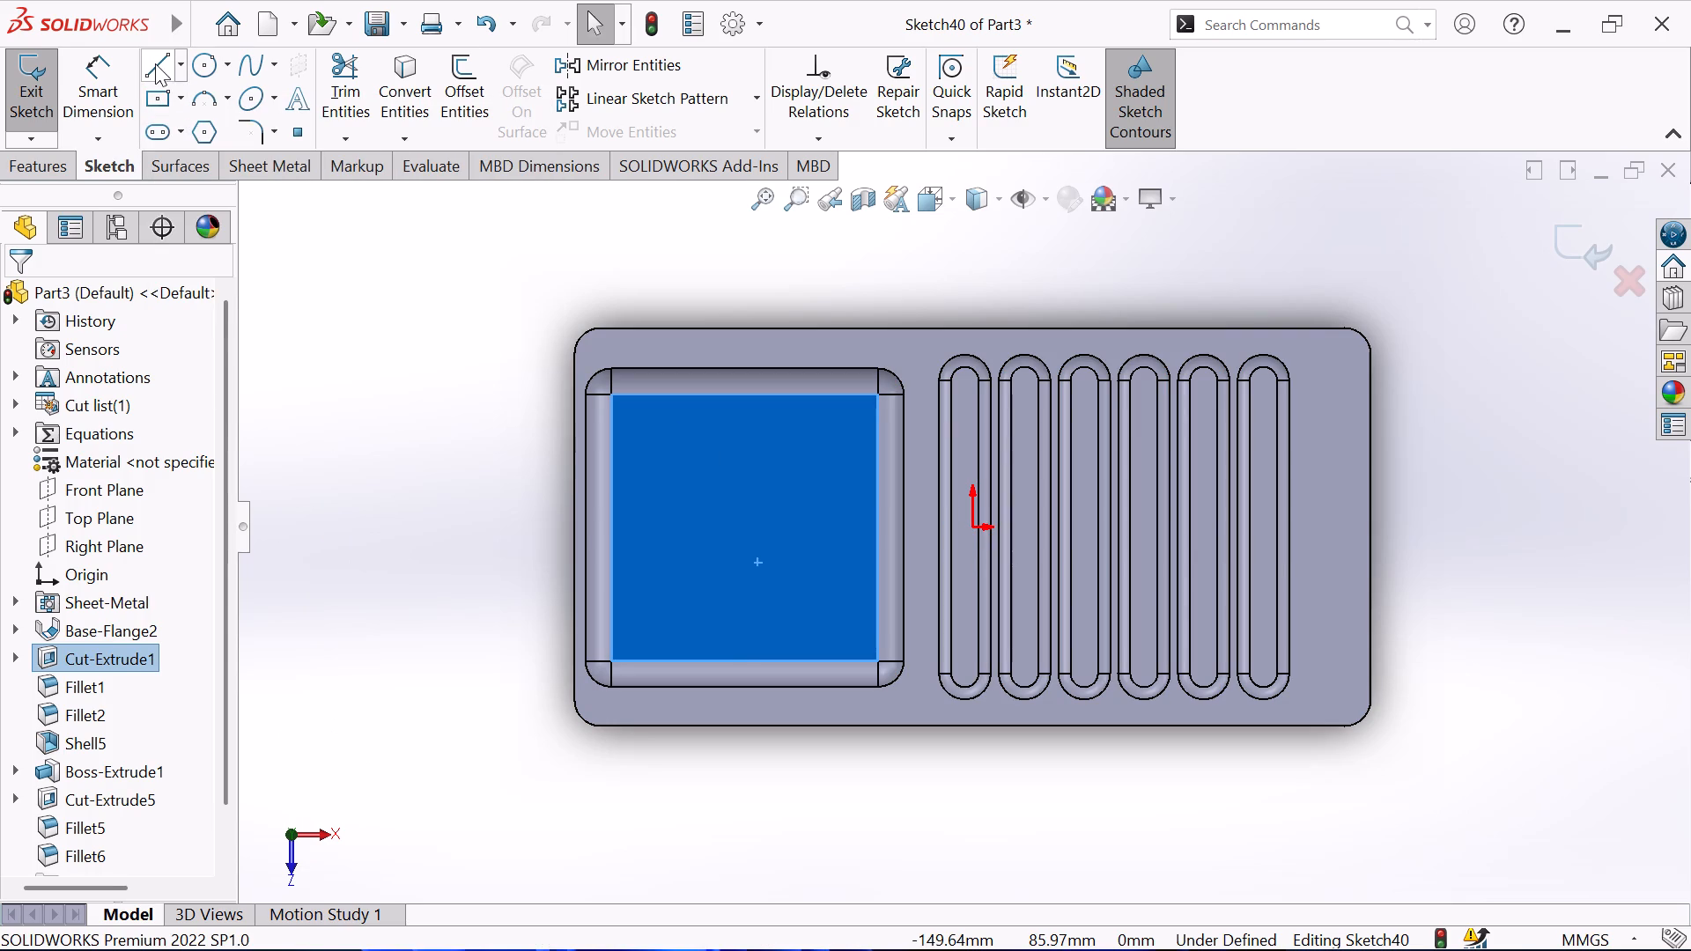
click(972, 527)
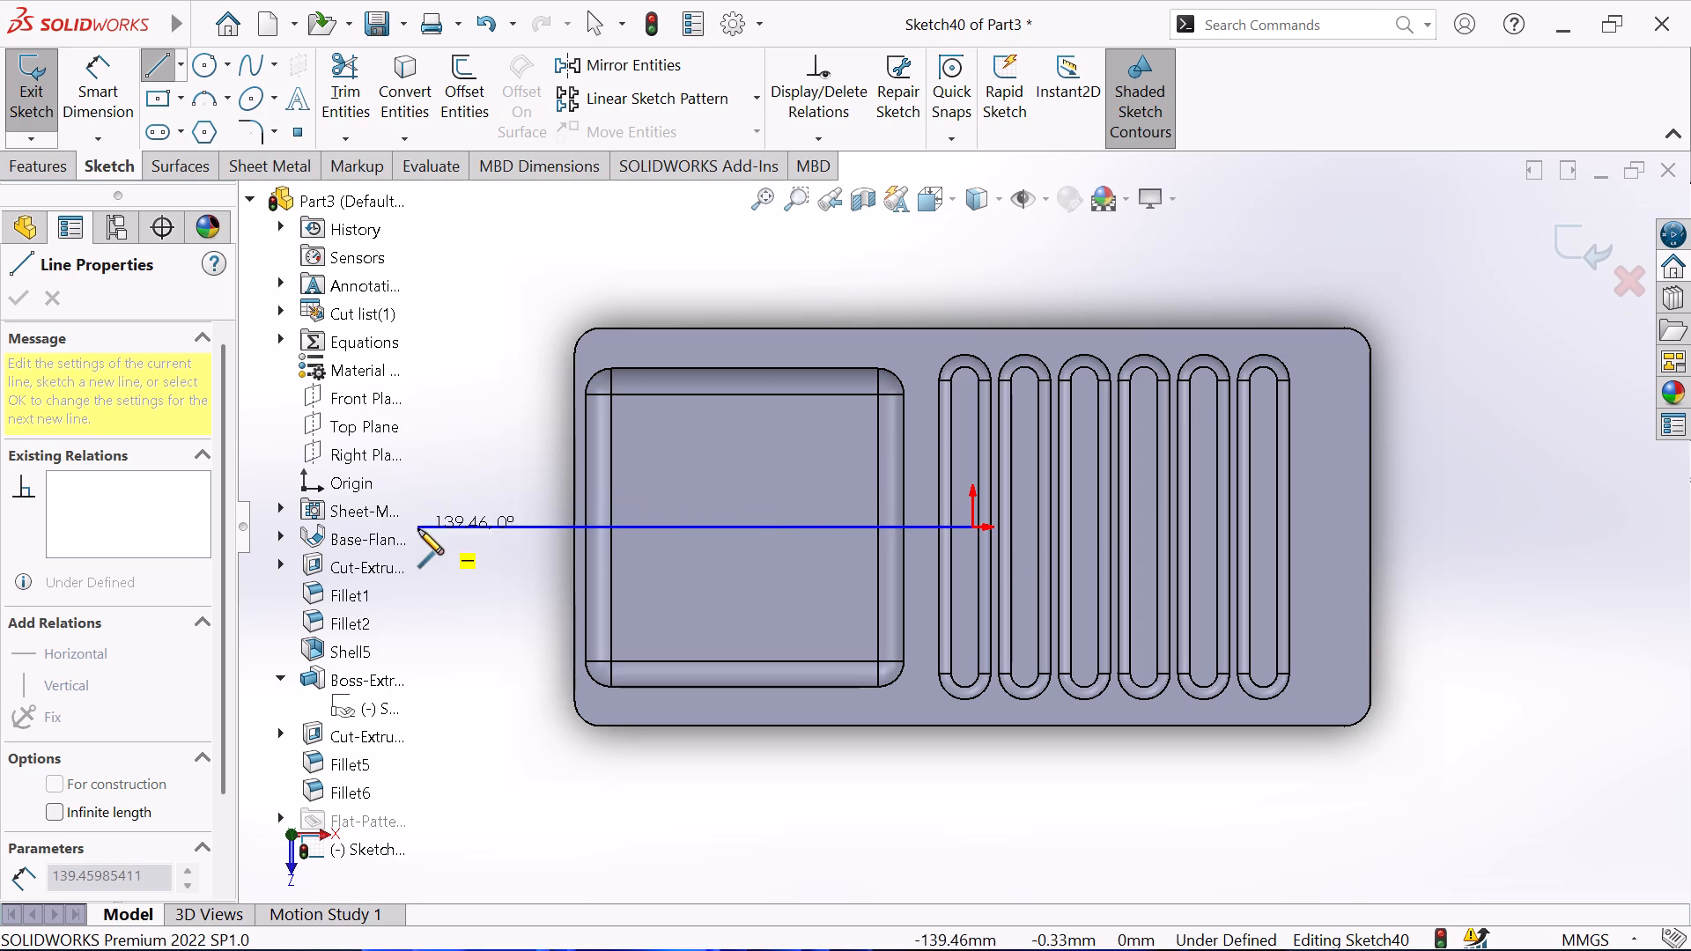
click(461, 523)
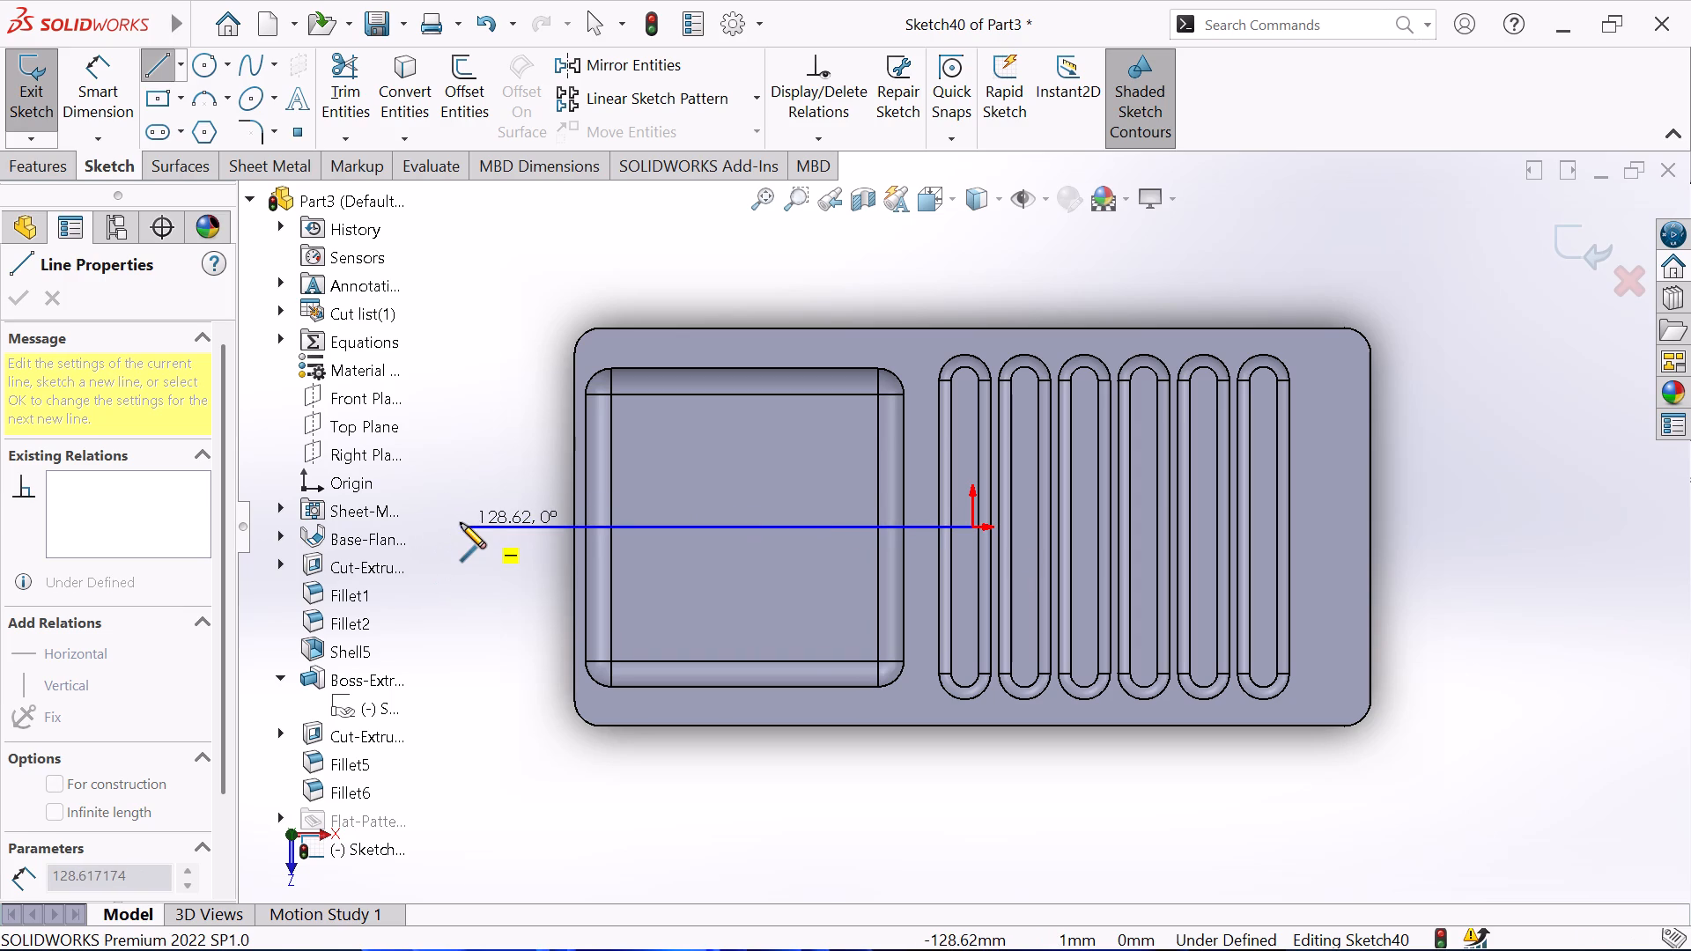
right_click(510, 523)
click(560, 534)
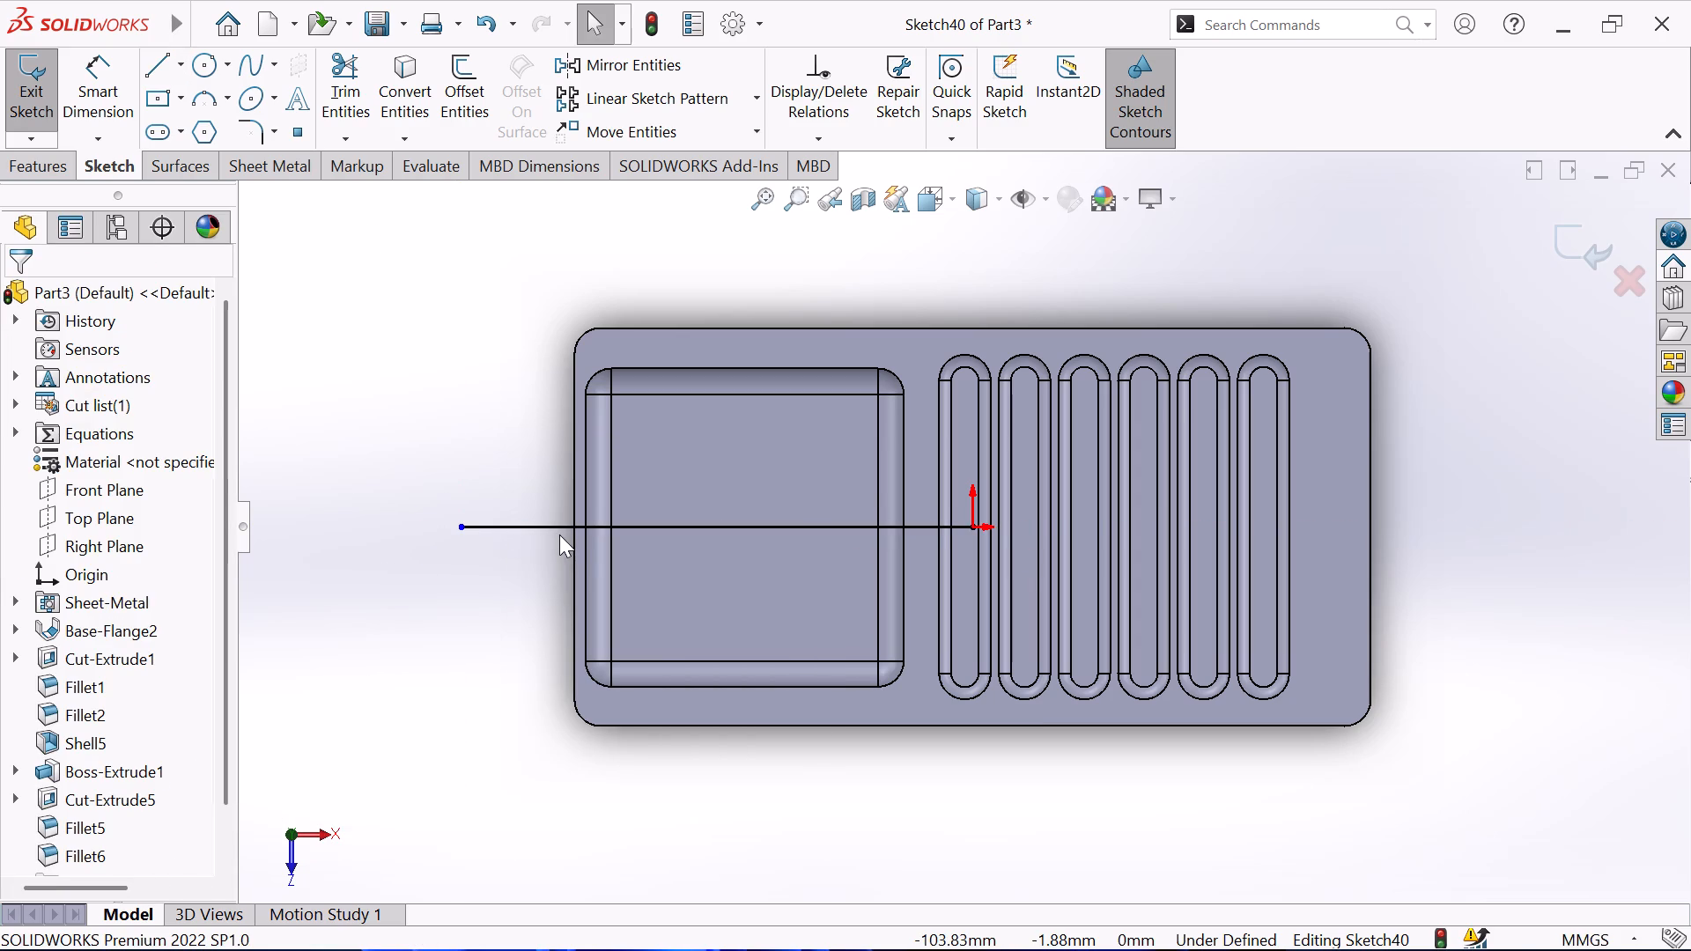
click(506, 527)
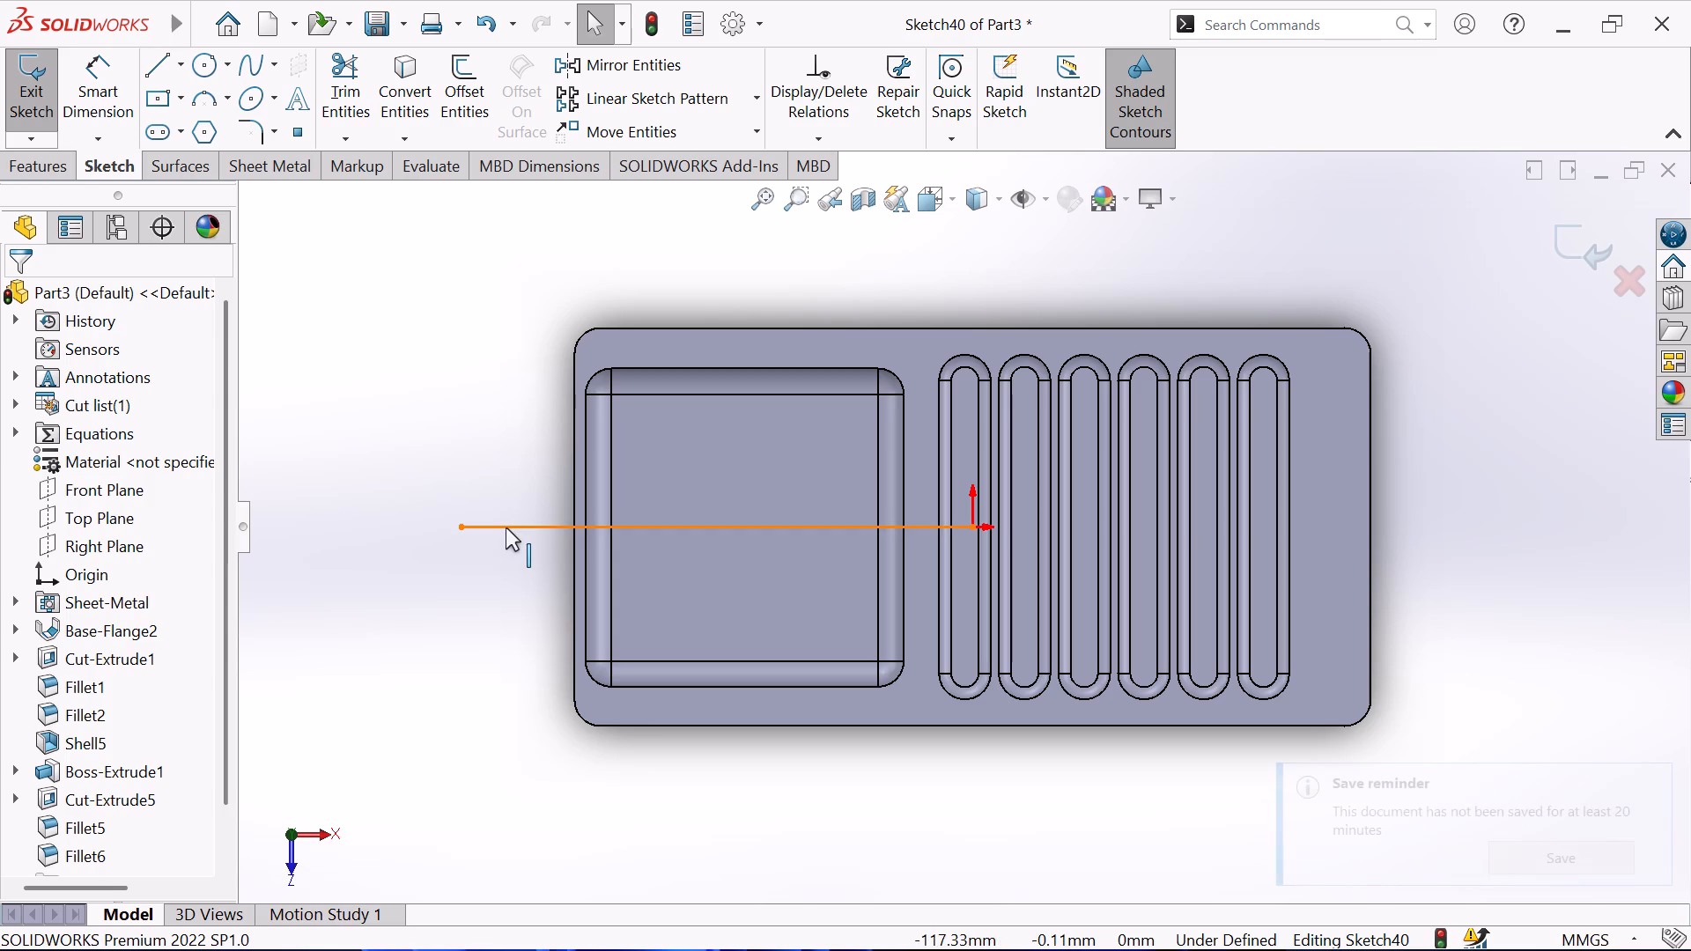
click(82, 665)
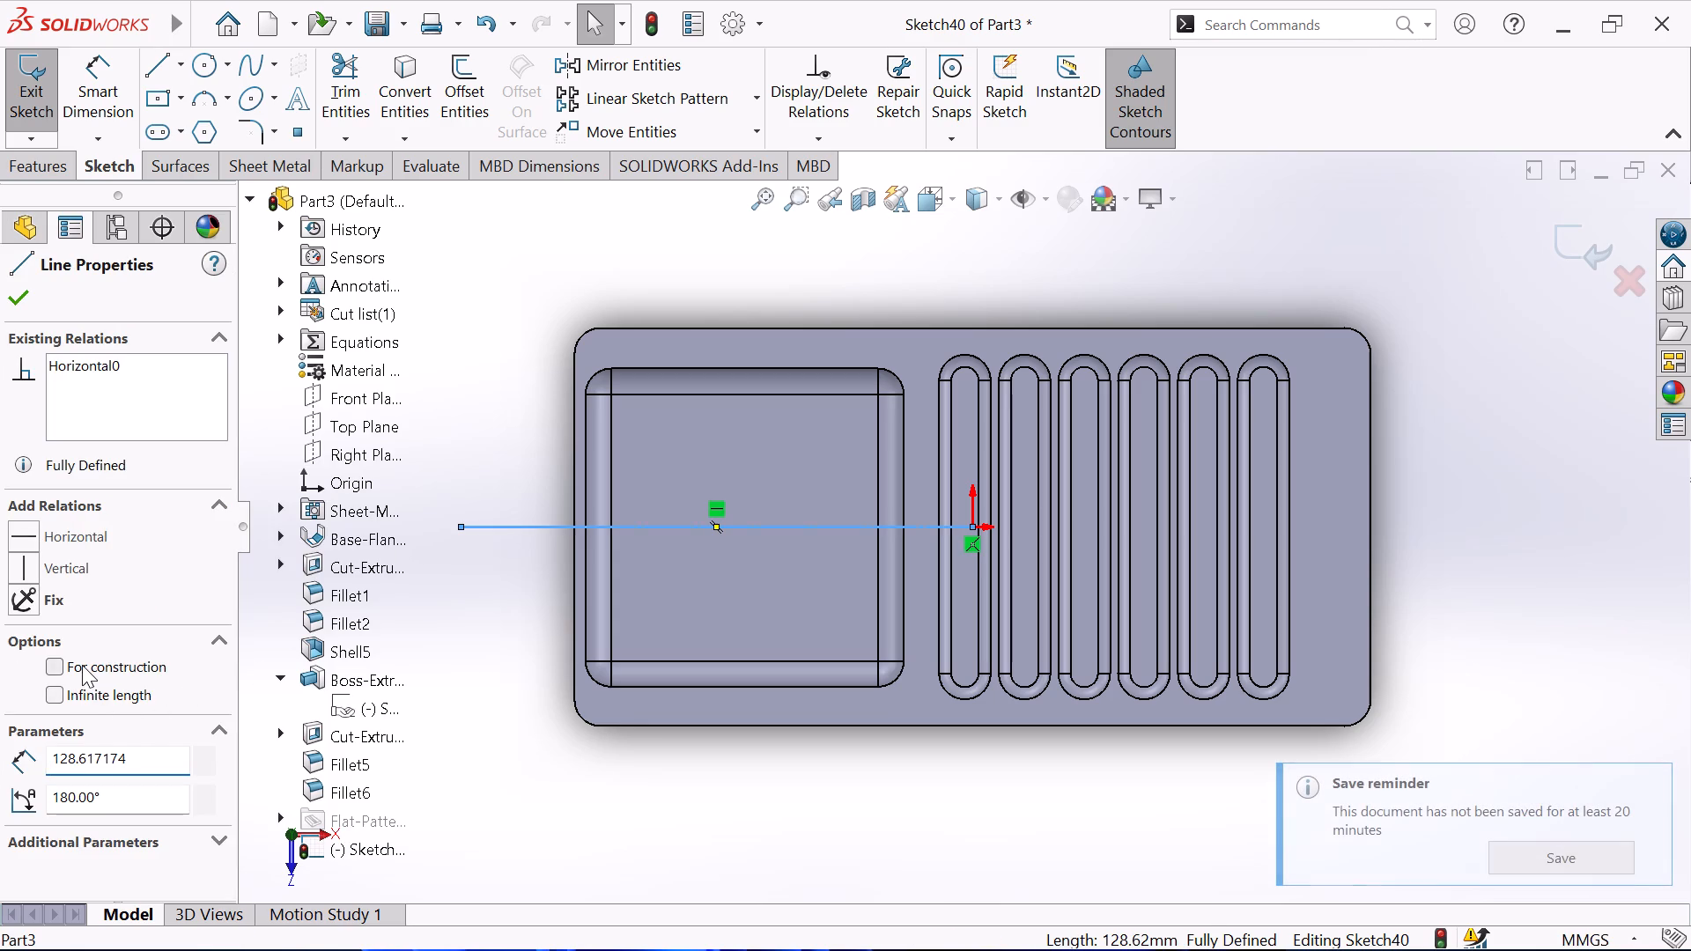
click(17, 304)
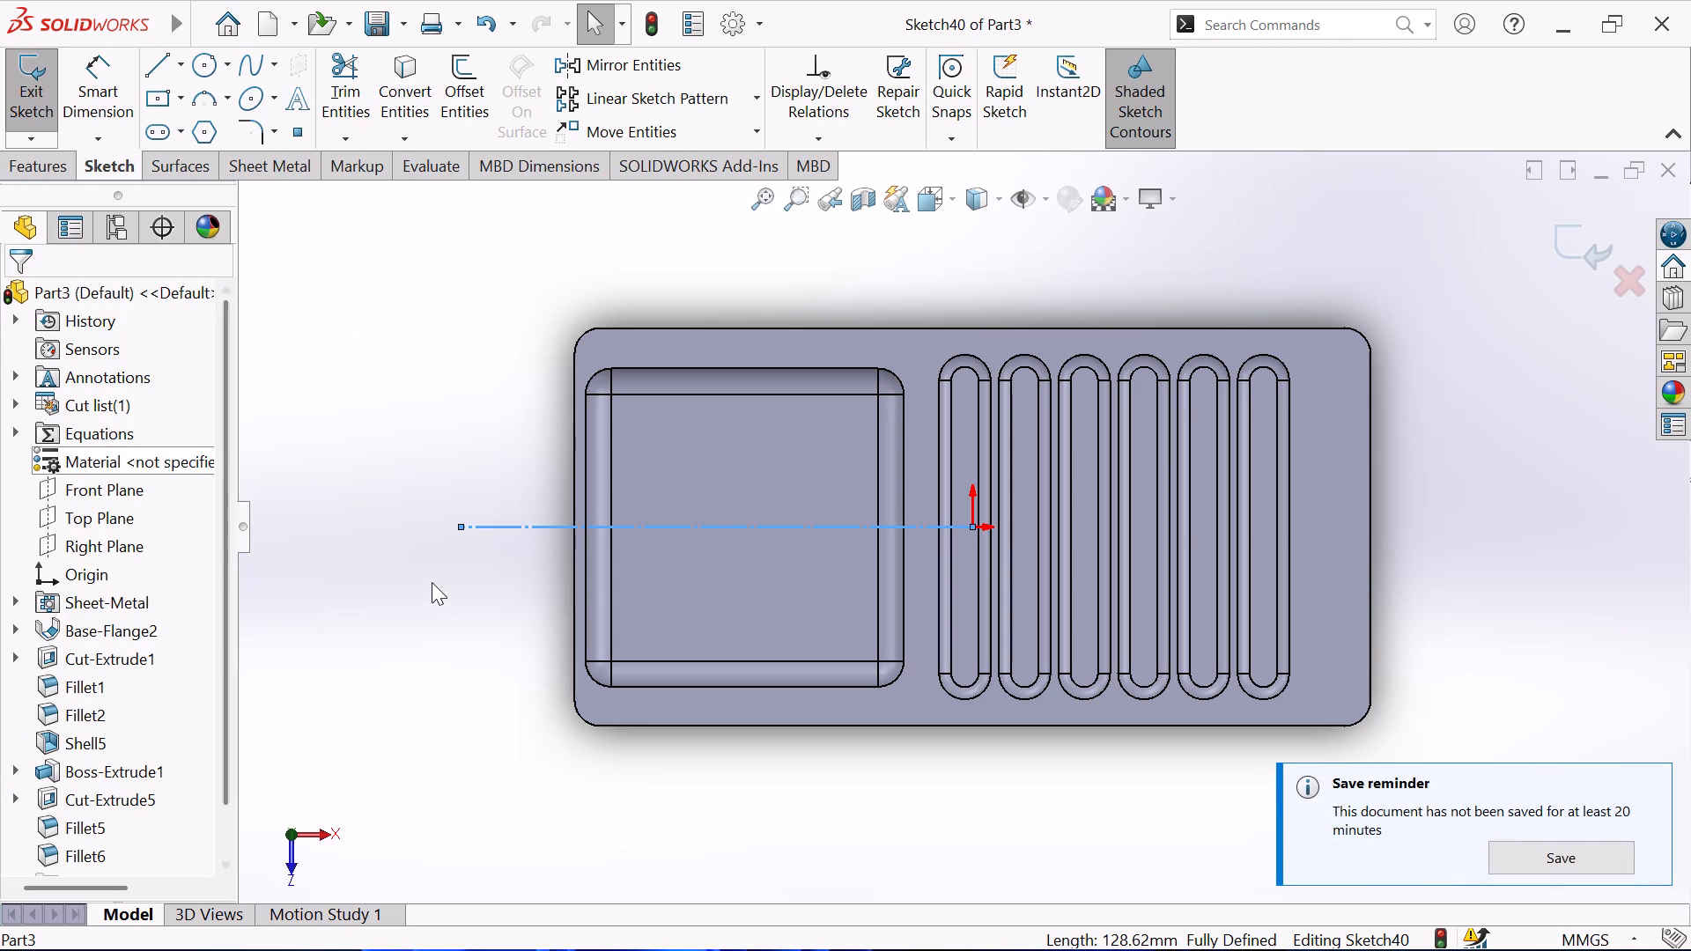
Sketch a vertical line about 67 mm long joining the midpoints of the pocket floor's two opposite horizontal edges.
middle_drag(432, 568, 440, 541)
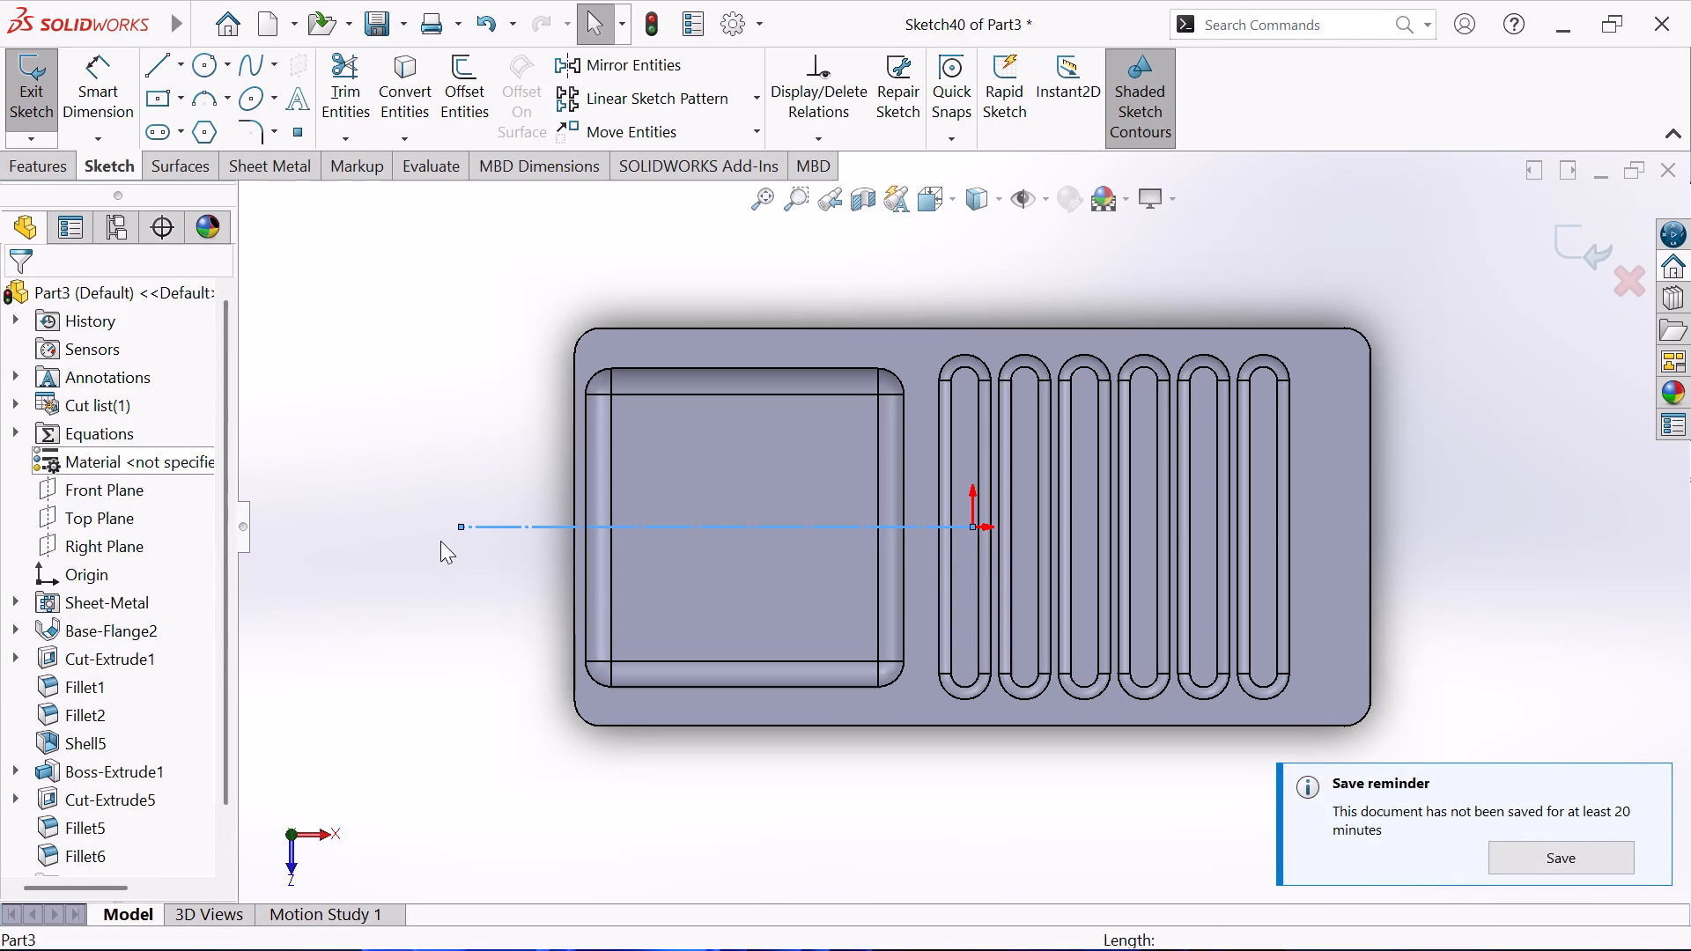
middle_drag(440, 541, 441, 528)
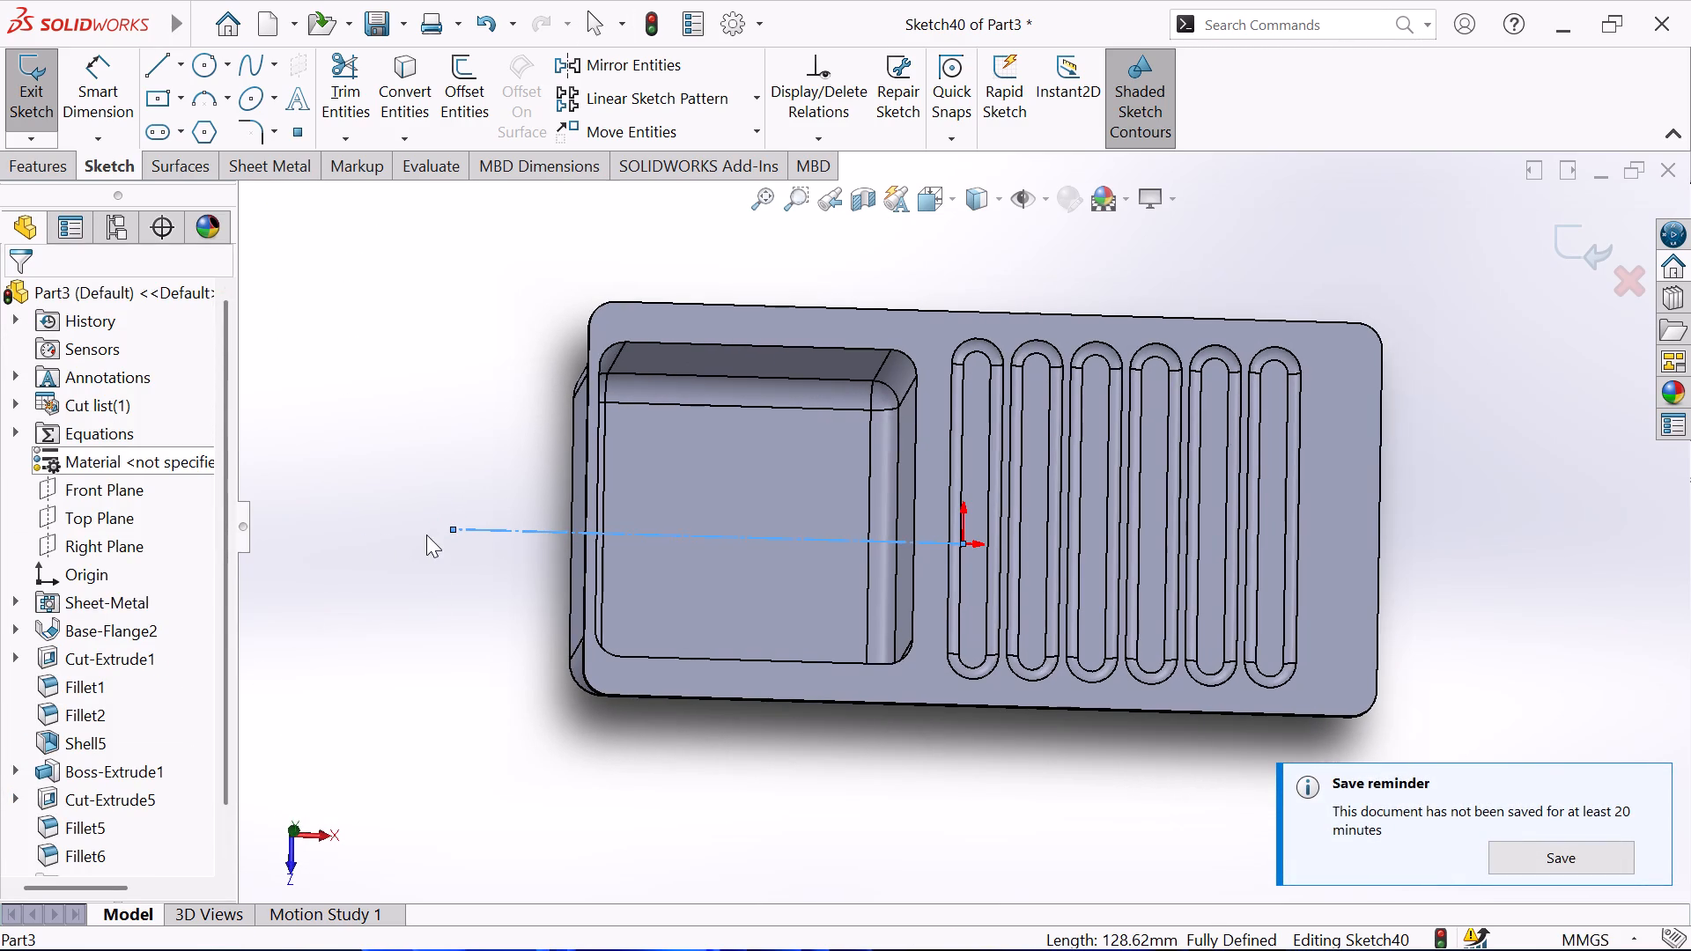
key(ctrl+8)
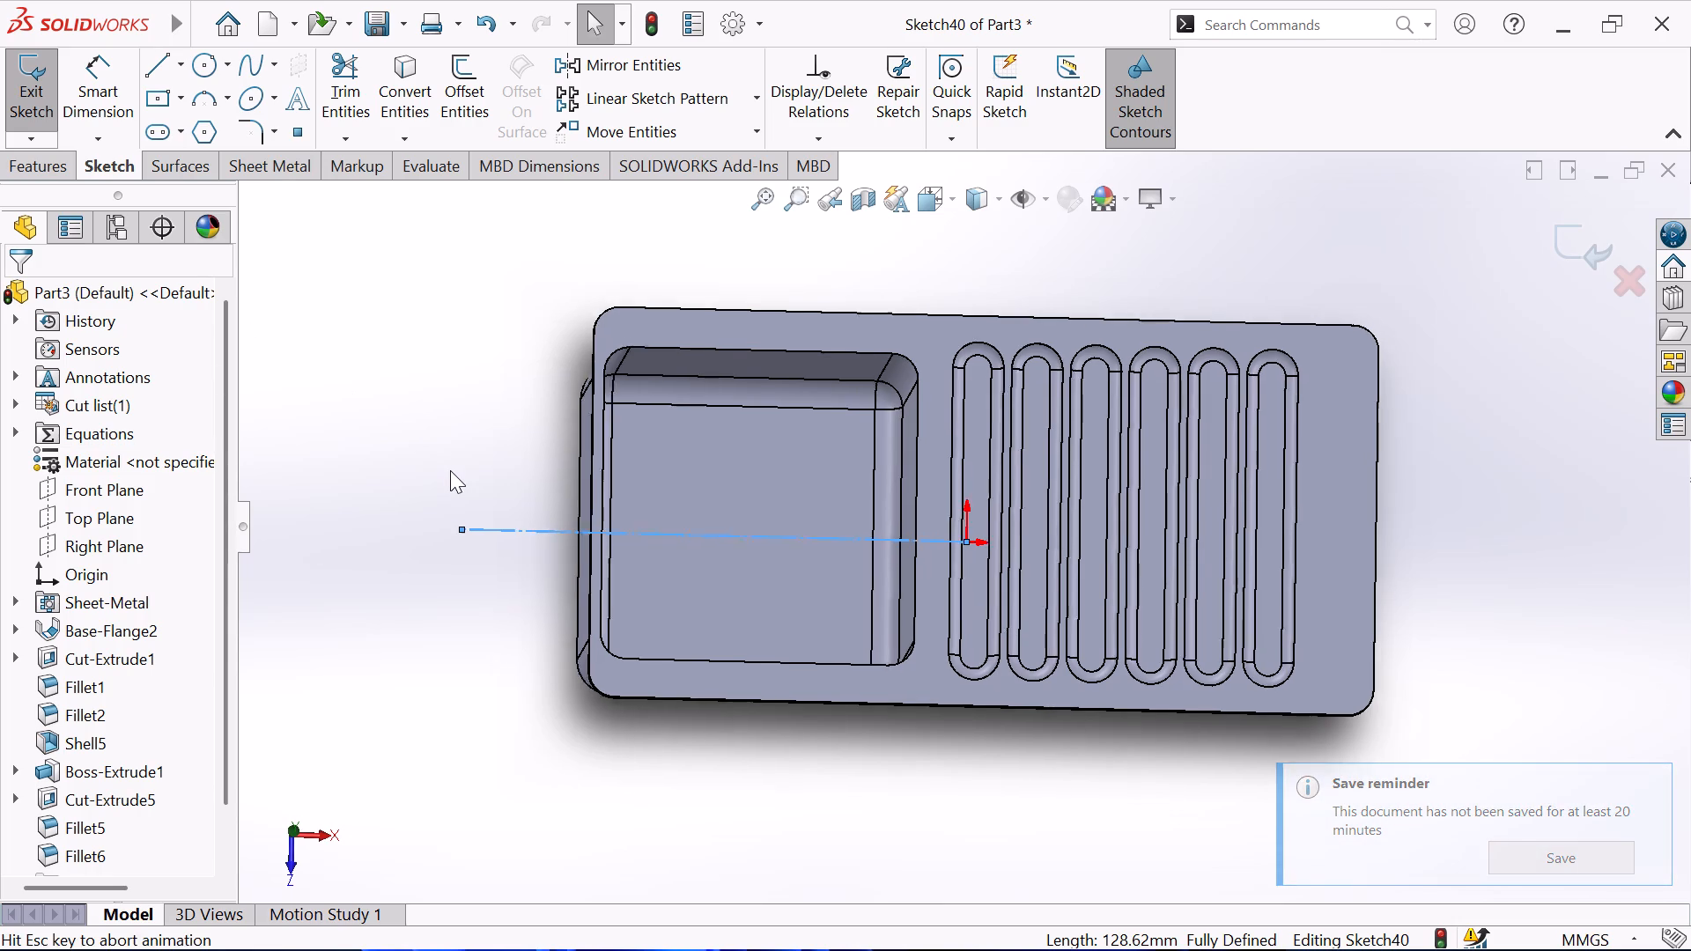
click(144, 67)
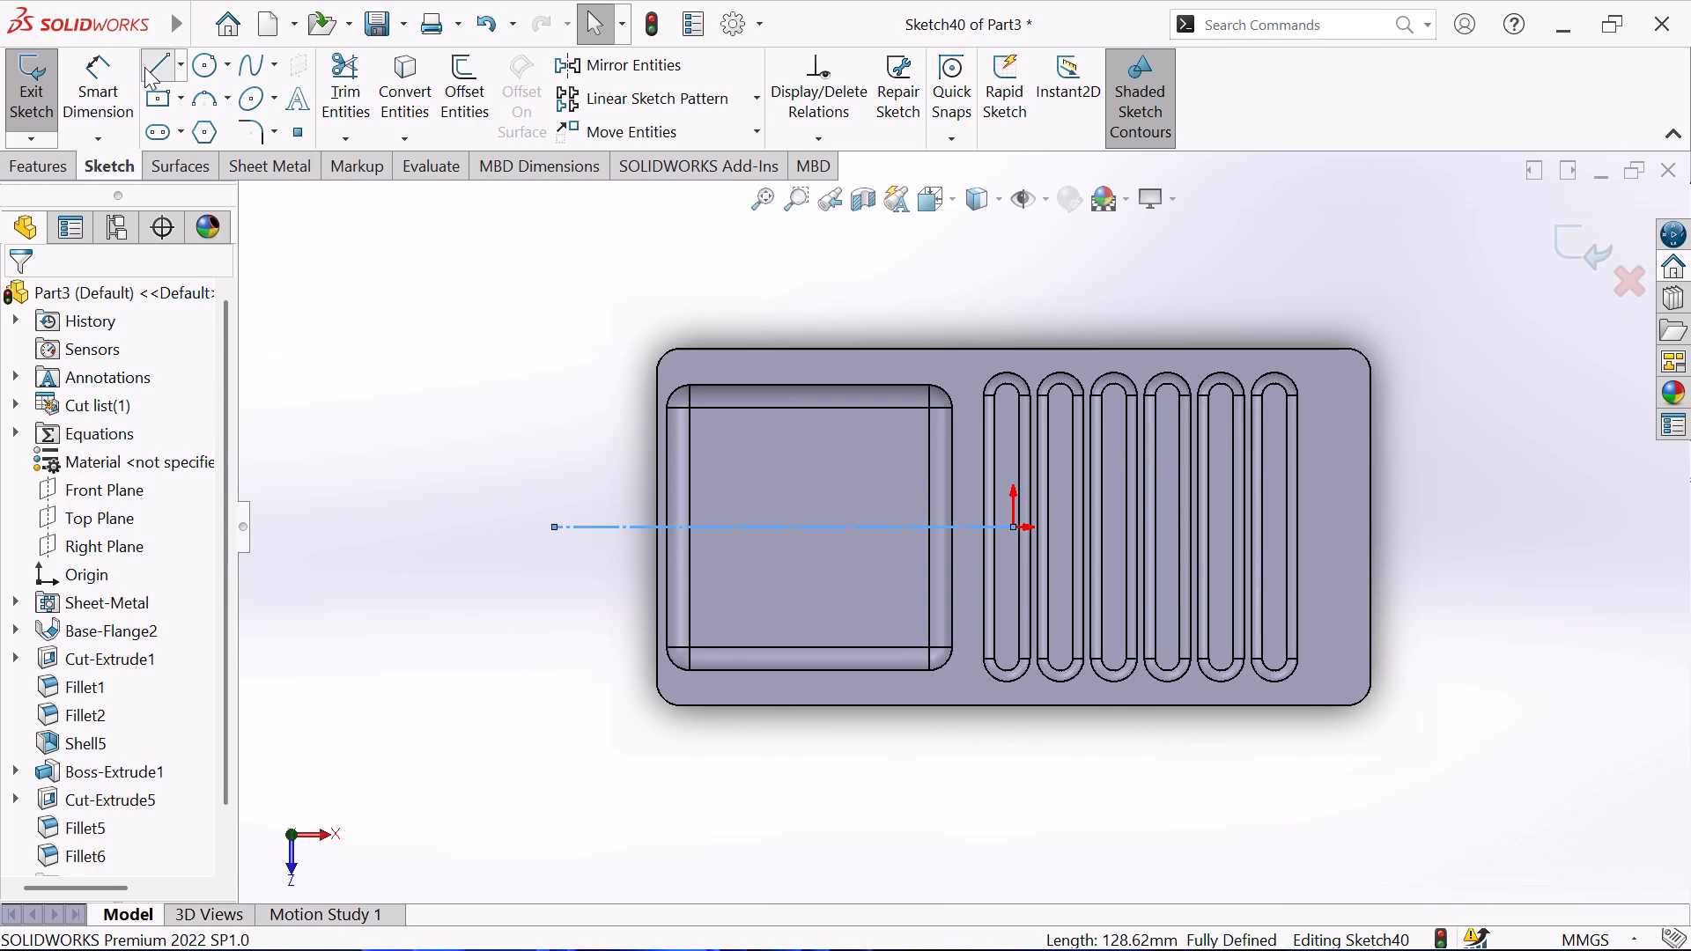
click(809, 409)
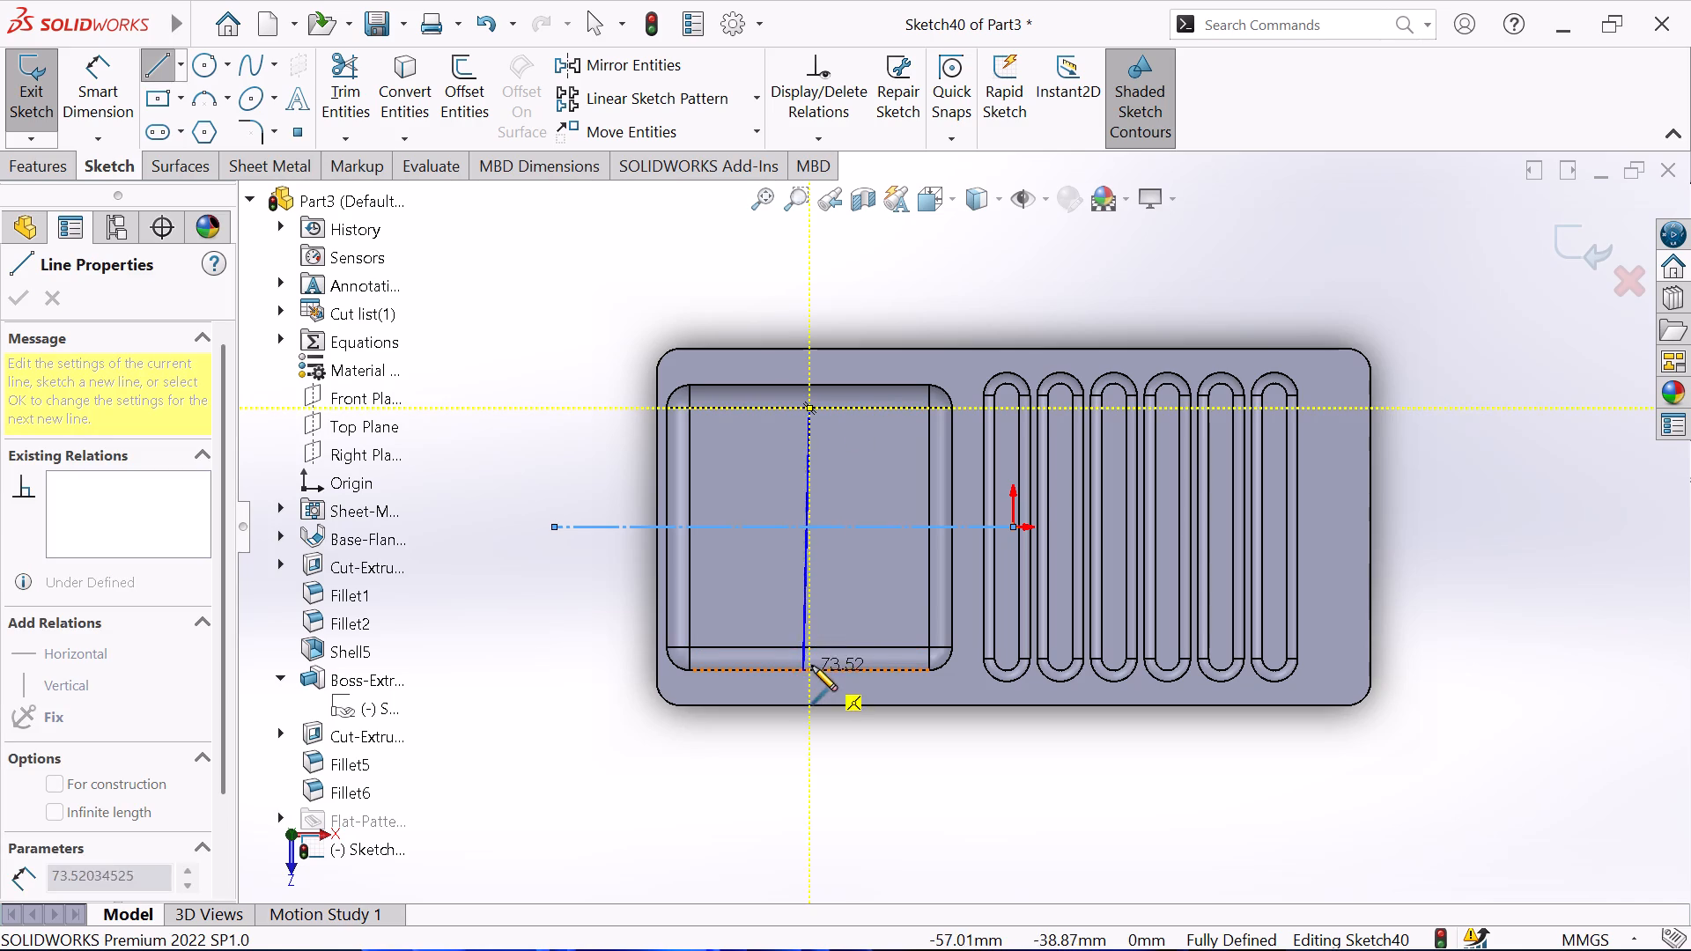
click(814, 647)
right_click(894, 585)
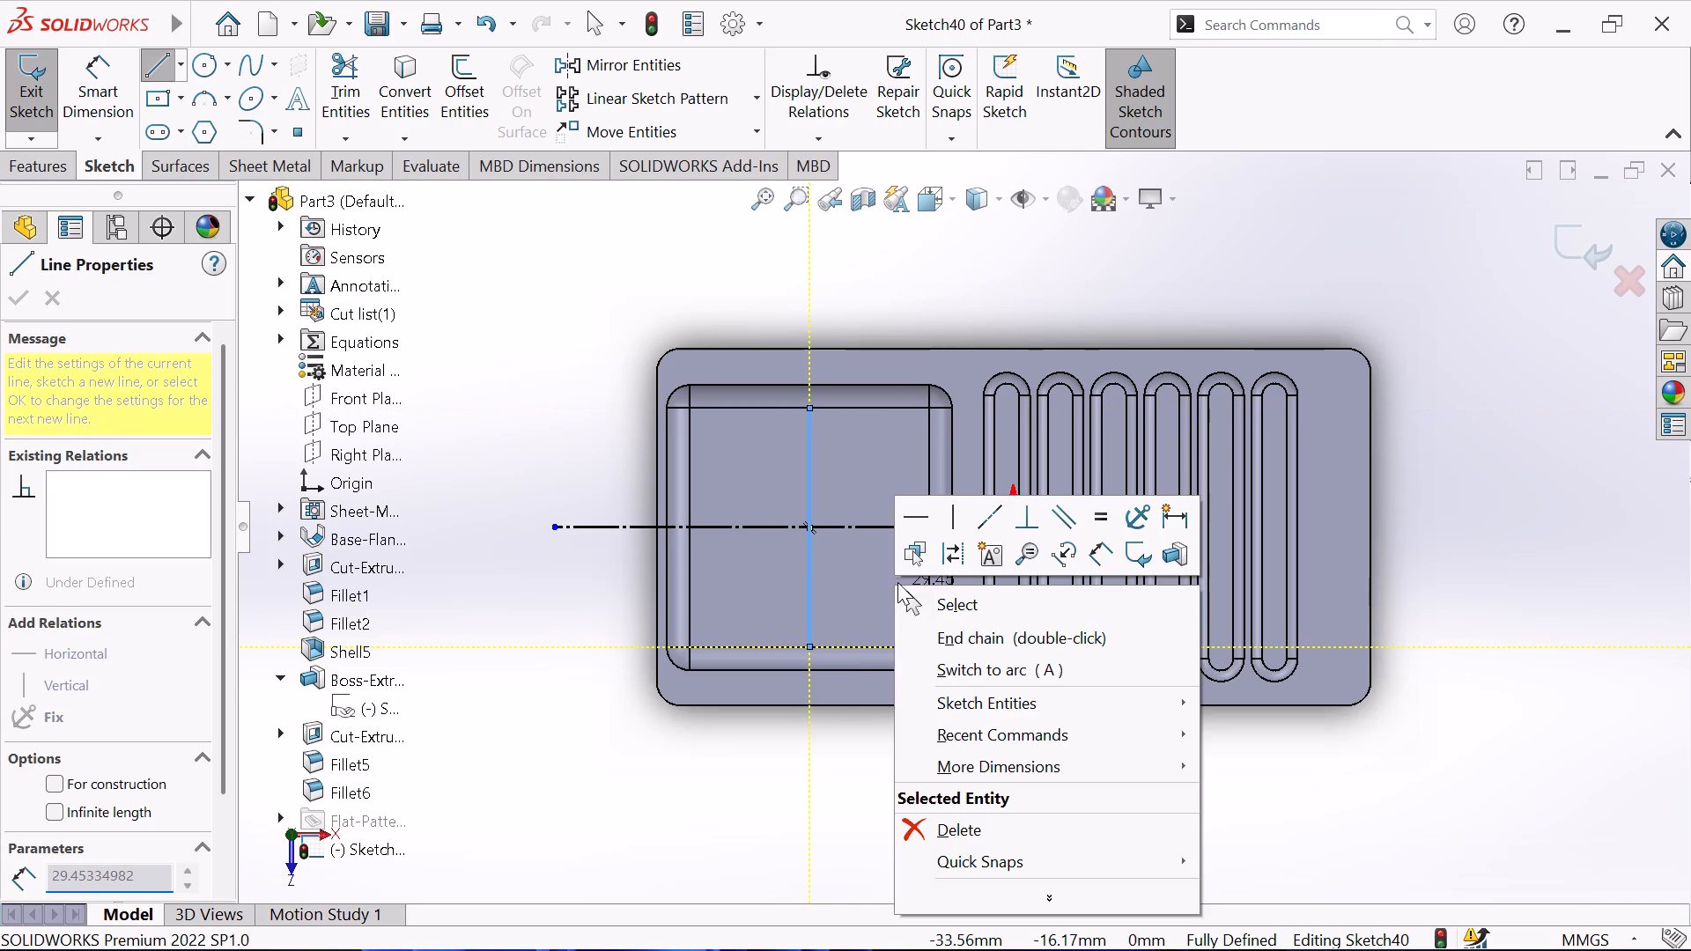
click(953, 616)
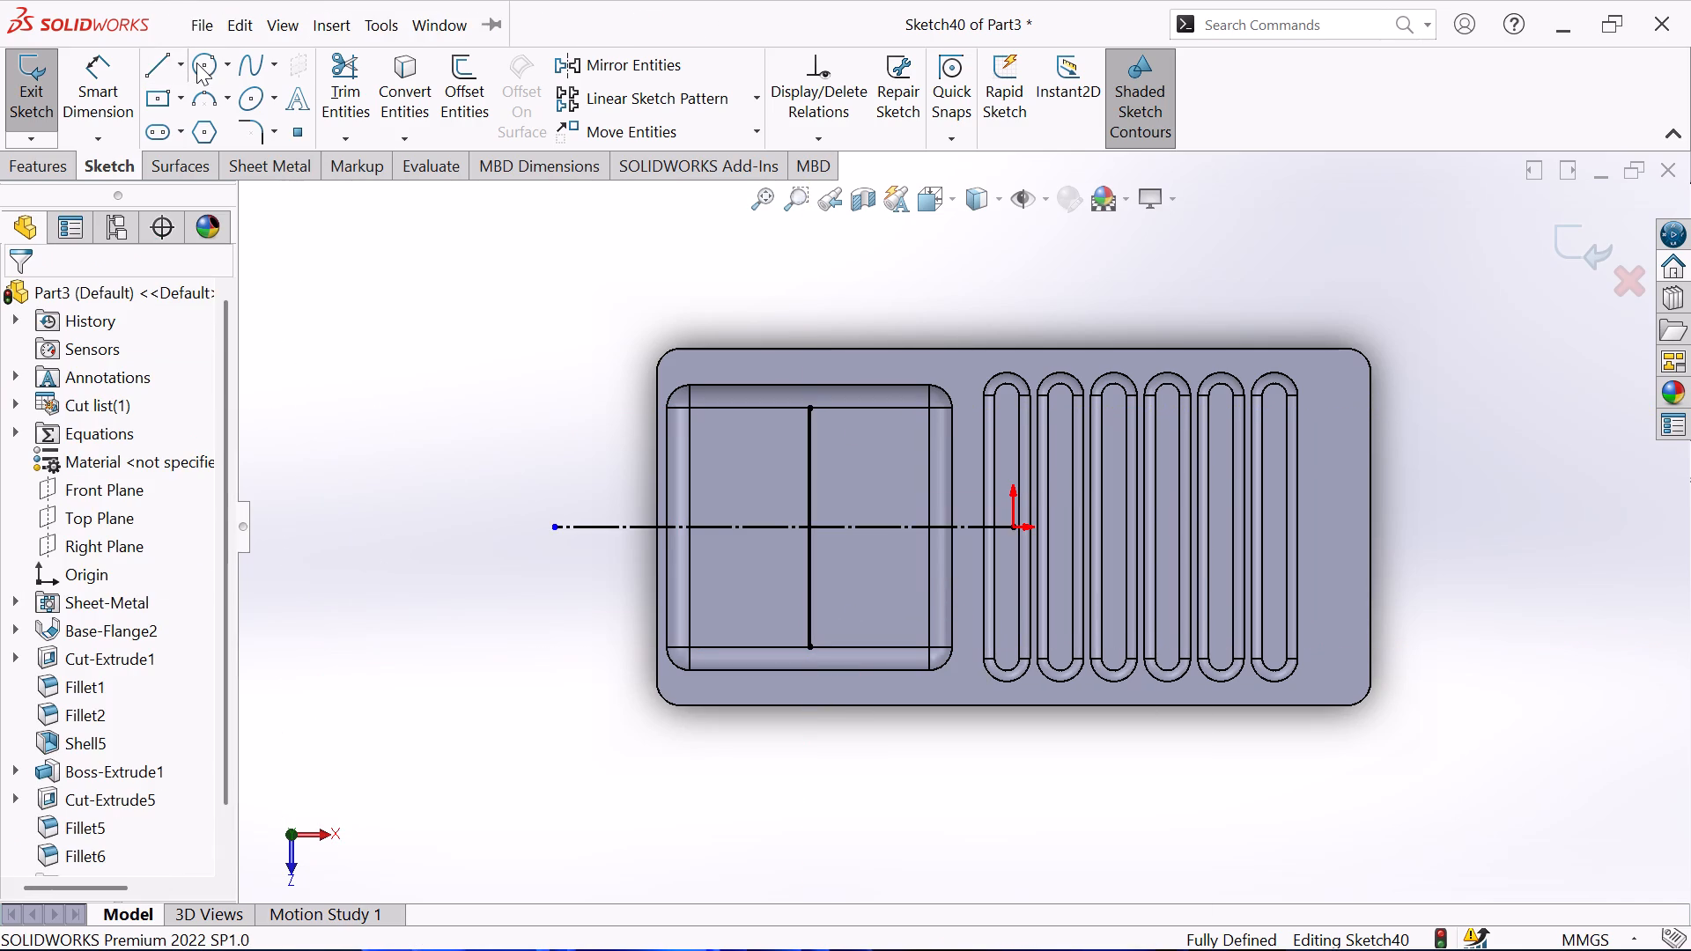
Sketch a circle of about 18 mm radius centred on the vertical line's midpoint.
click(196, 63)
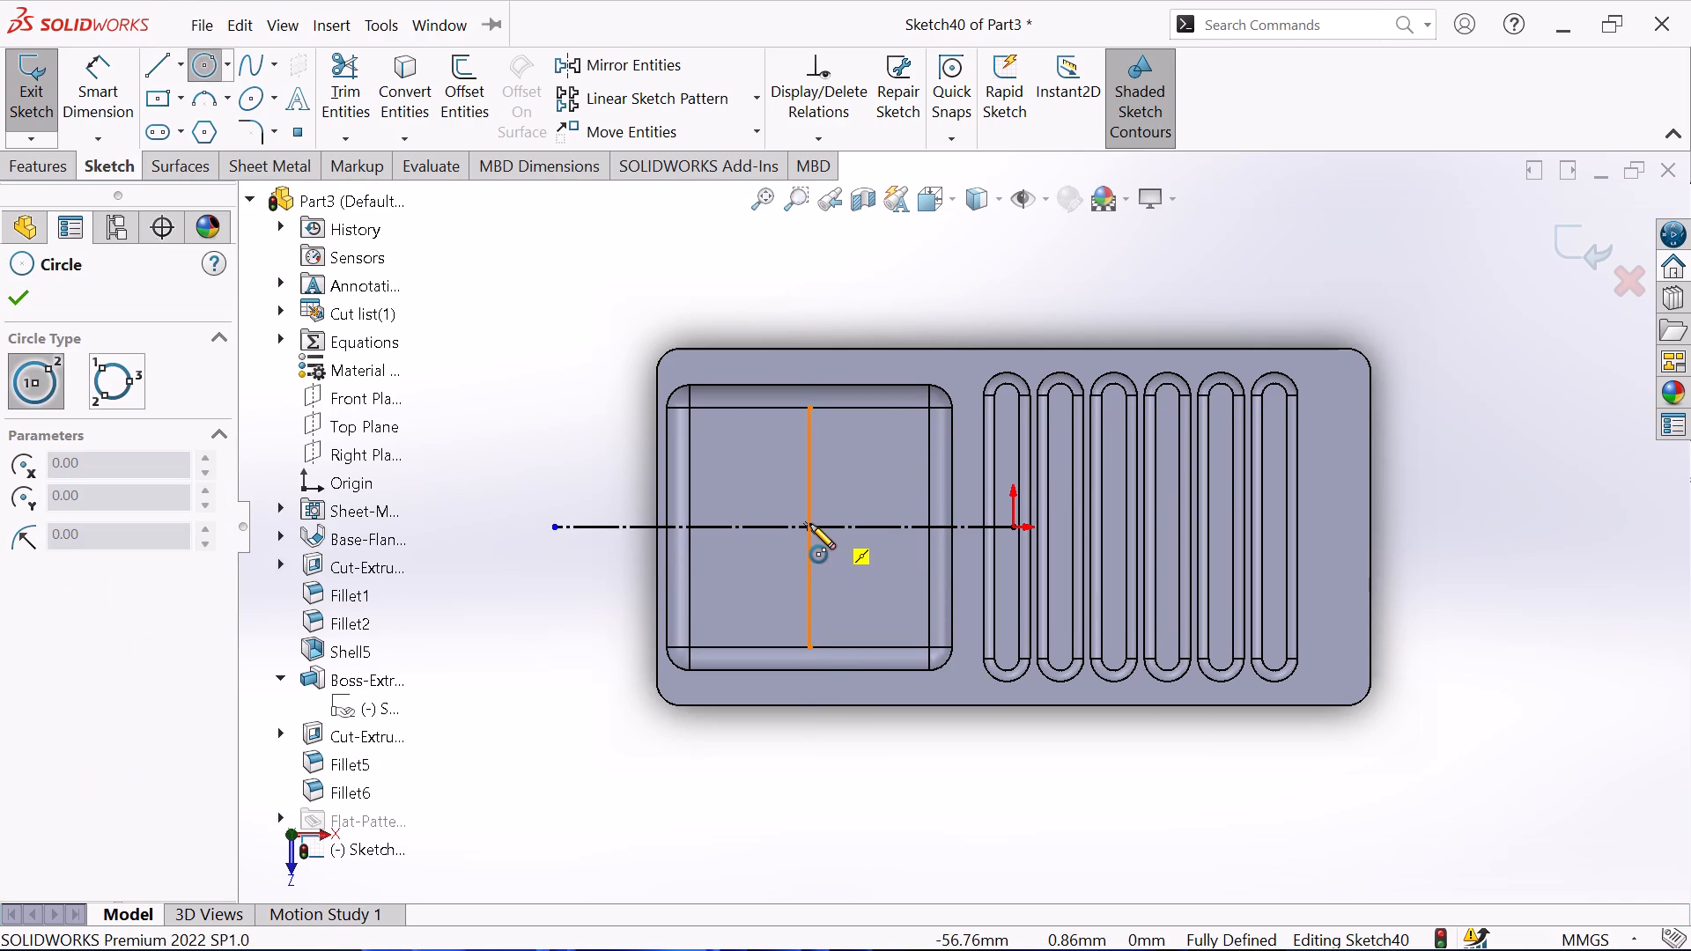
click(807, 527)
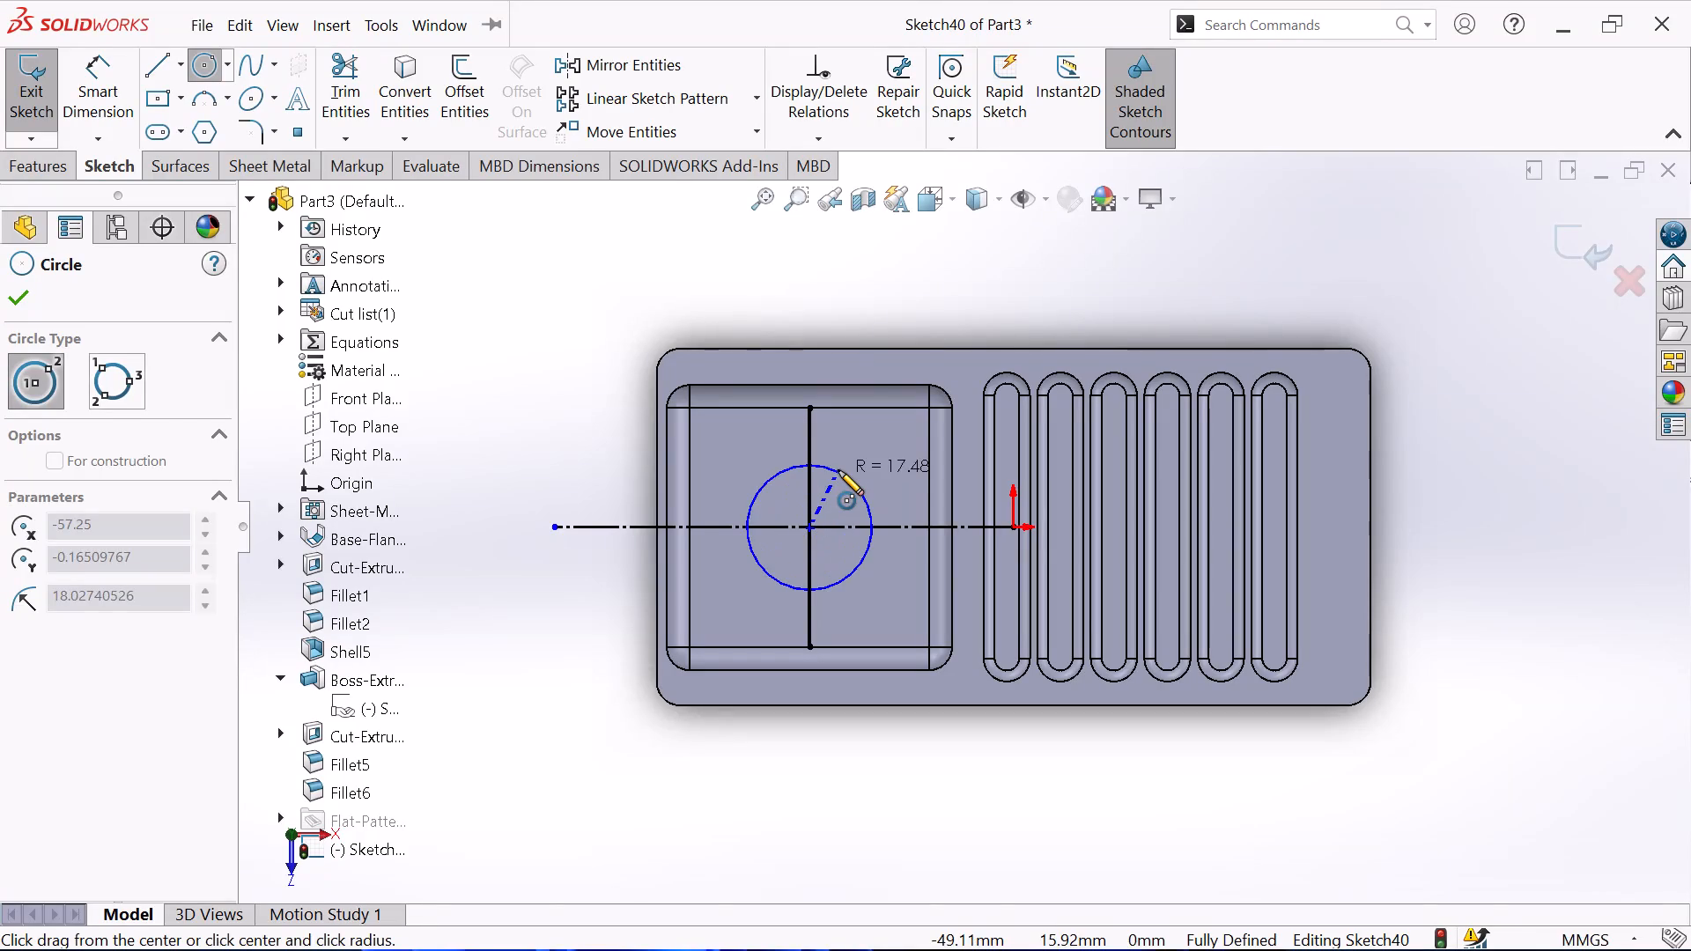
click(838, 470)
right_click(570, 469)
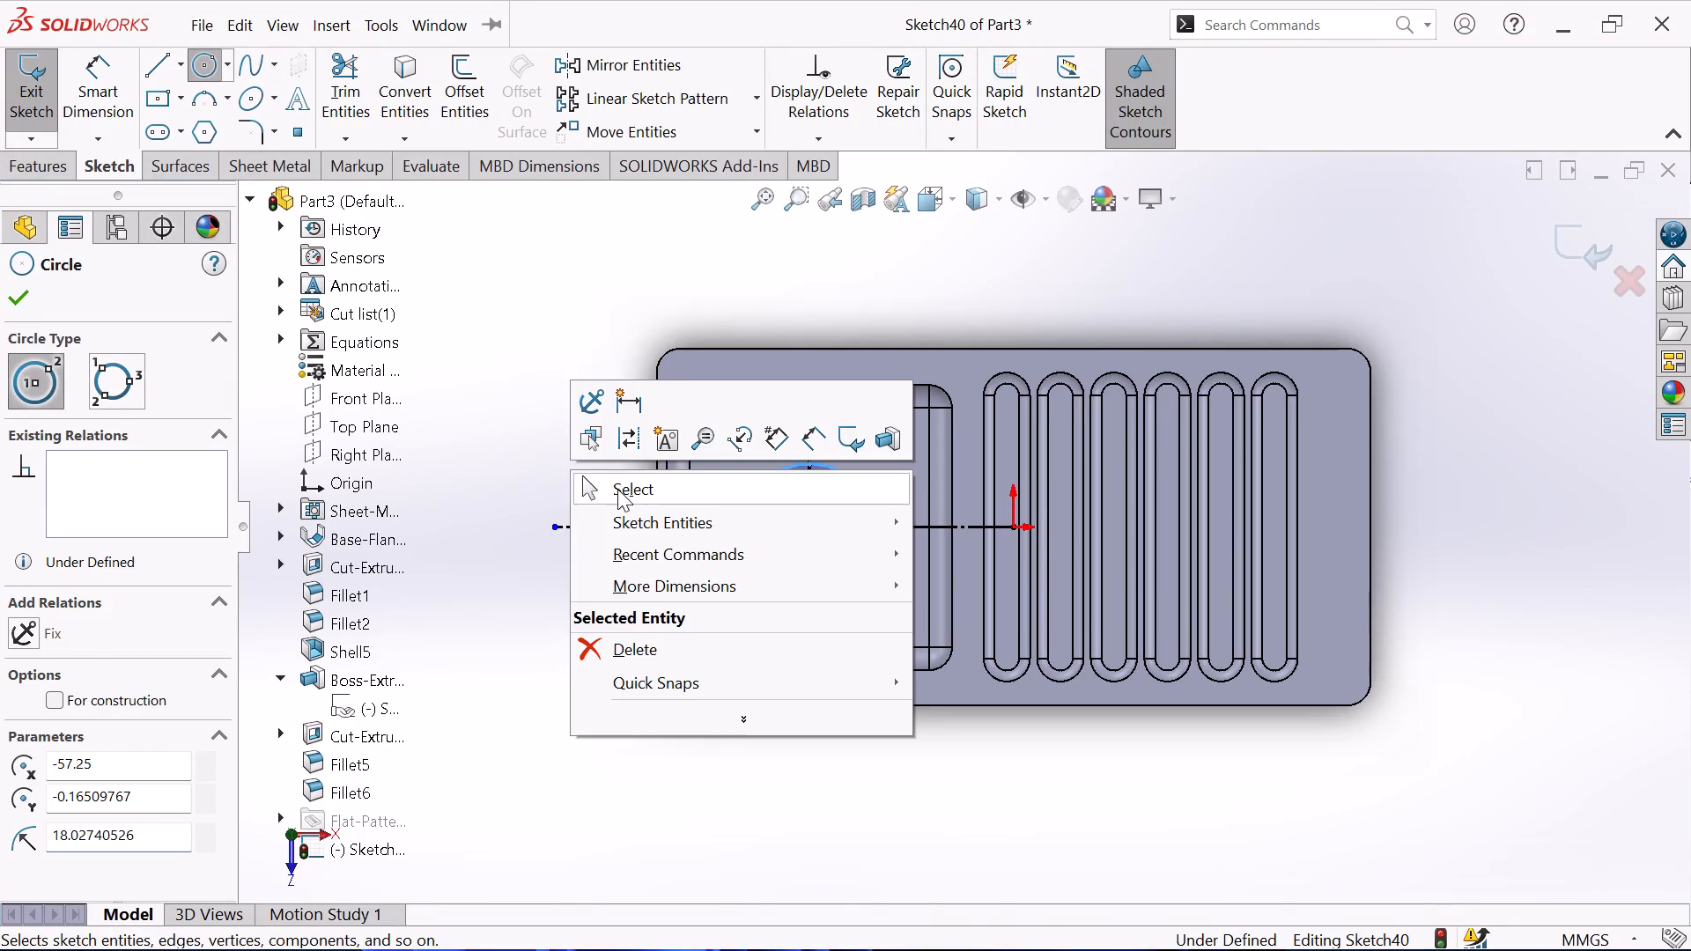
click(634, 489)
Convert the vertical line through the circle to construction geometry.
click(809, 440)
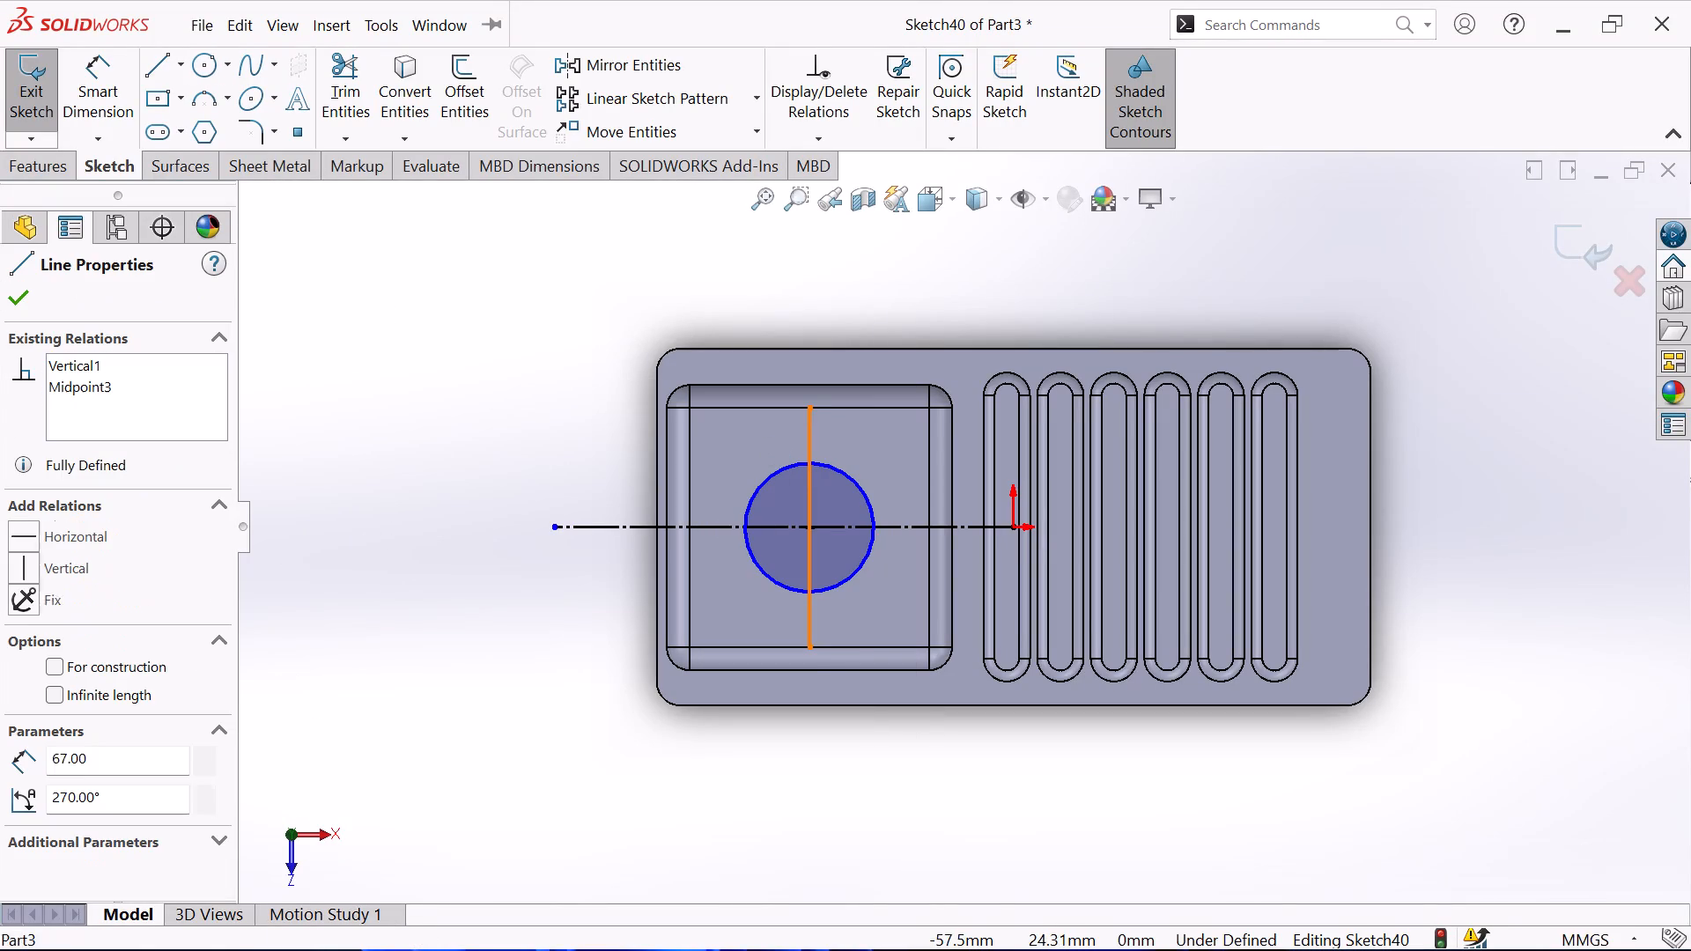
click(92, 661)
click(27, 301)
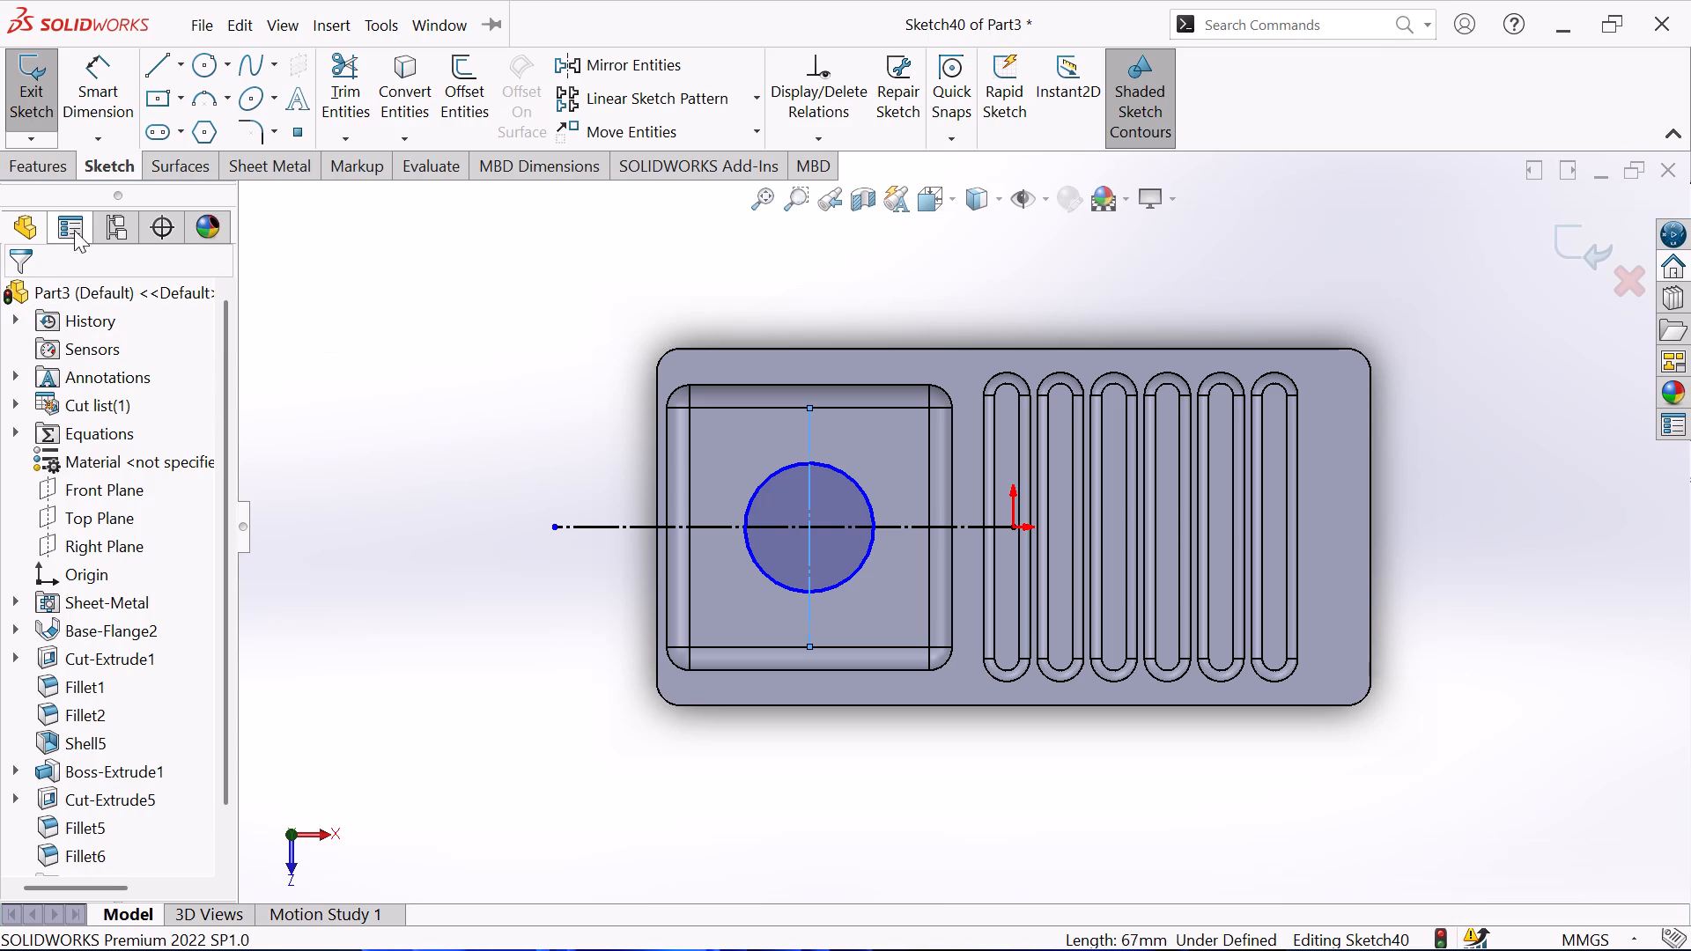
Dimension the circle on the pocket floor with a diameter of 17.60 mm.
click(88, 85)
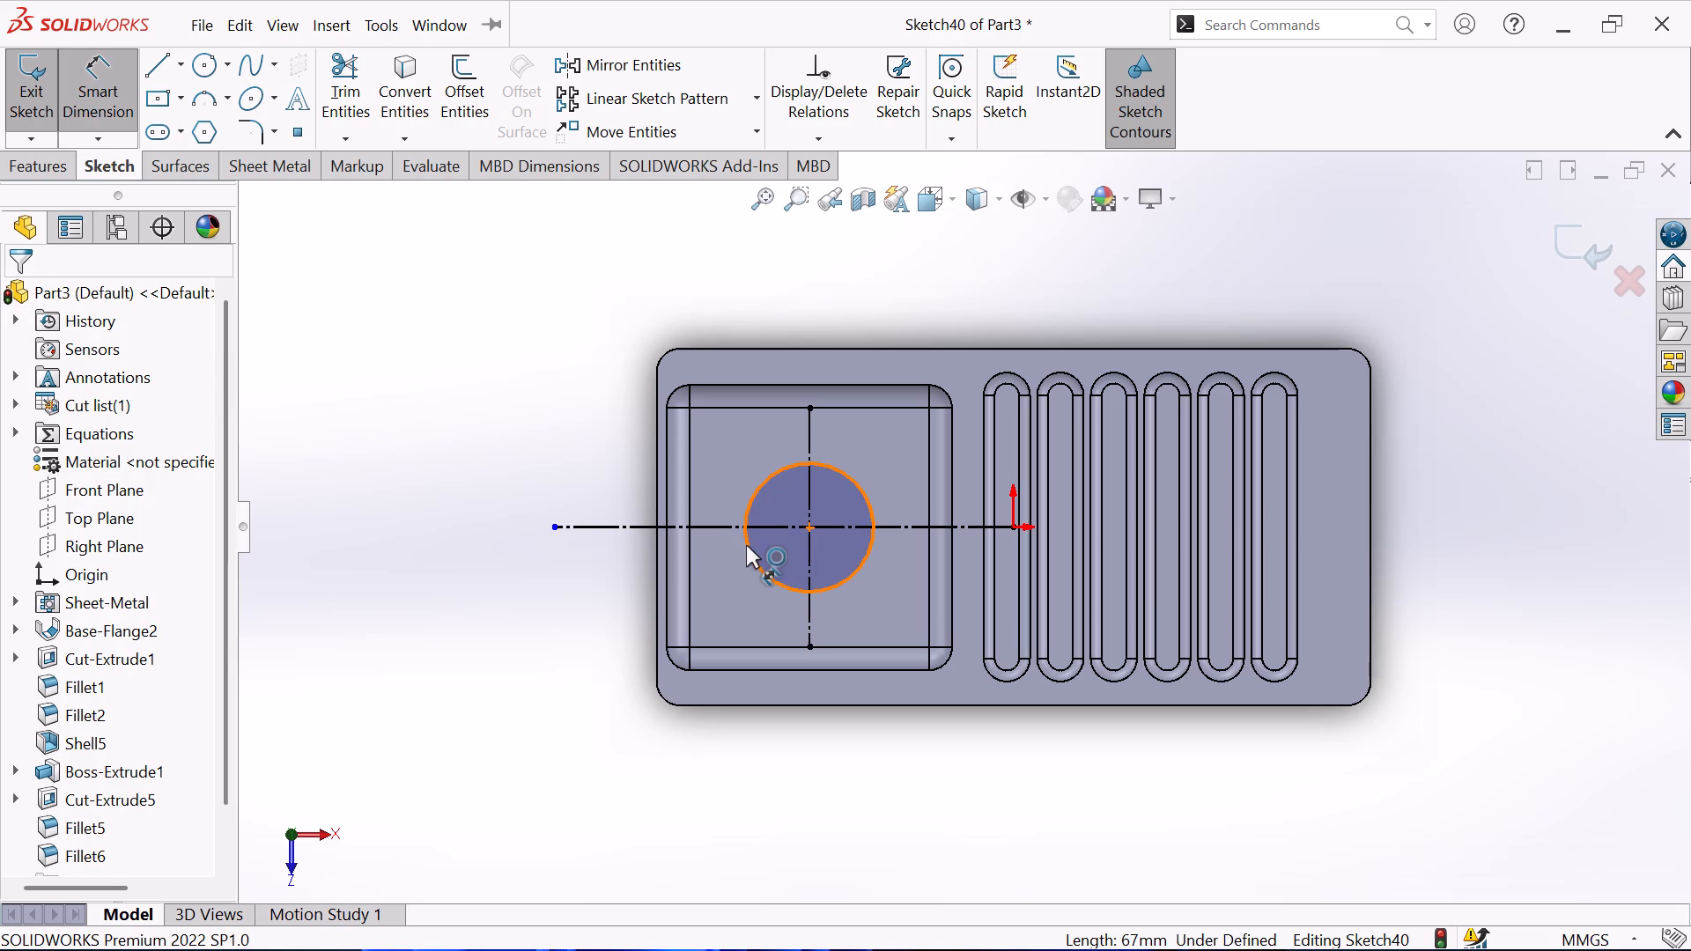
click(746, 545)
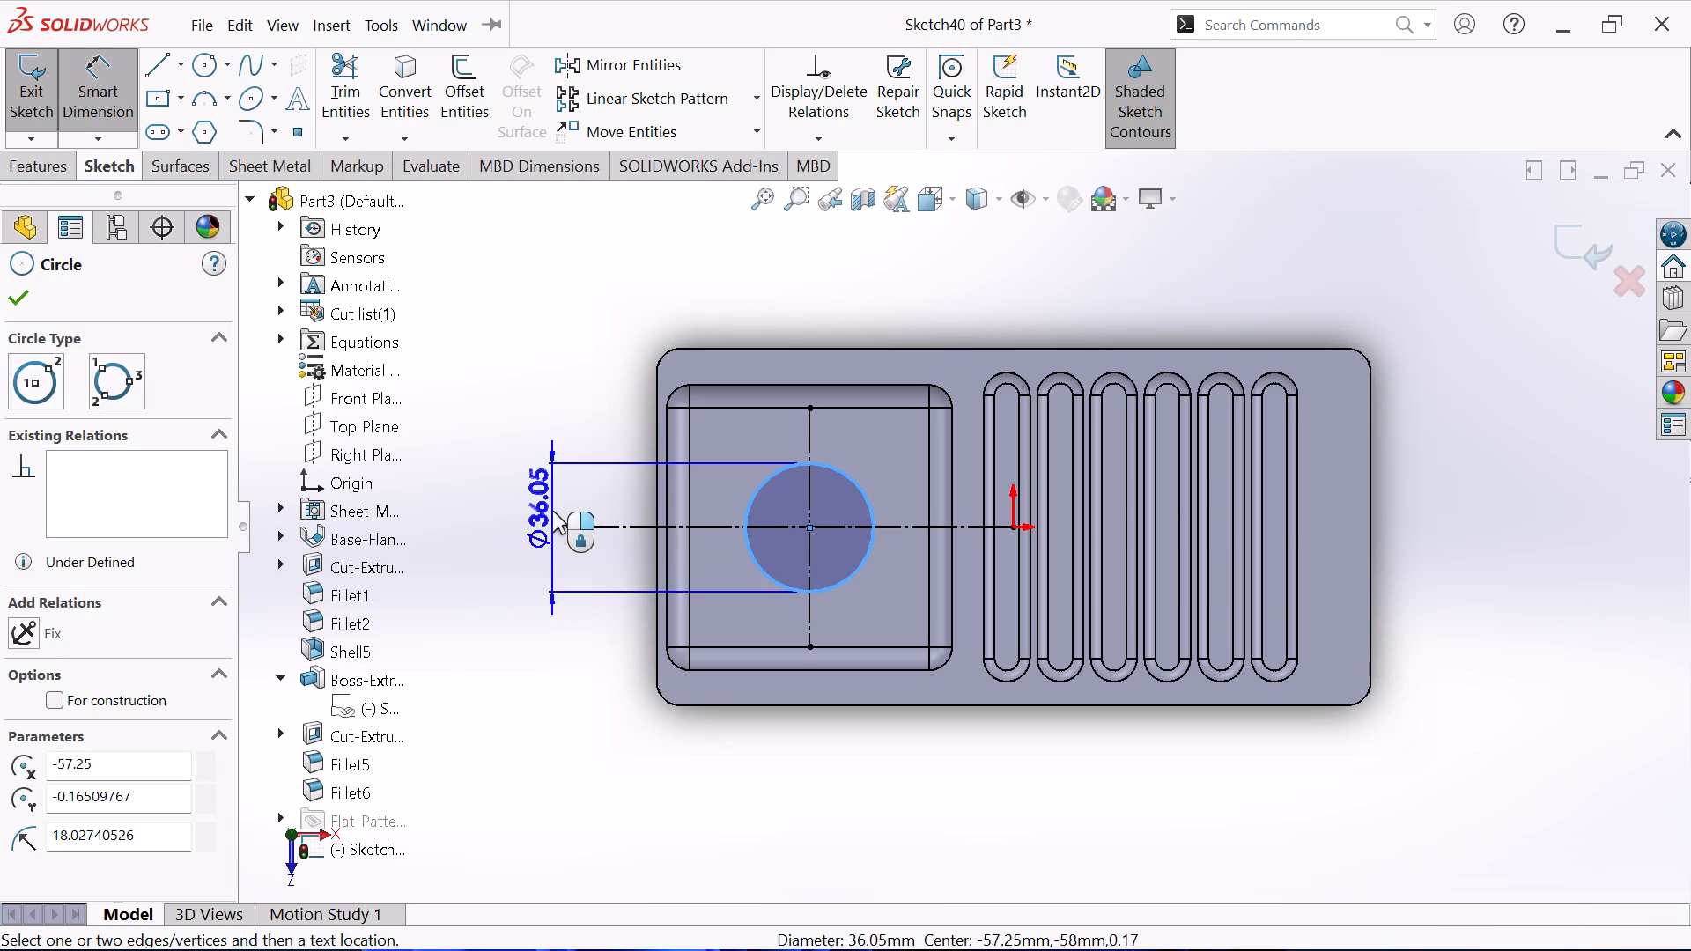
click(552, 511)
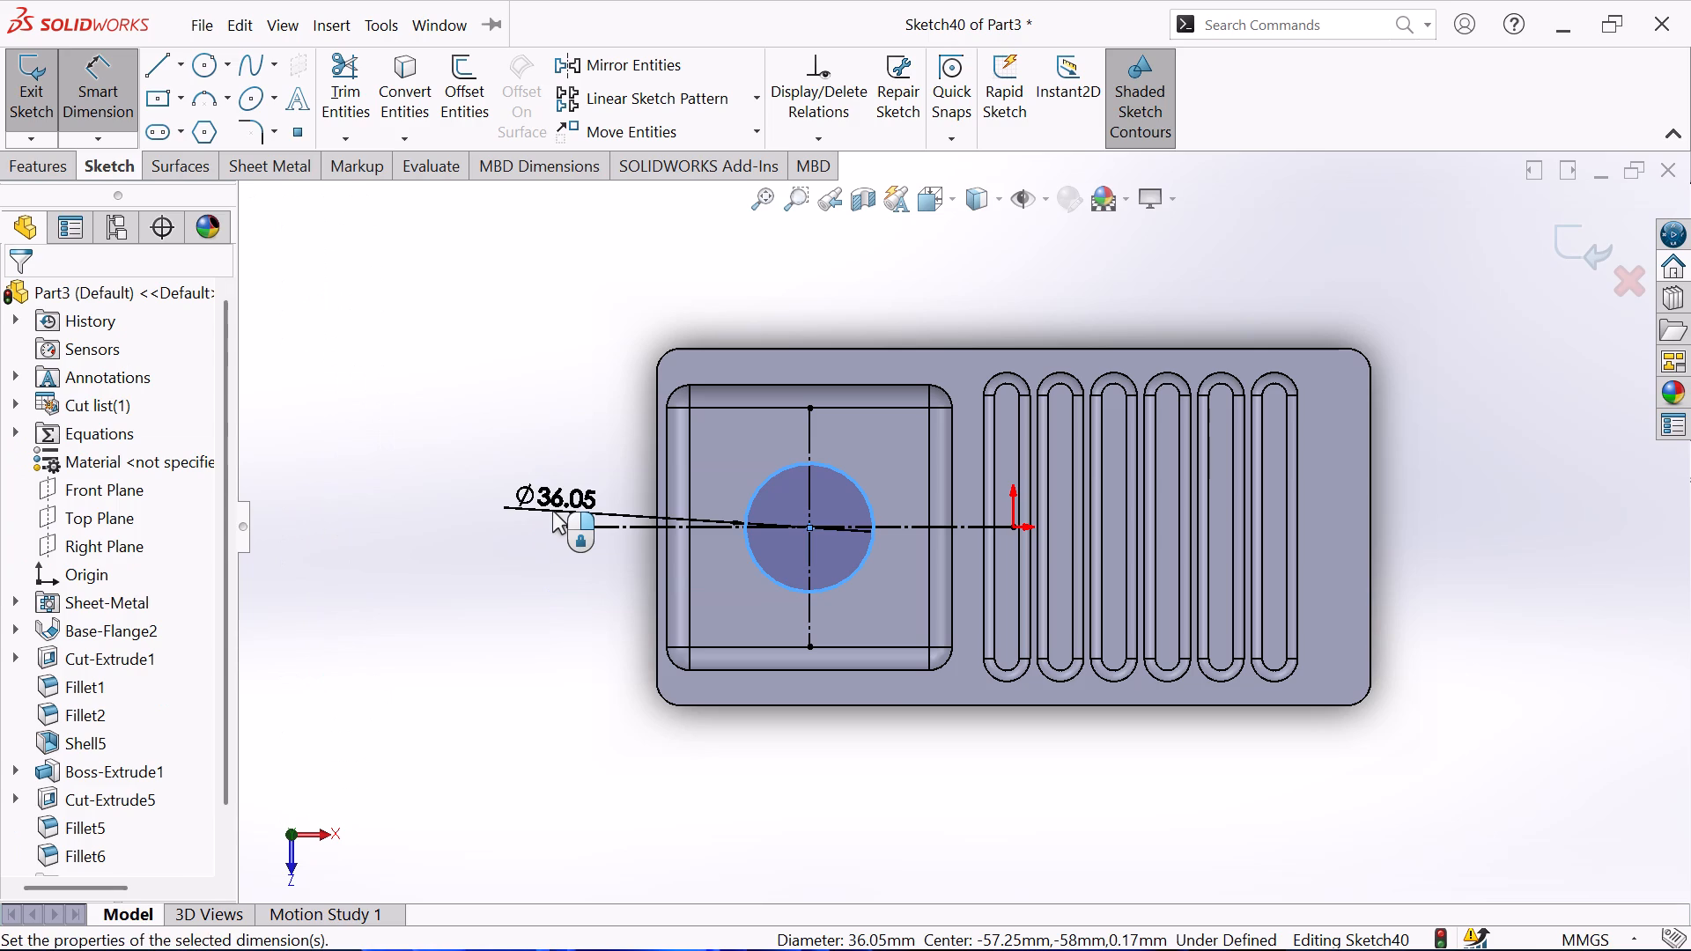
text(17.)
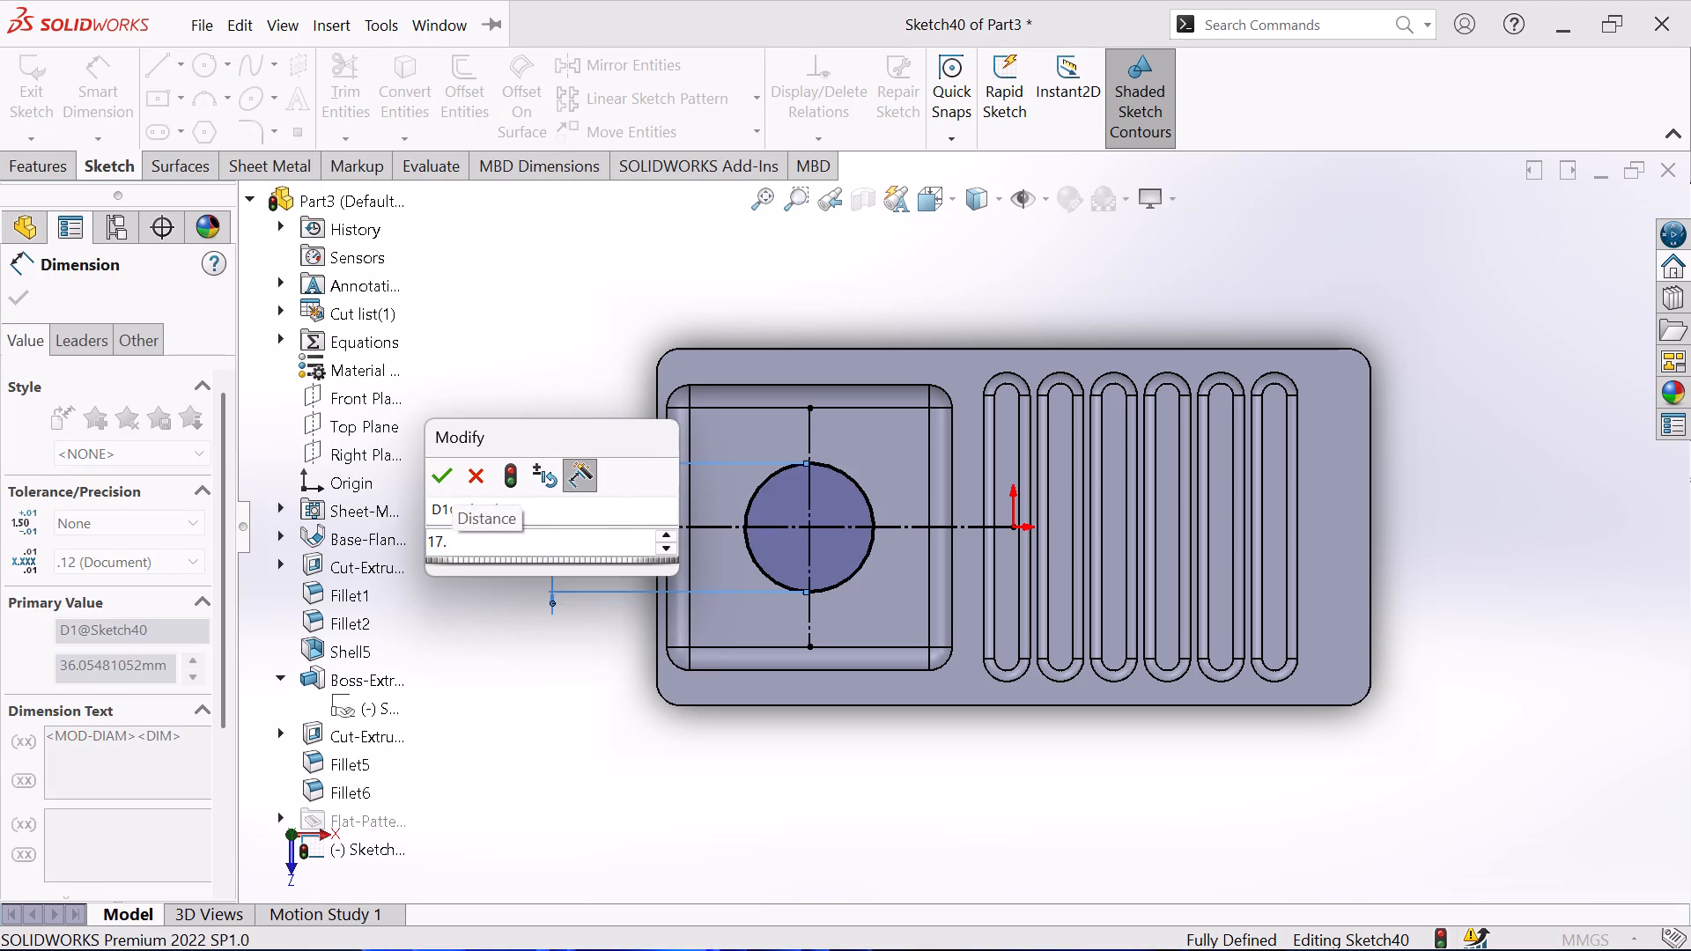
text(60)
key(Return)
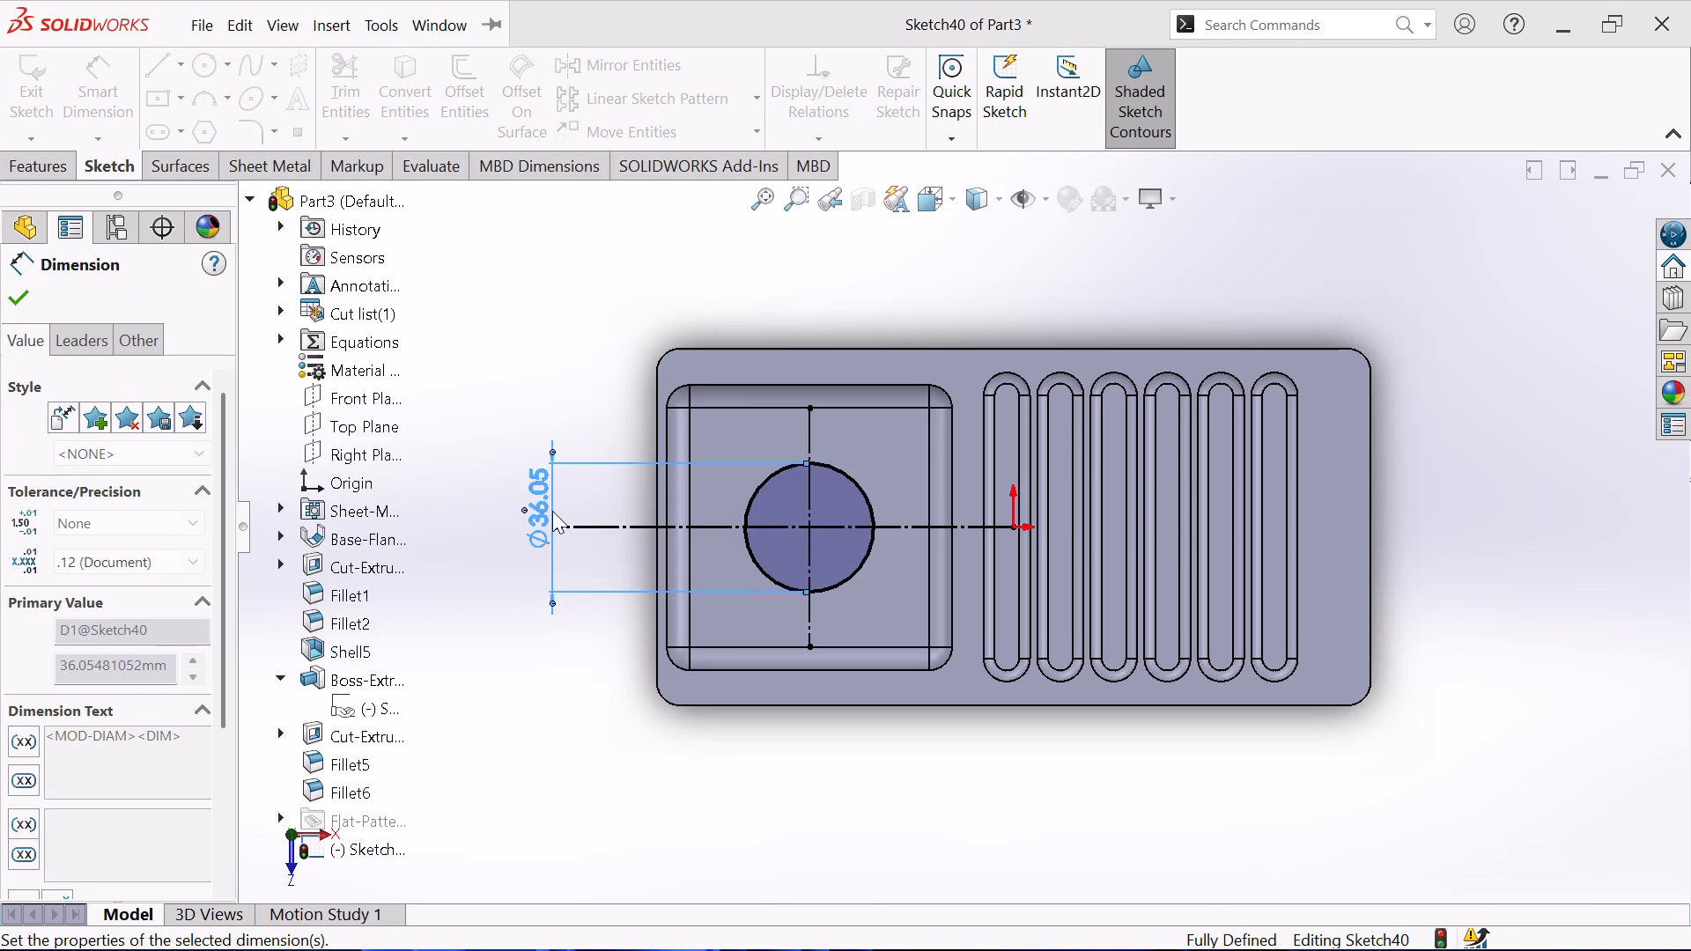
click(15, 295)
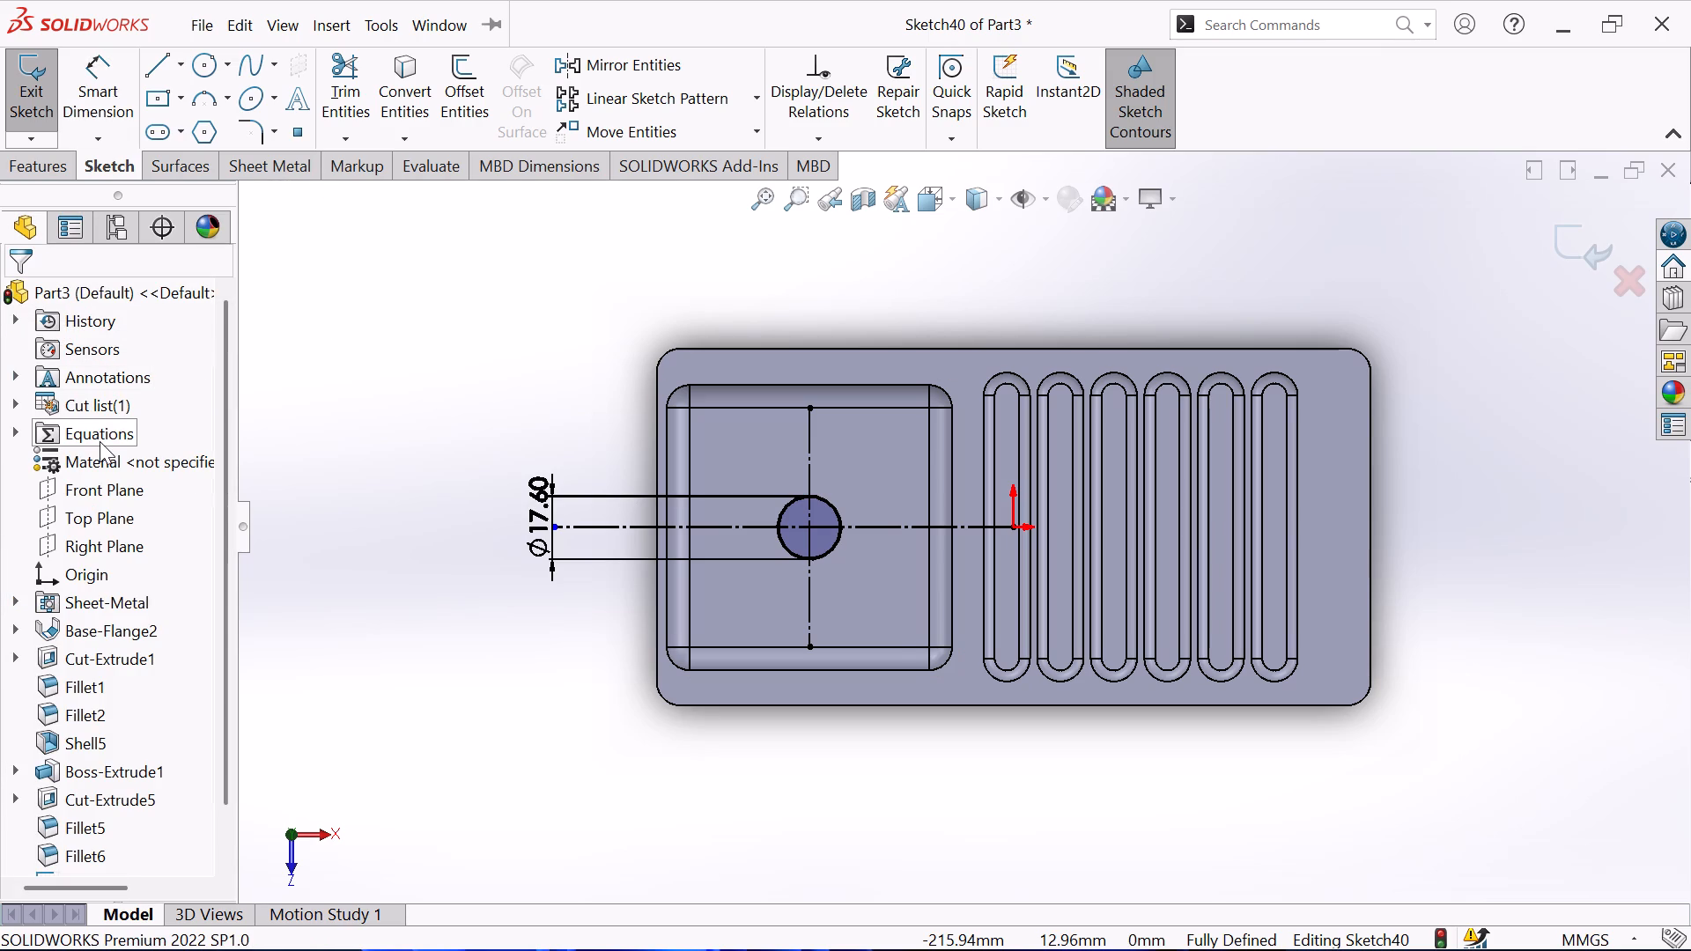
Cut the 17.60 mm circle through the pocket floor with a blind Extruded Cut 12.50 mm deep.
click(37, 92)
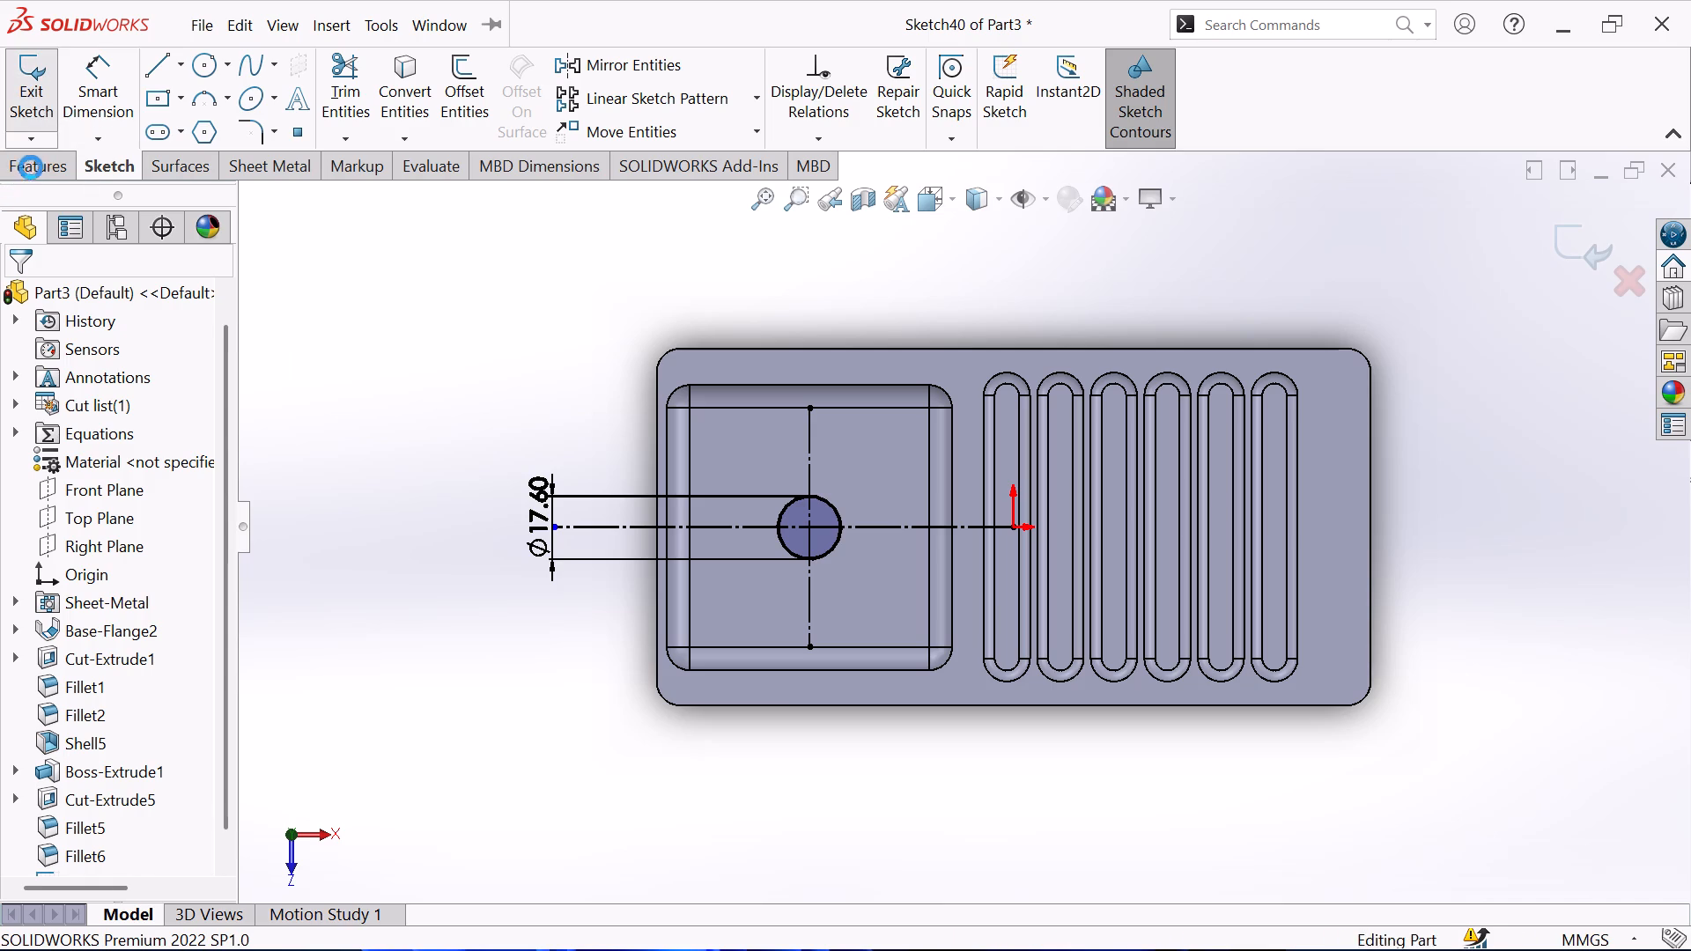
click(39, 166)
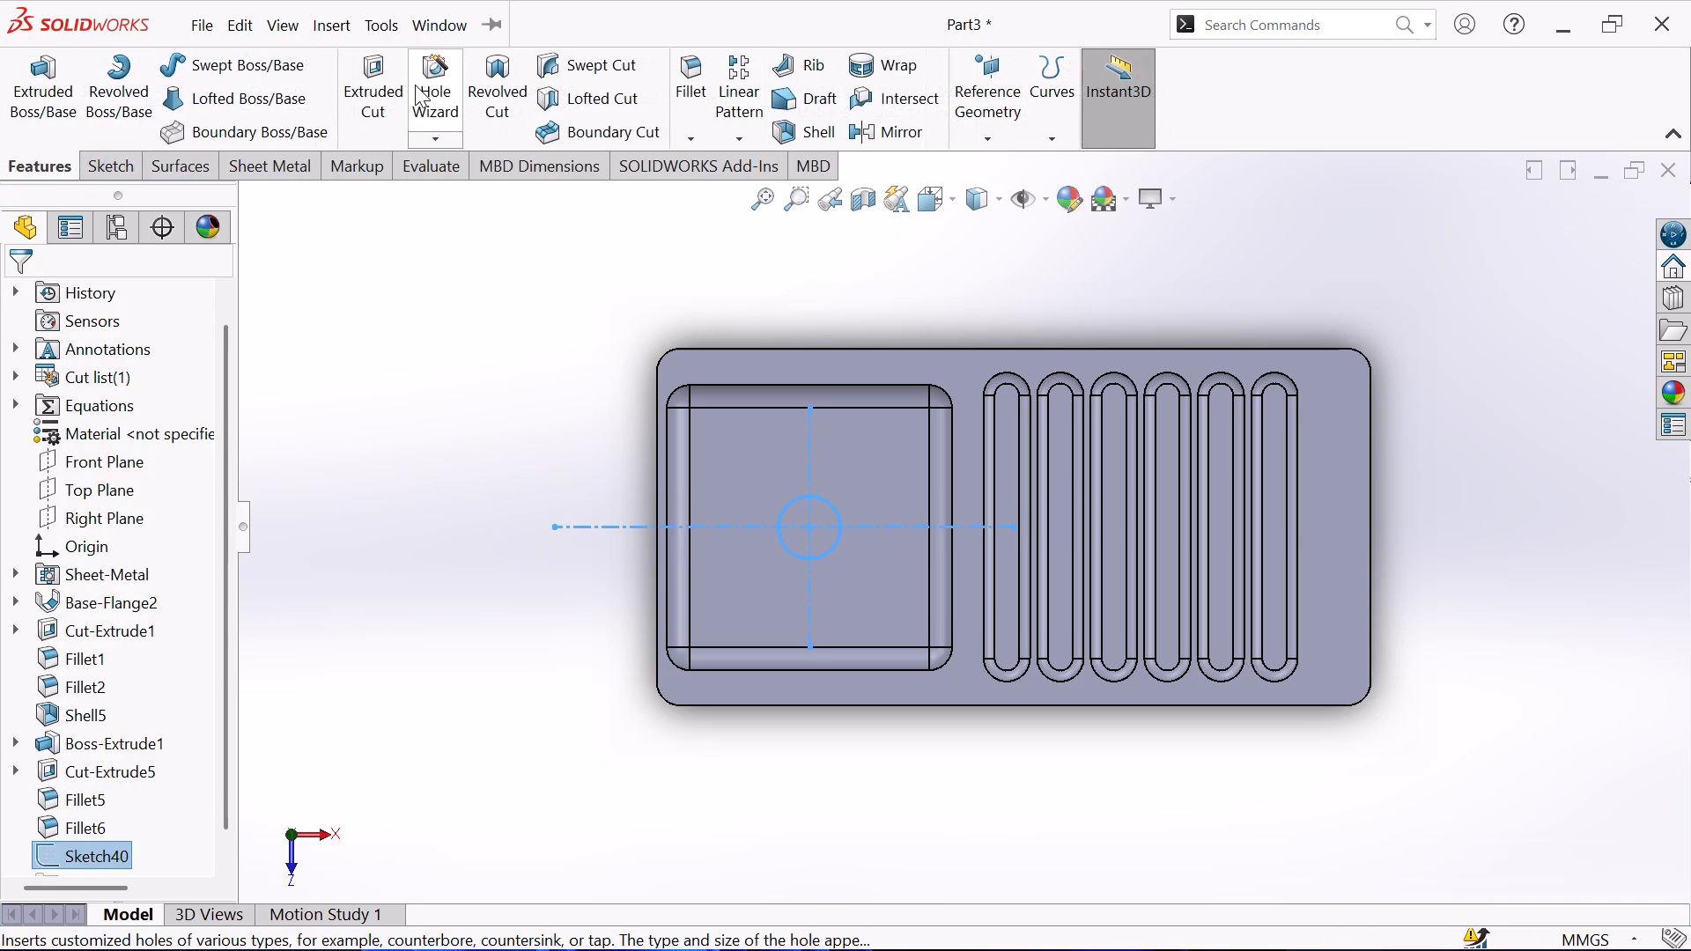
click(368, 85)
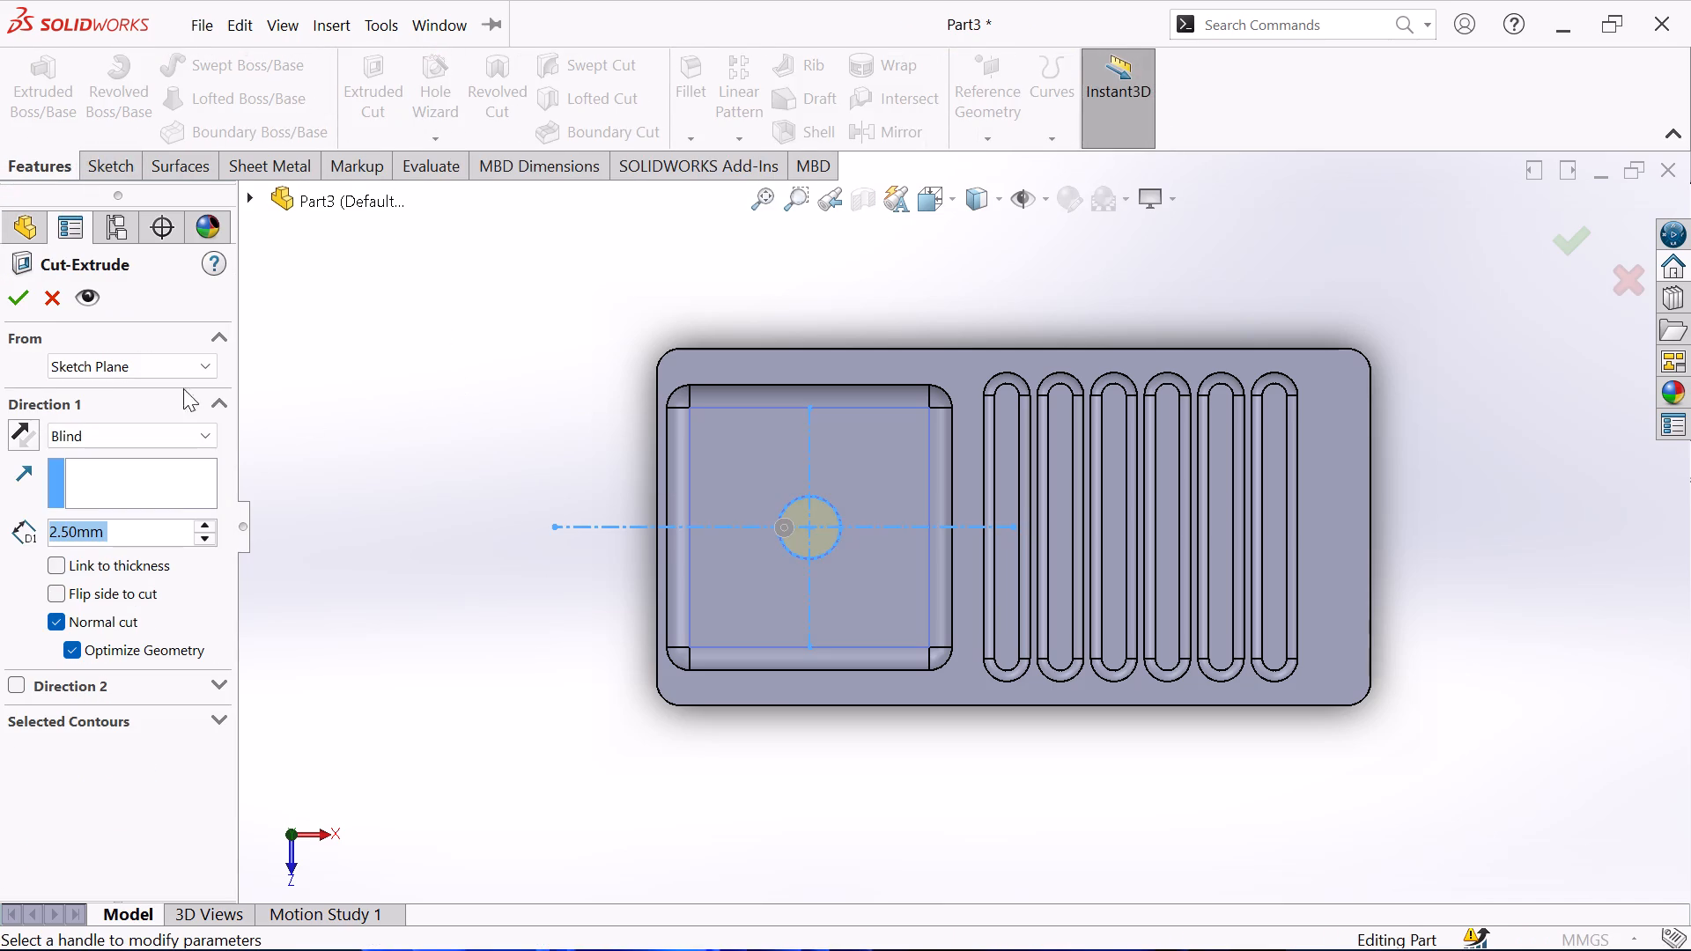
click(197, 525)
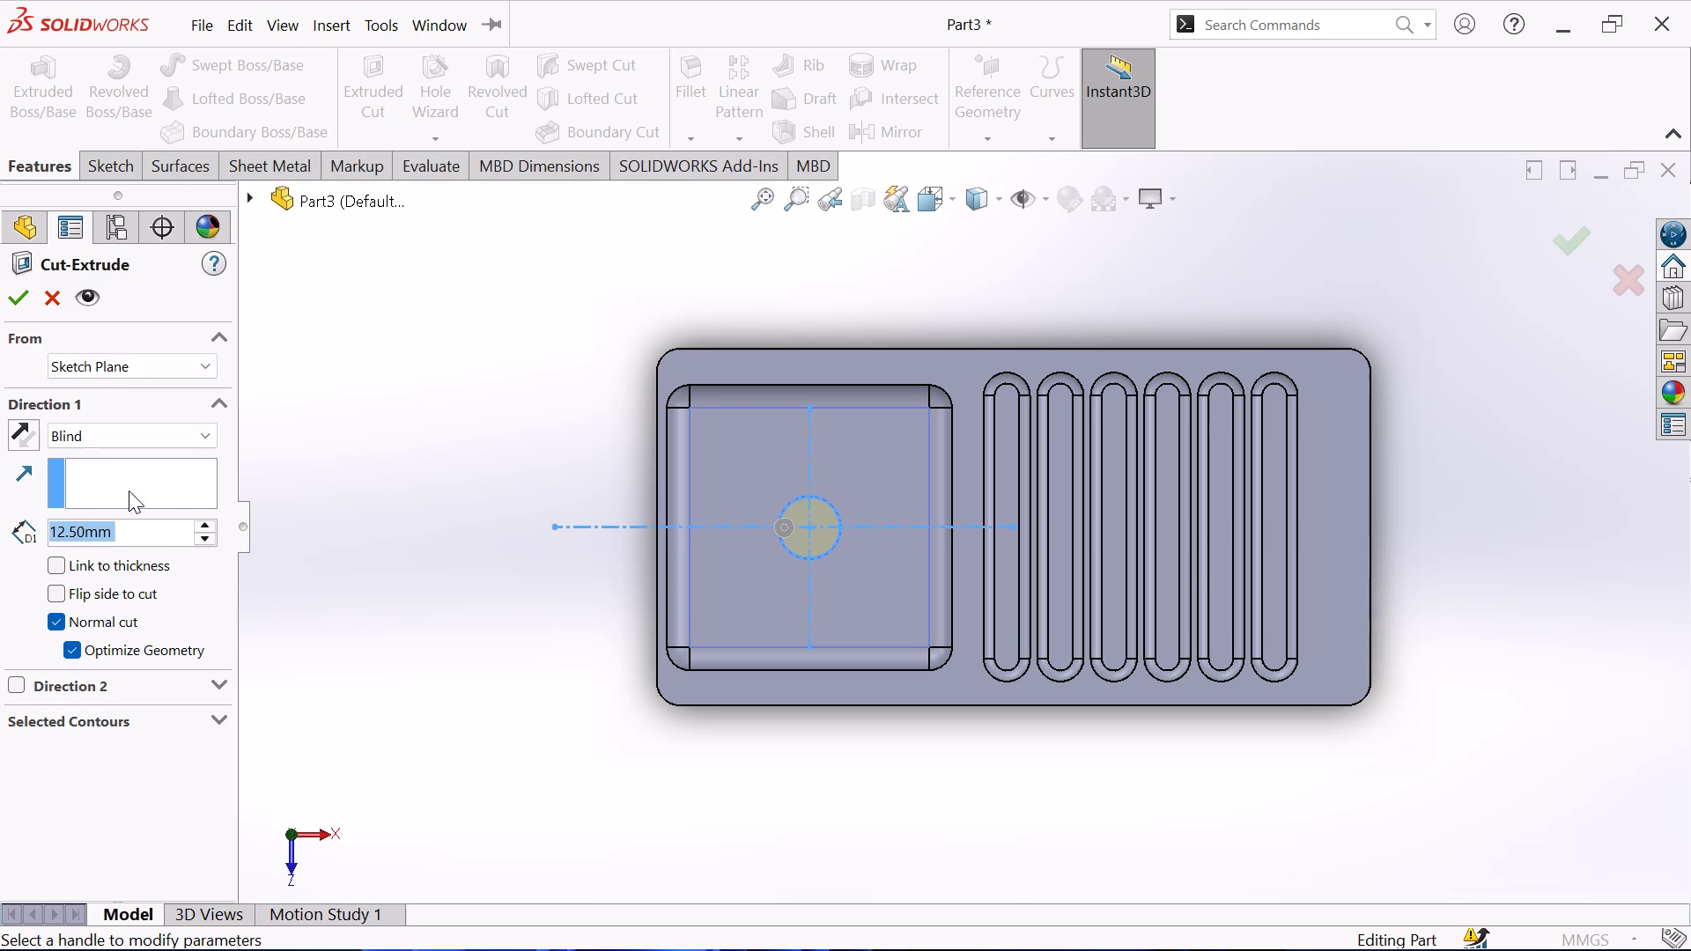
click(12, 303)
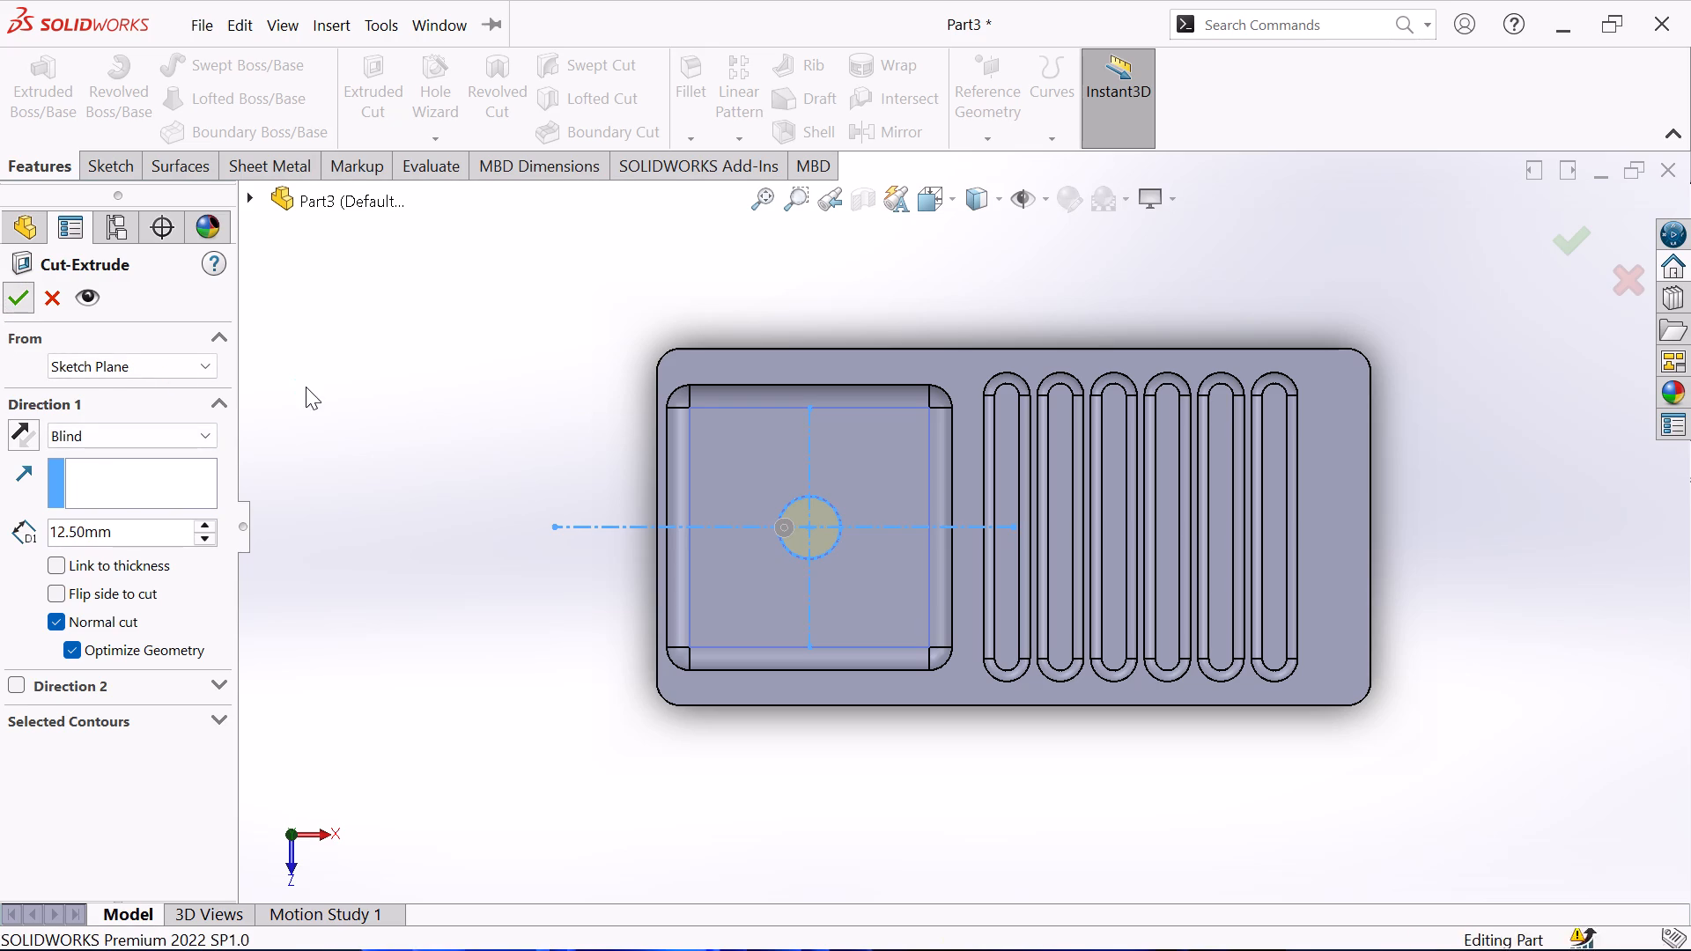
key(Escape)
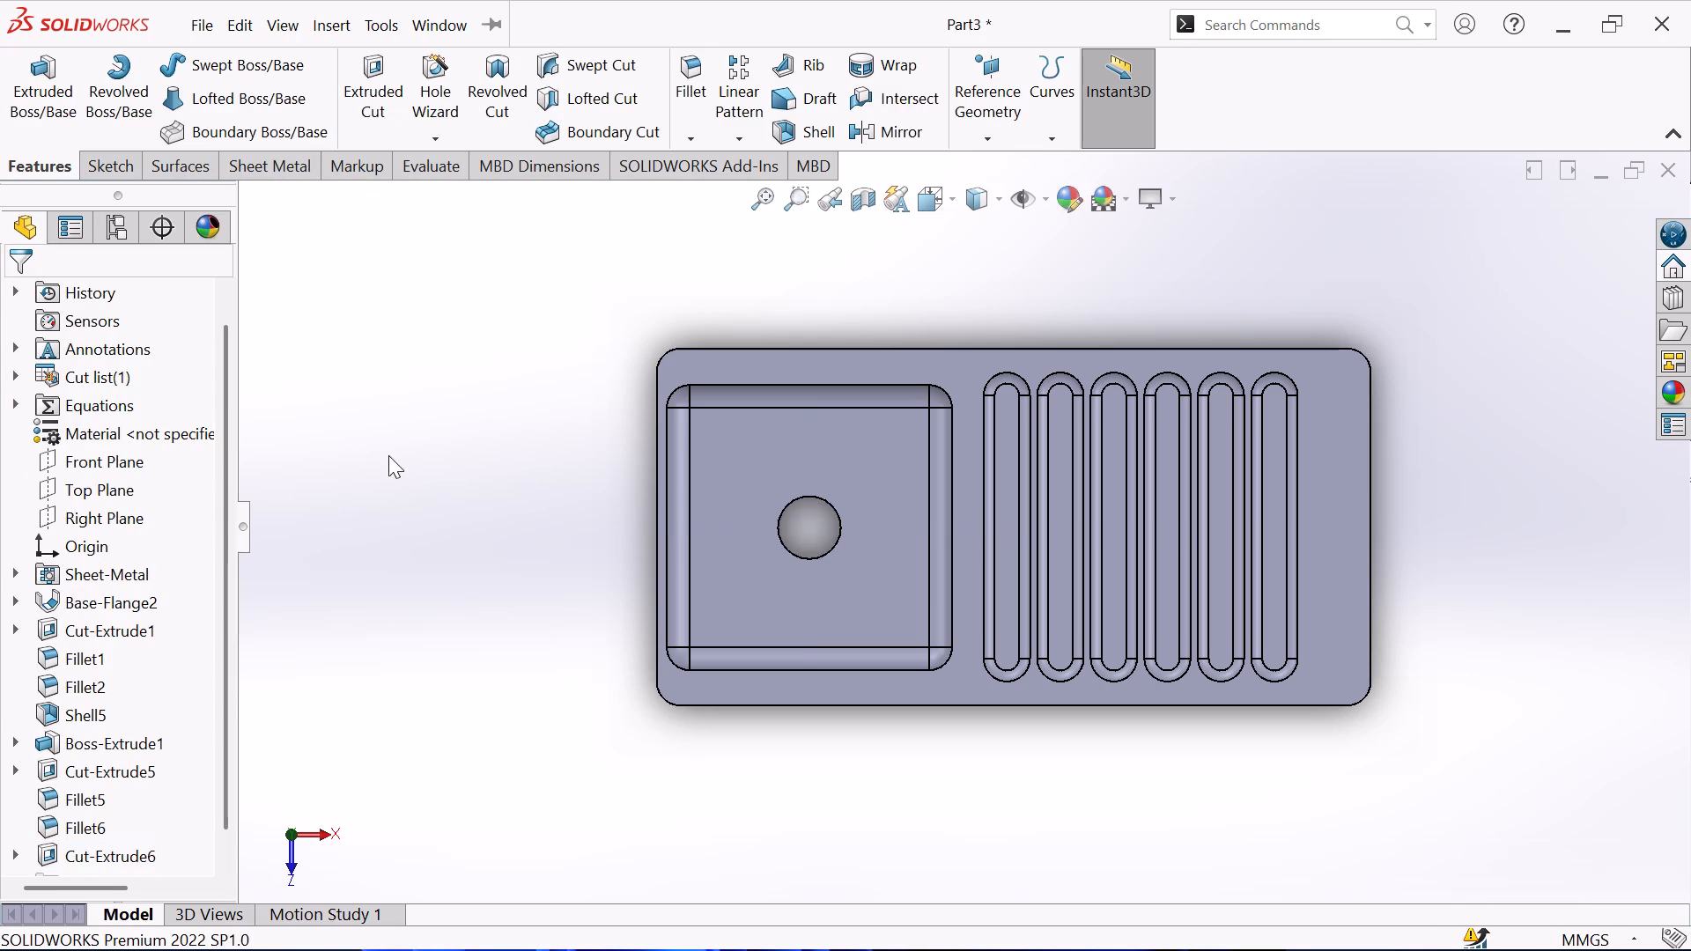
Fillet the six slot faces on the underside of the base with a 3.50 mm radius.
middle_drag(388, 455, 460, 250)
middle_drag(1514, 615, 1546, 330)
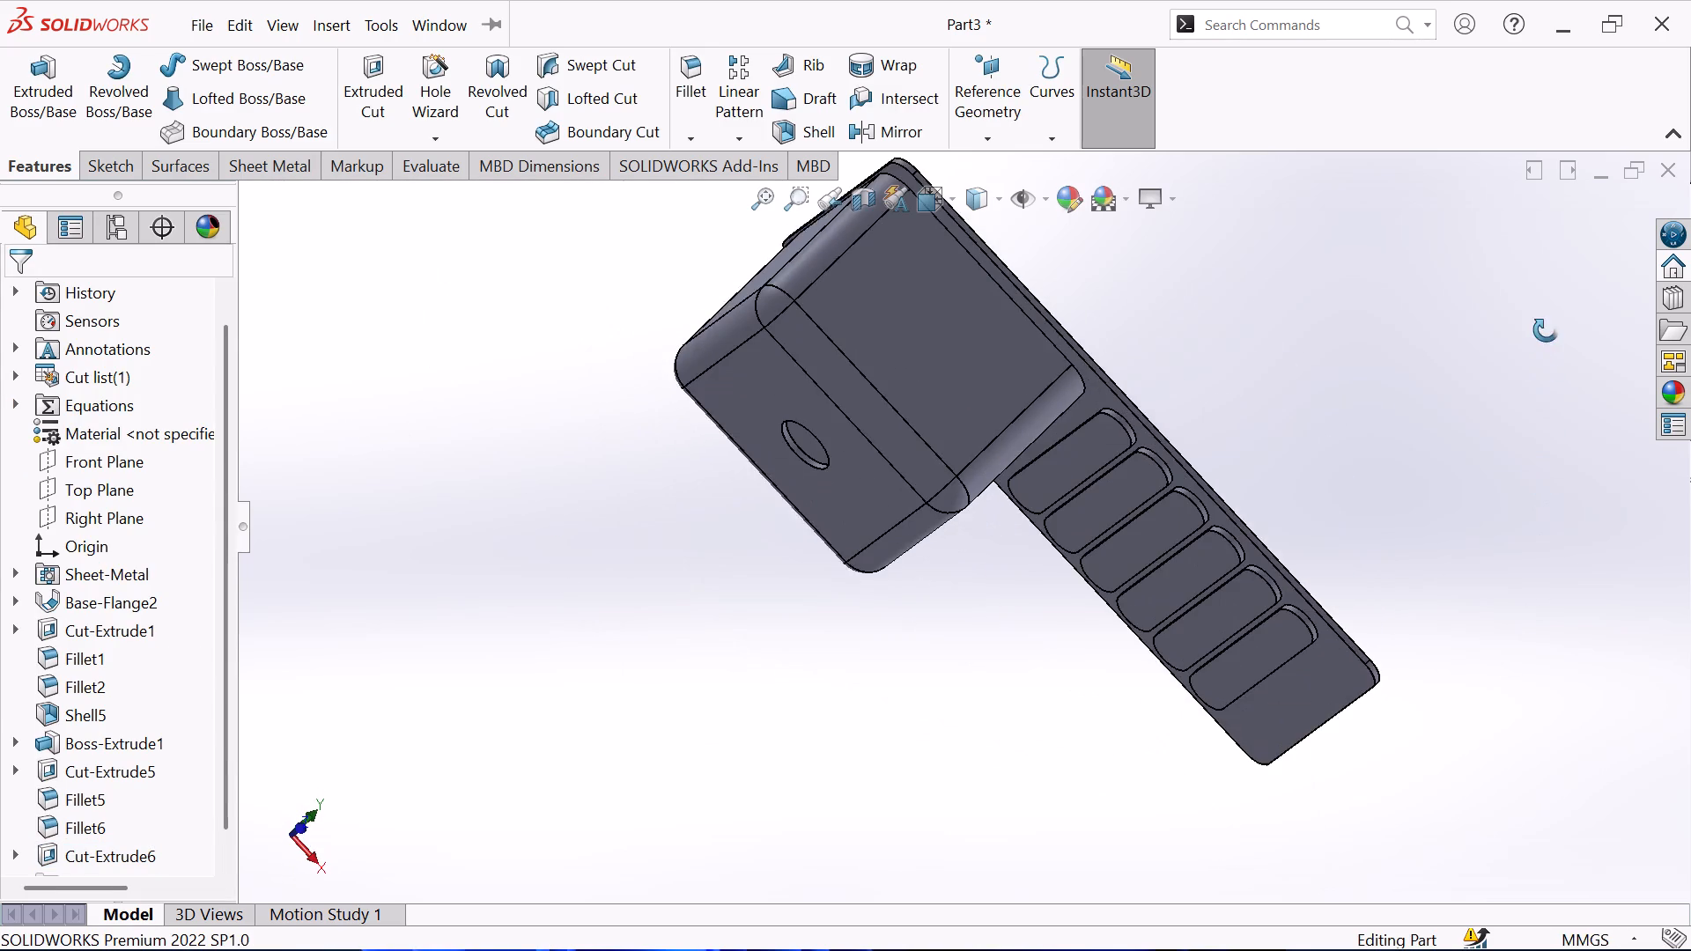
middle_drag(1546, 330, 1546, 329)
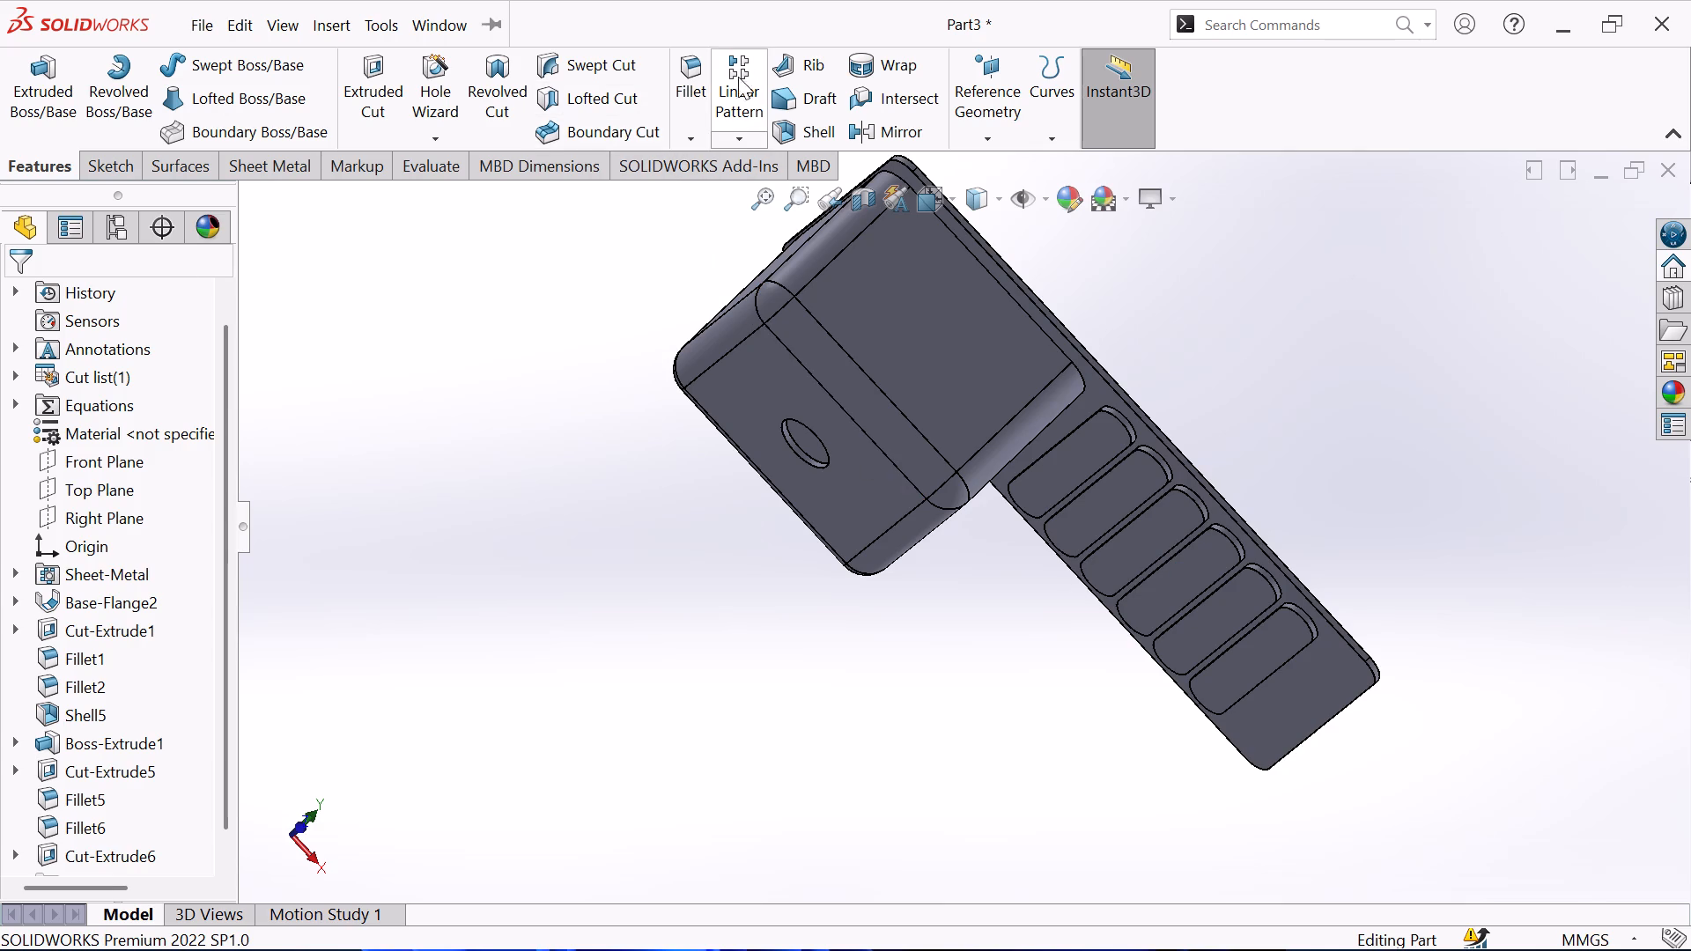
click(698, 77)
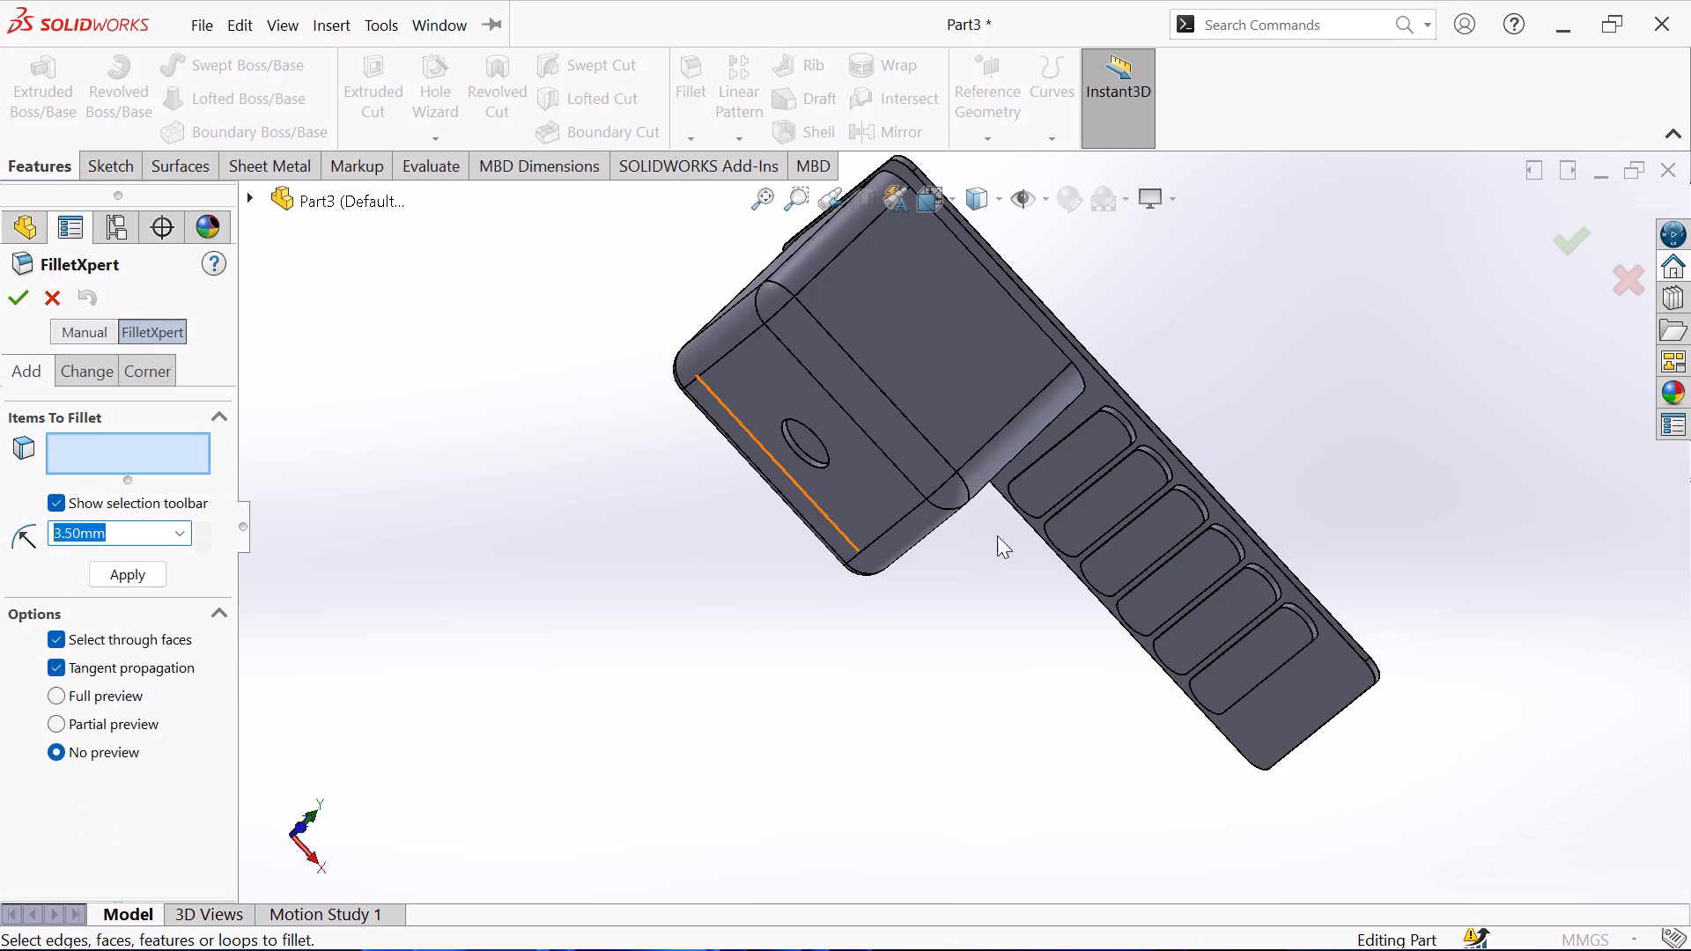
click(1053, 469)
click(1118, 511)
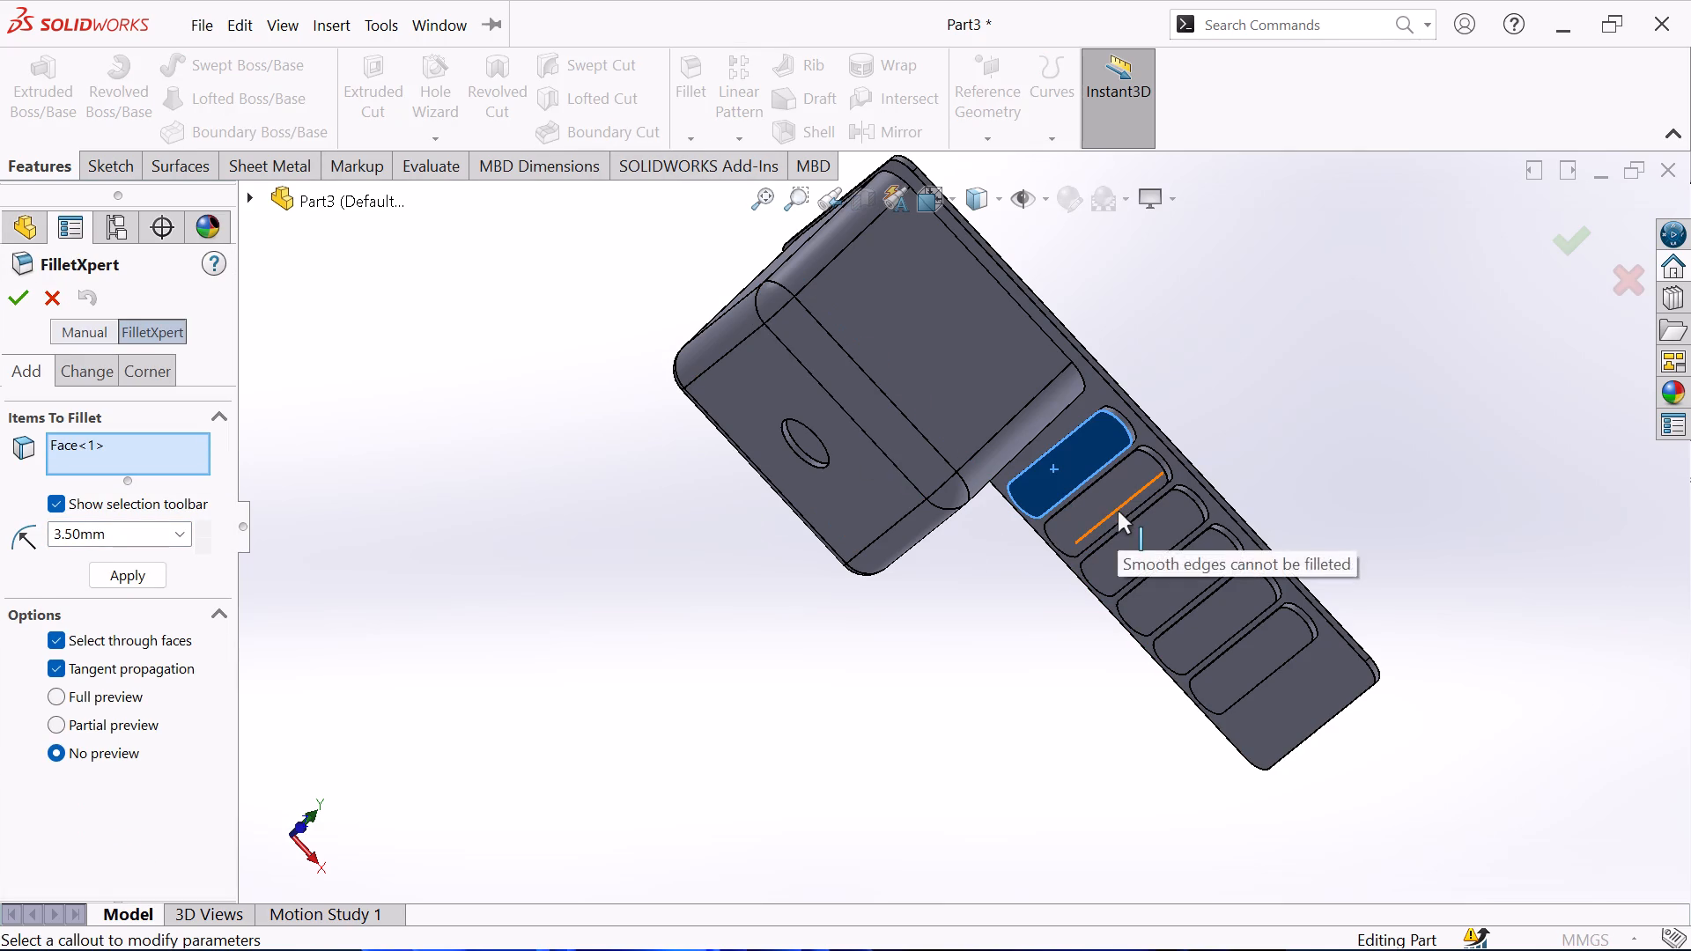
click(1104, 513)
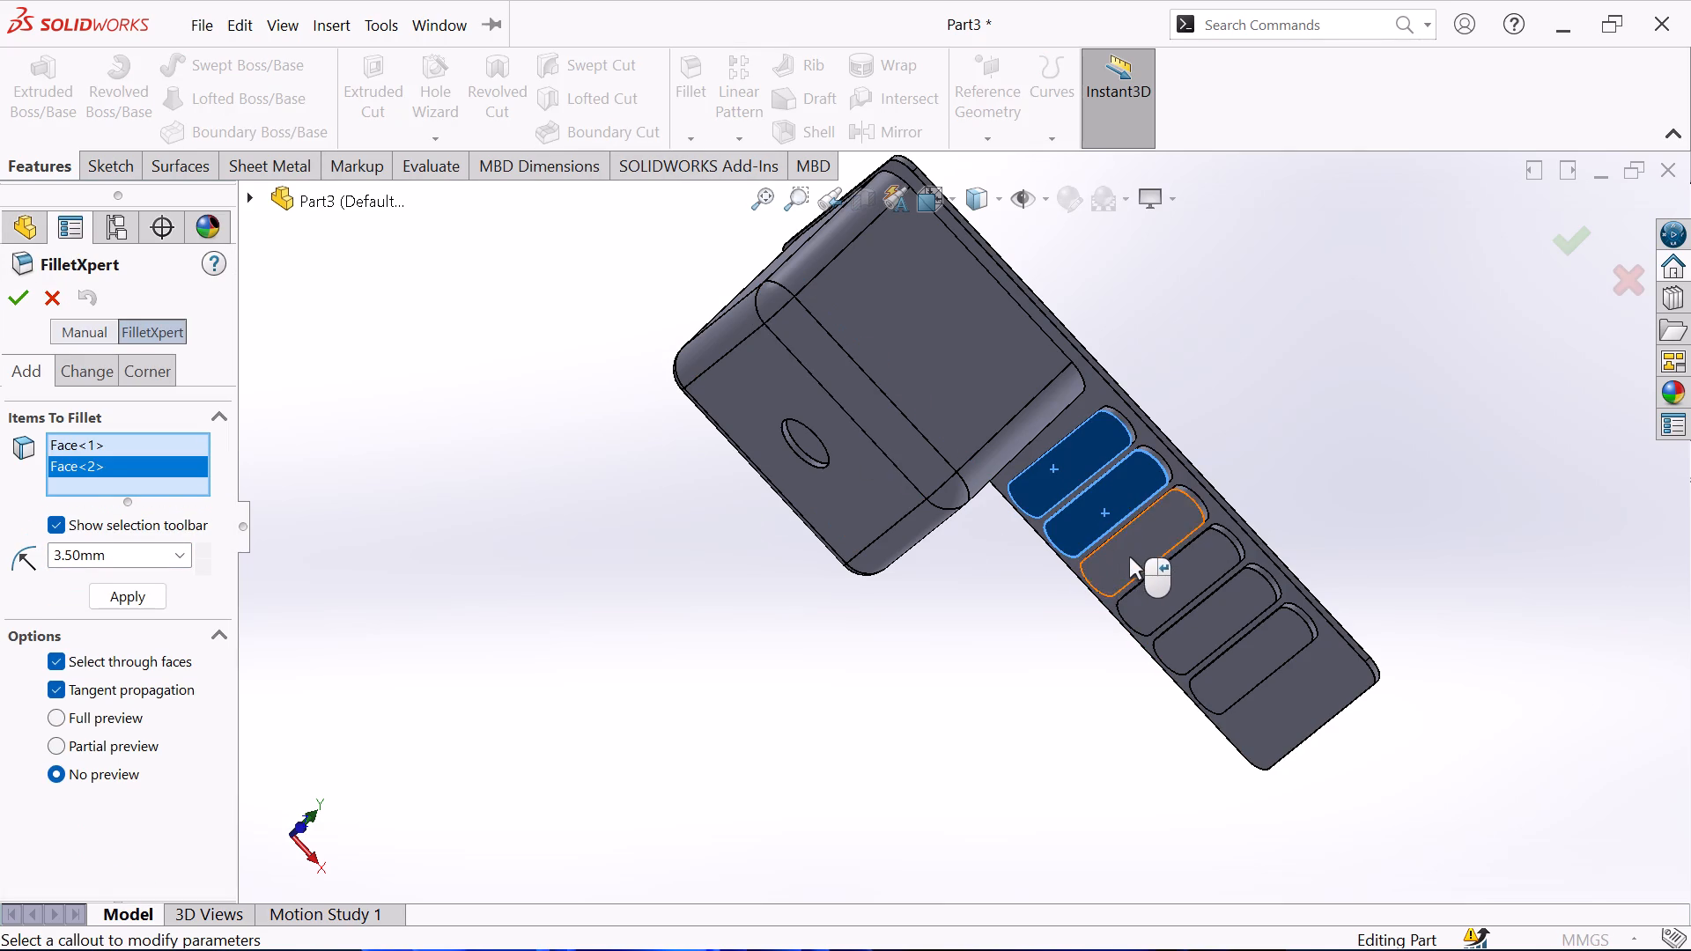
click(1133, 556)
click(1170, 579)
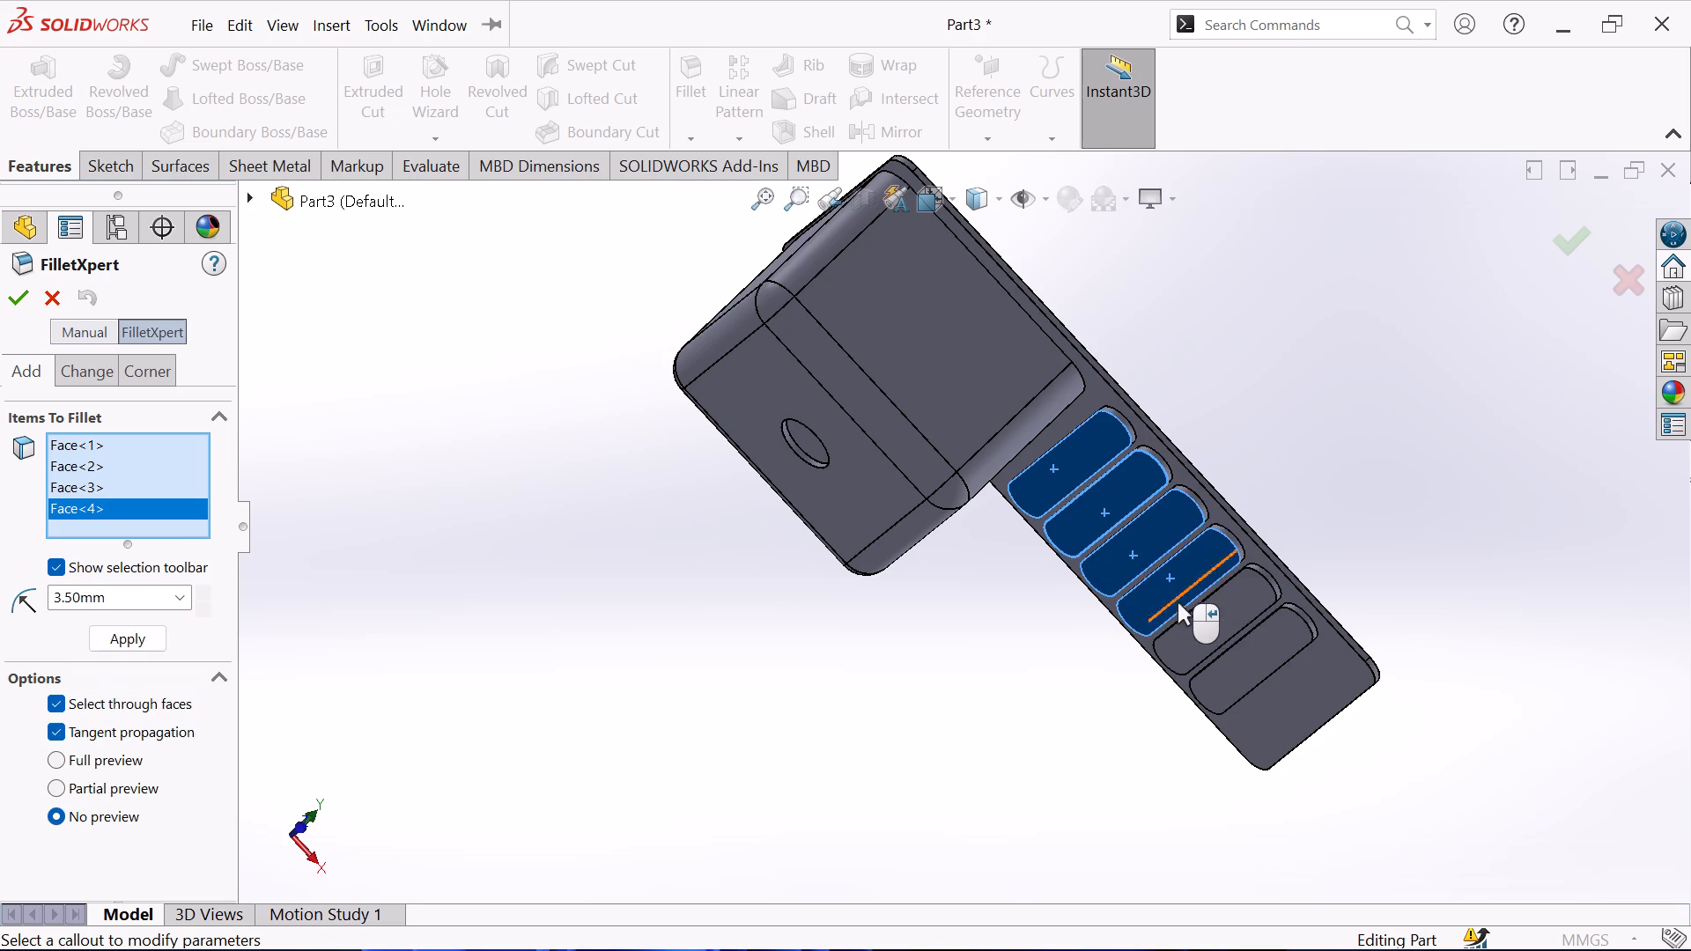
click(1210, 626)
click(1261, 674)
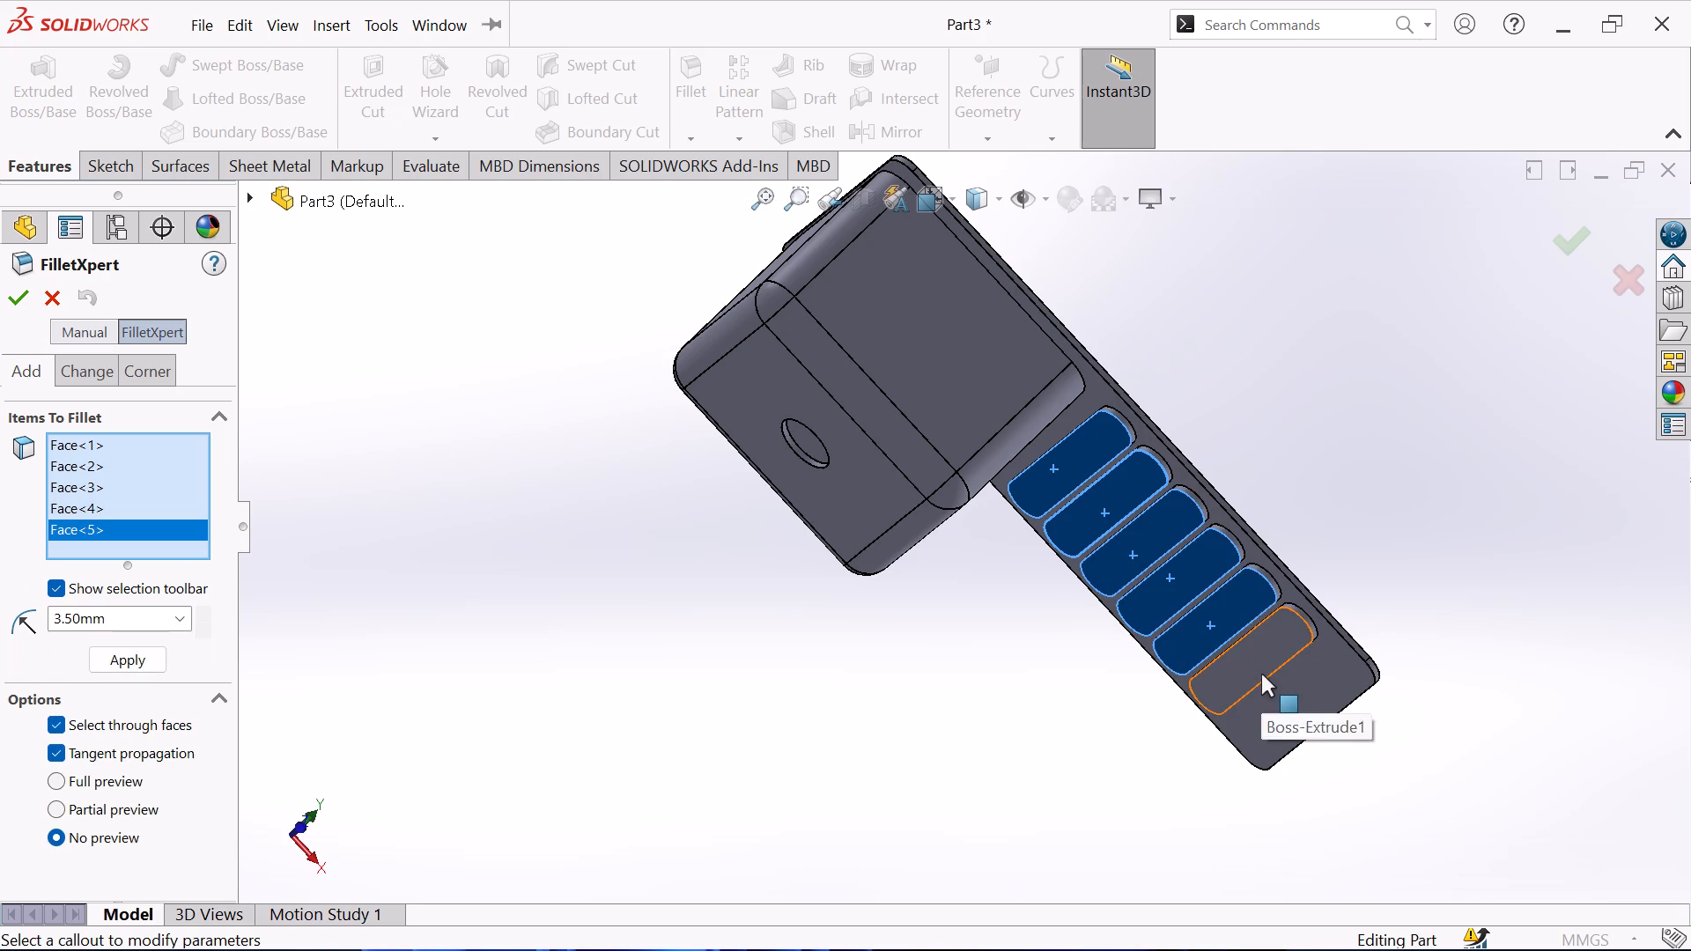
click(25, 299)
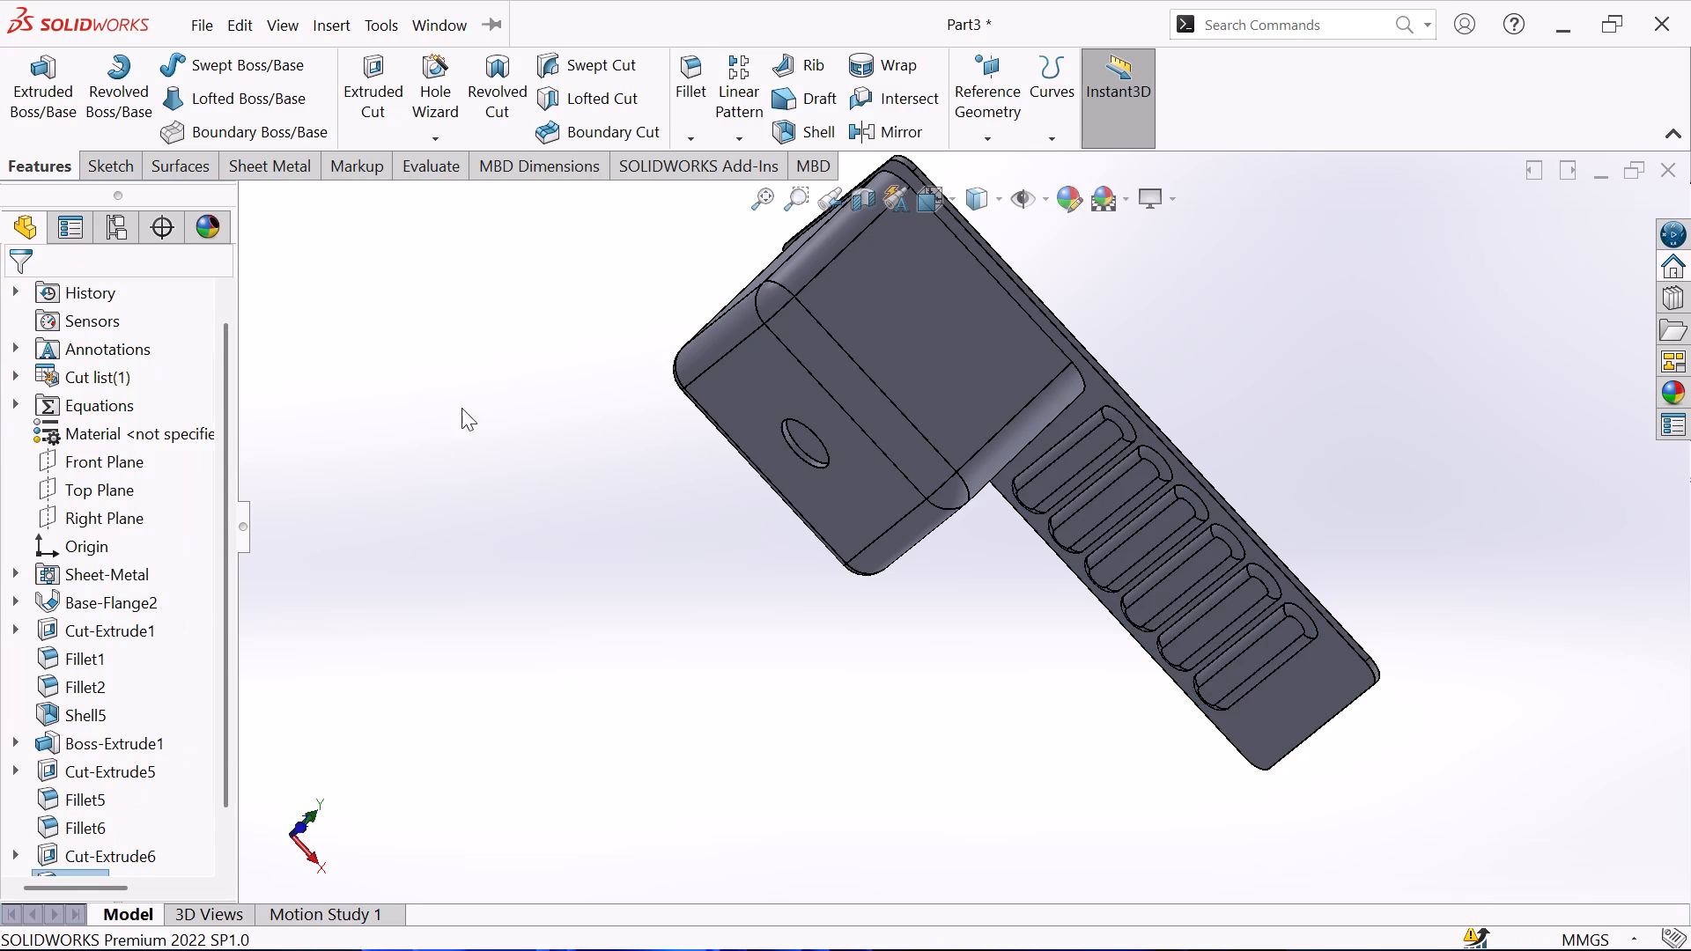
Examine the part from below and above, checking the slot undersides, the pocket and the drain hole.
middle_drag(1240, 404, 815, 447)
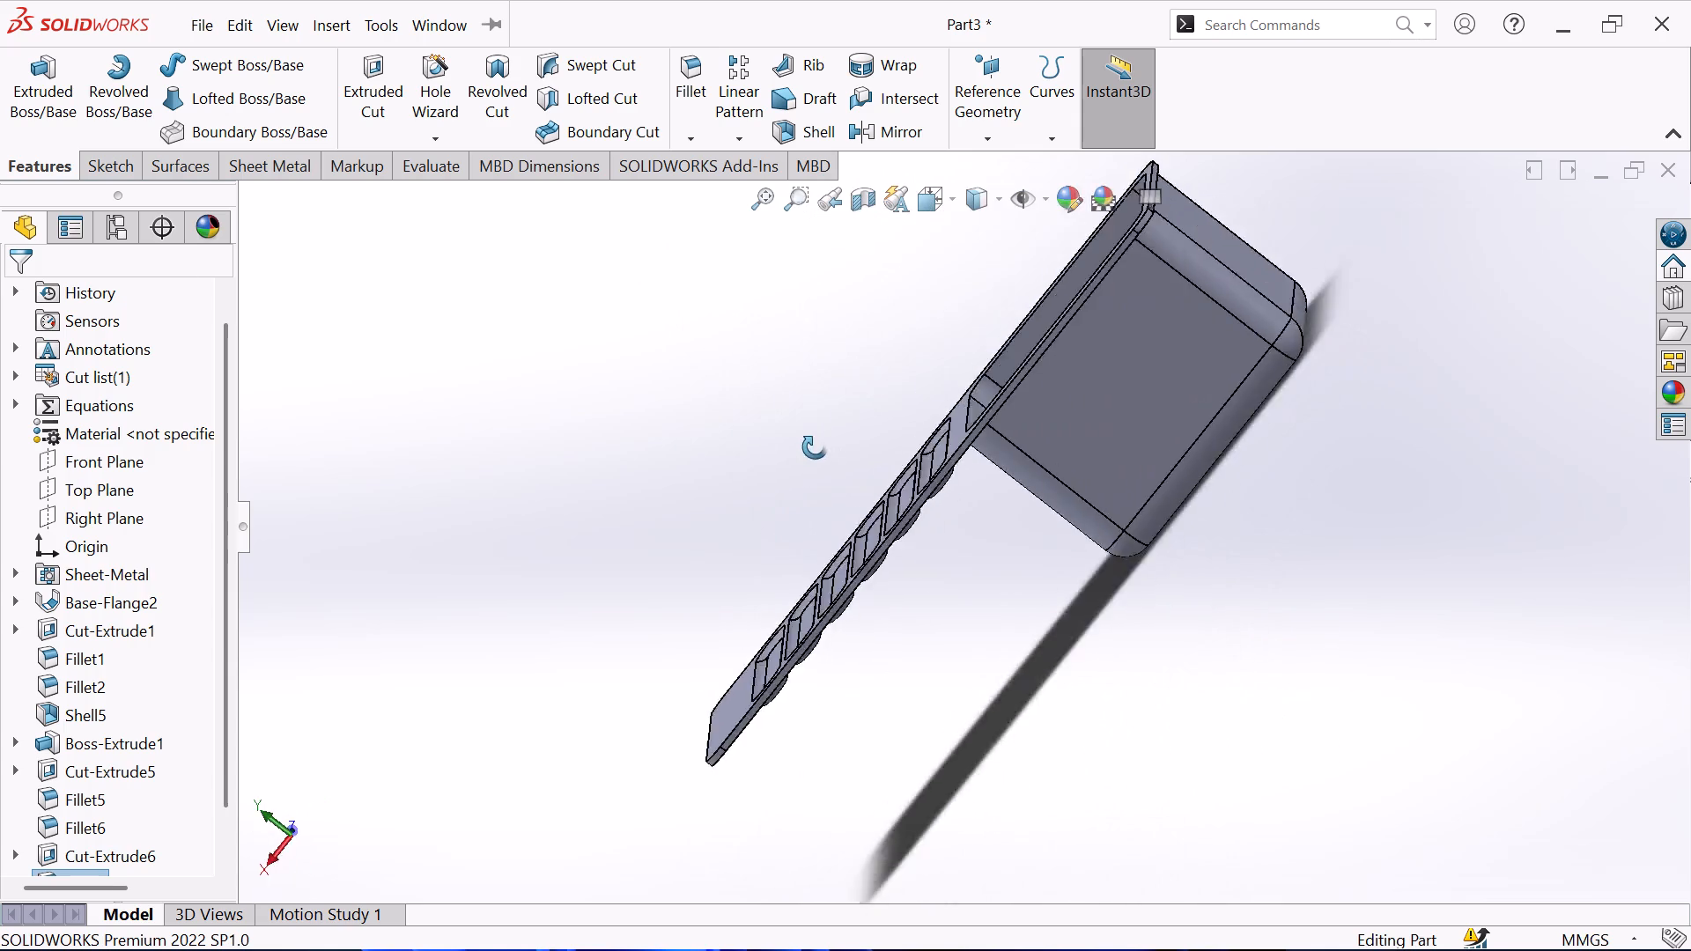
middle_drag(815, 447, 684, 300)
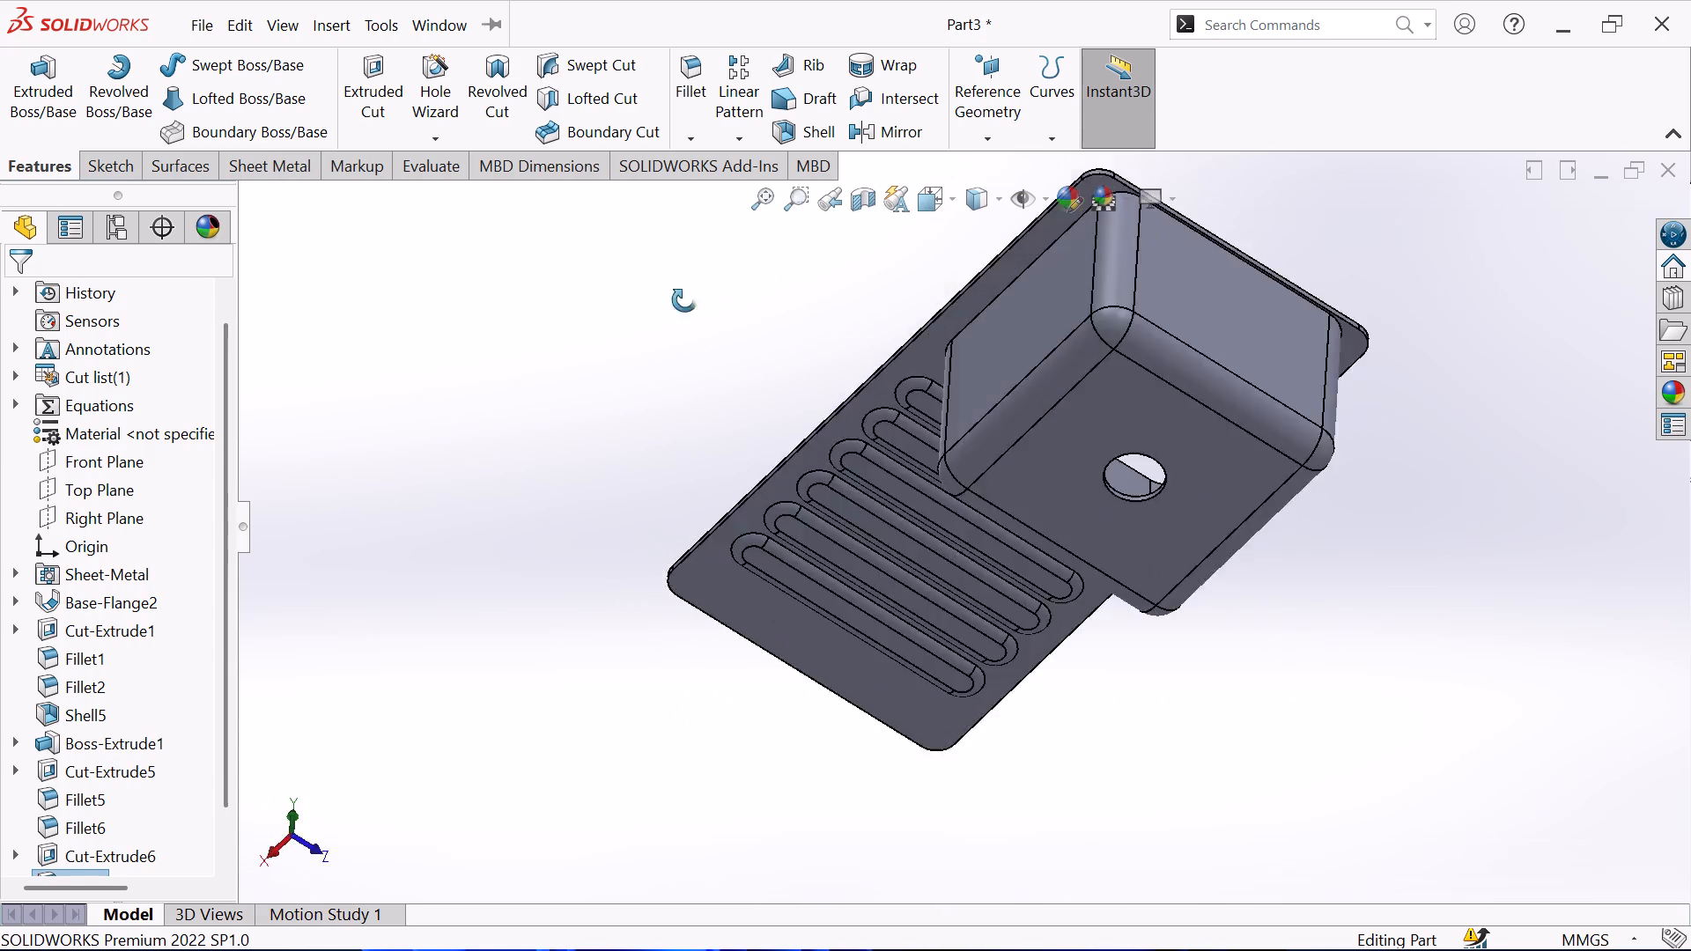
middle_drag(684, 300, 410, 579)
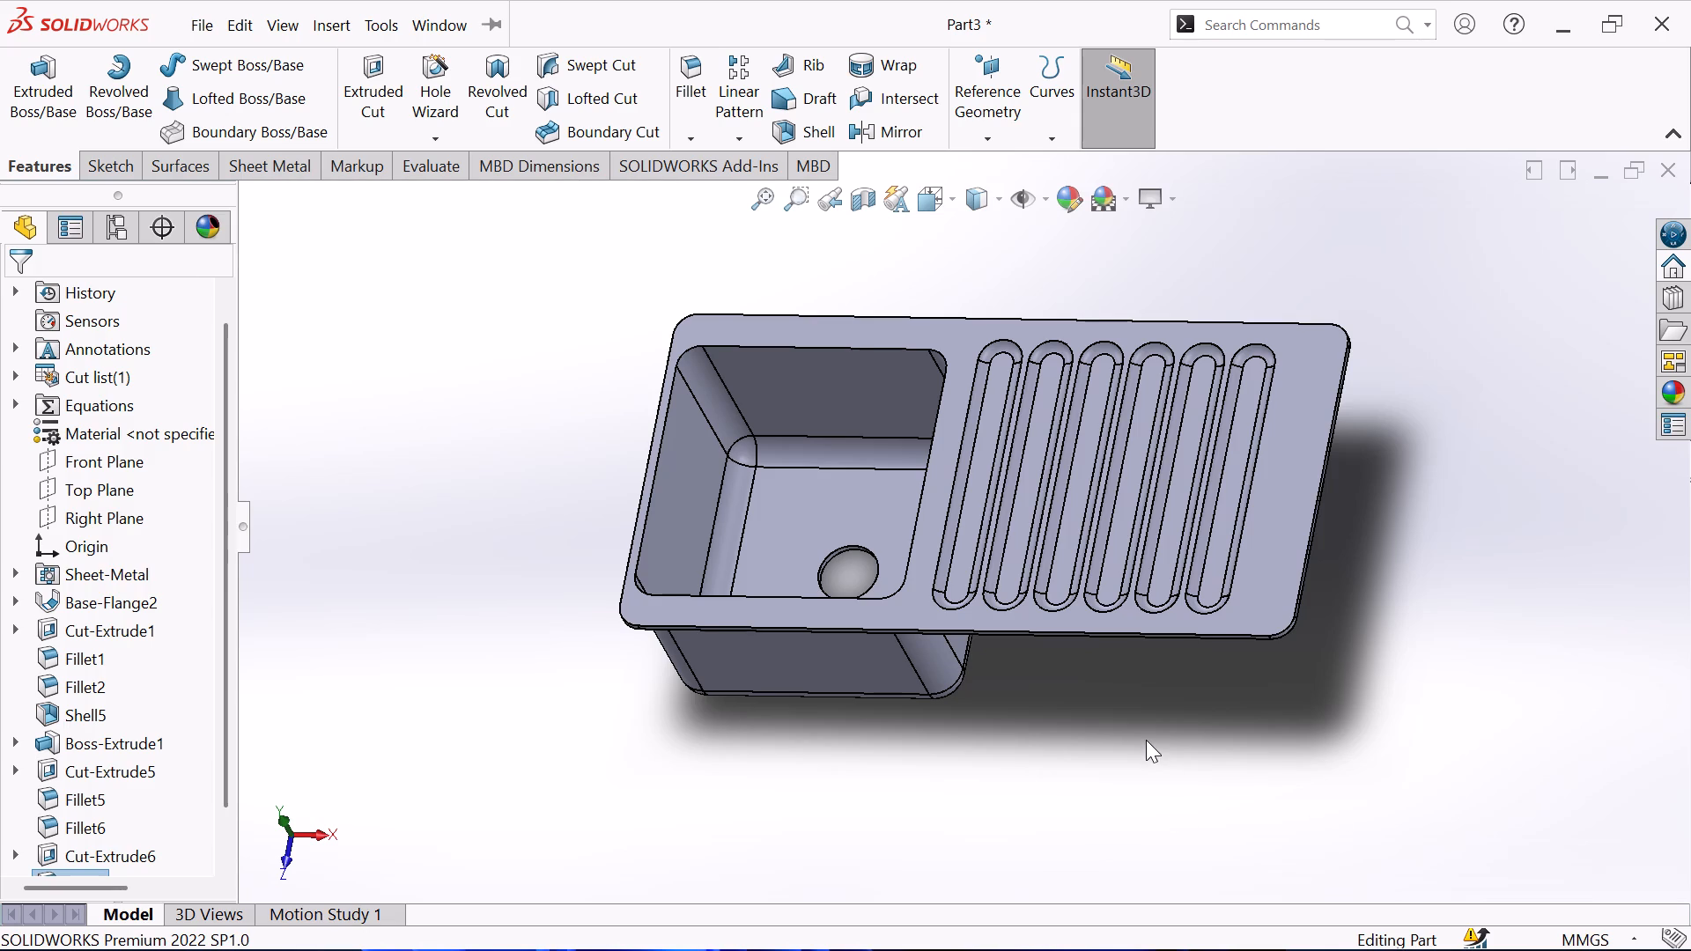
middle_drag(1148, 725, 1111, 461)
middle_drag(1121, 685, 1089, 536)
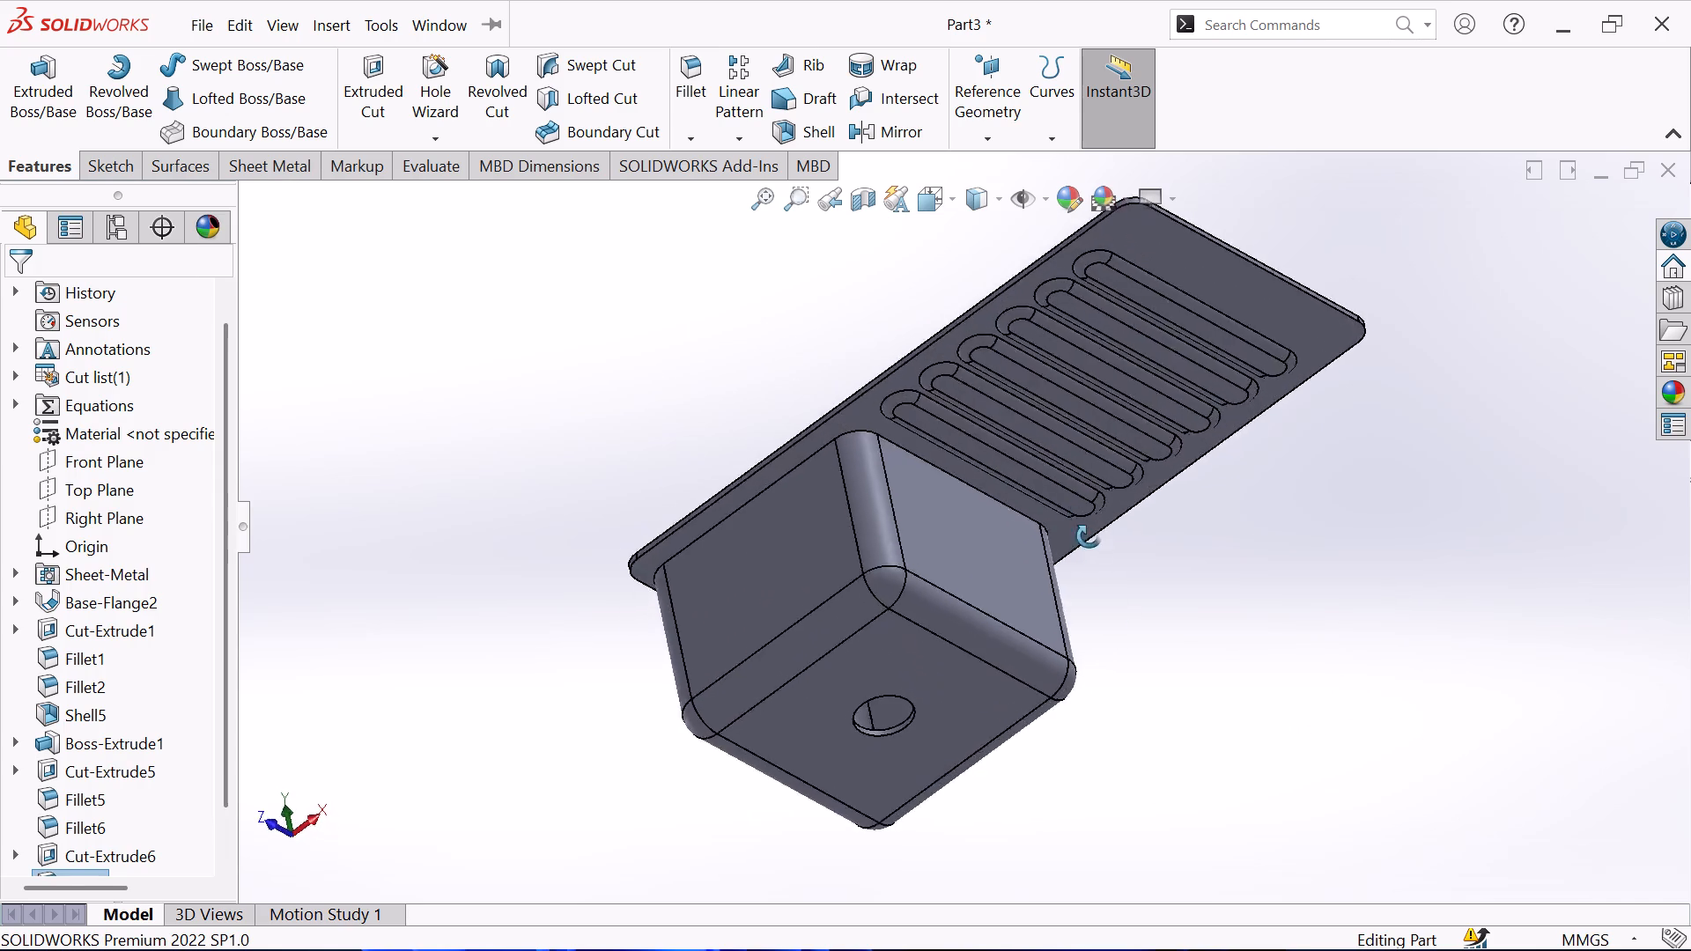
middle_drag(1089, 536, 934, 467)
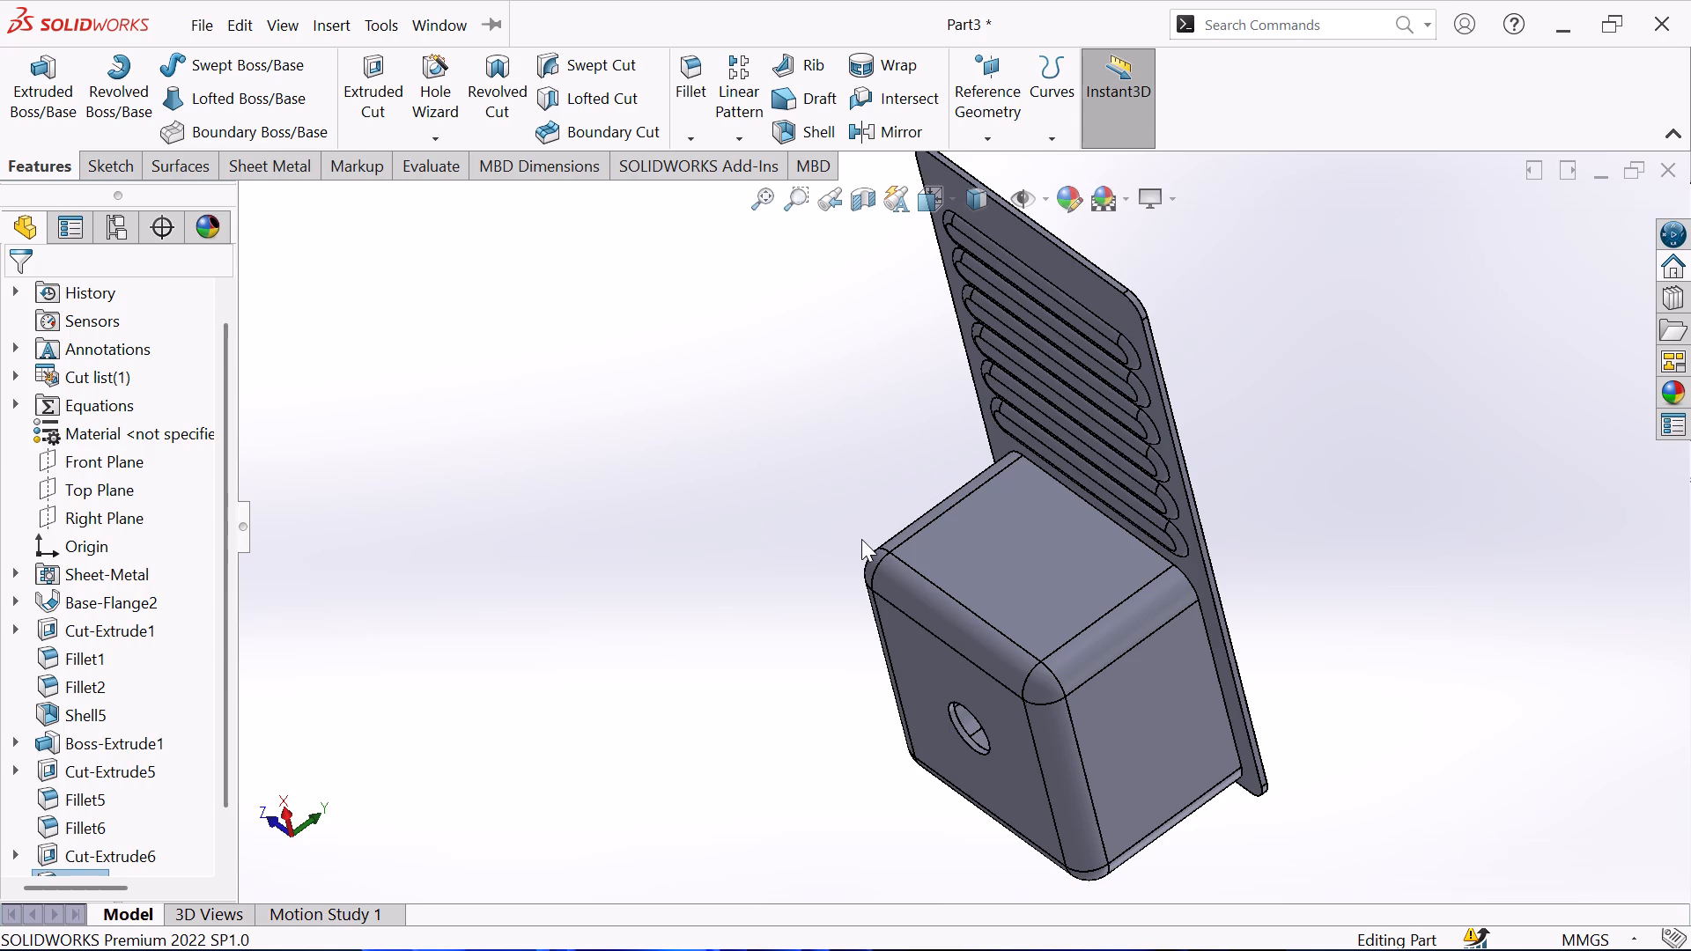
middle_drag(1297, 562, 1026, 641)
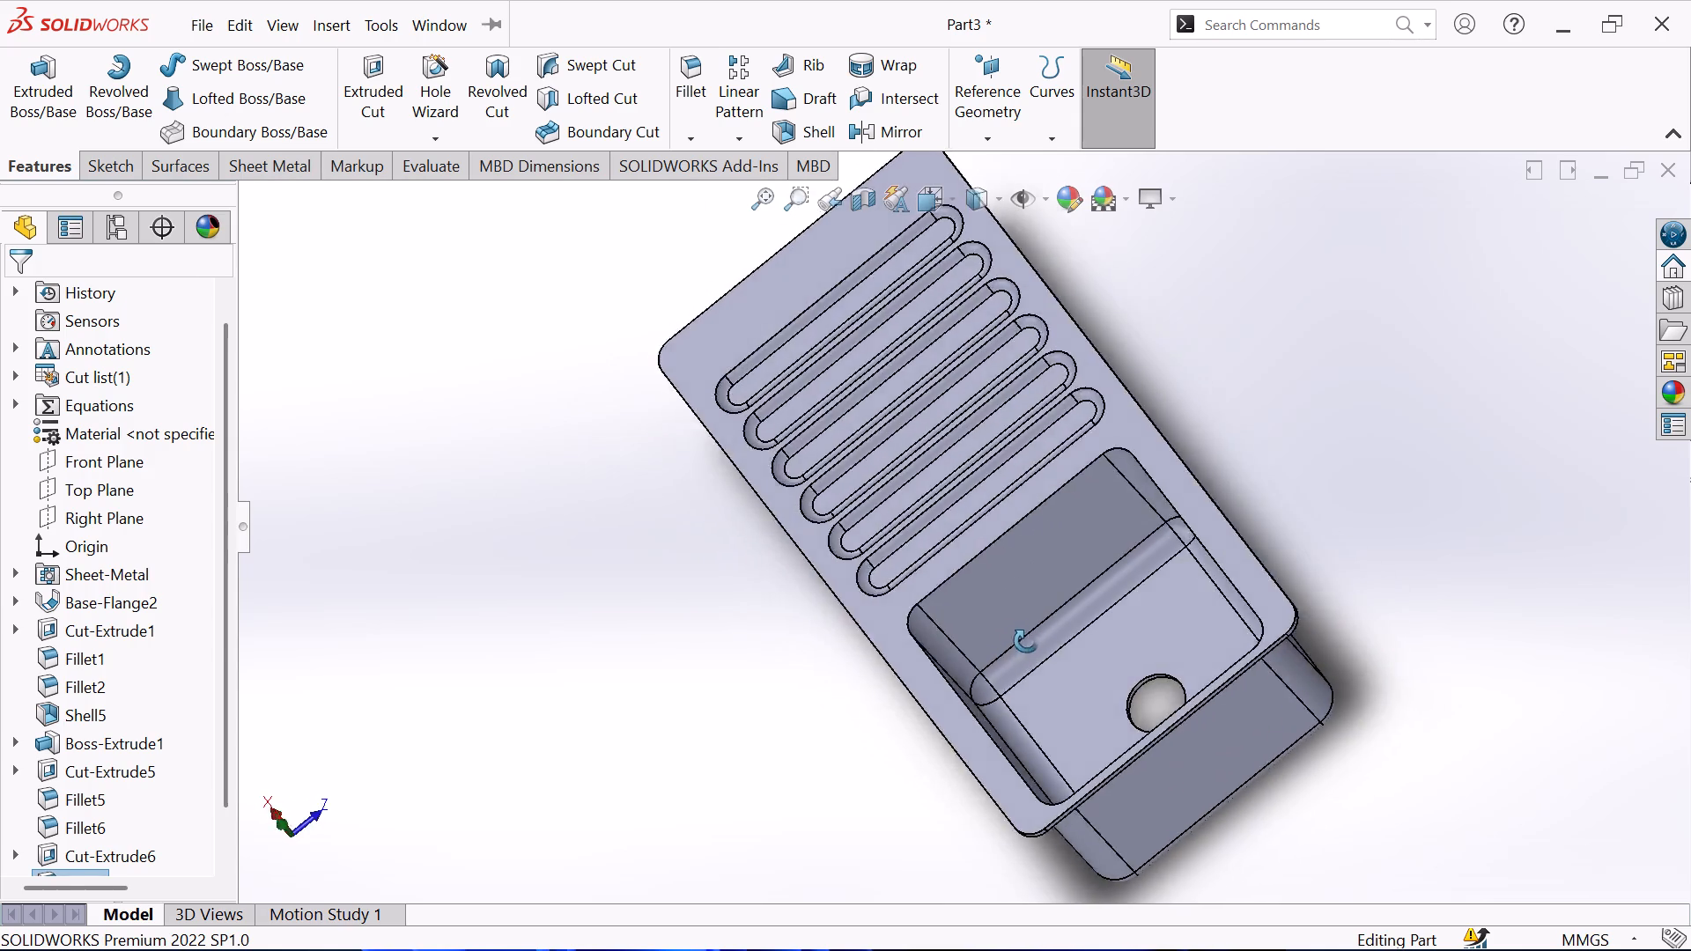
middle_drag(1026, 641, 1042, 711)
scroll(1147, 714, down, 1)
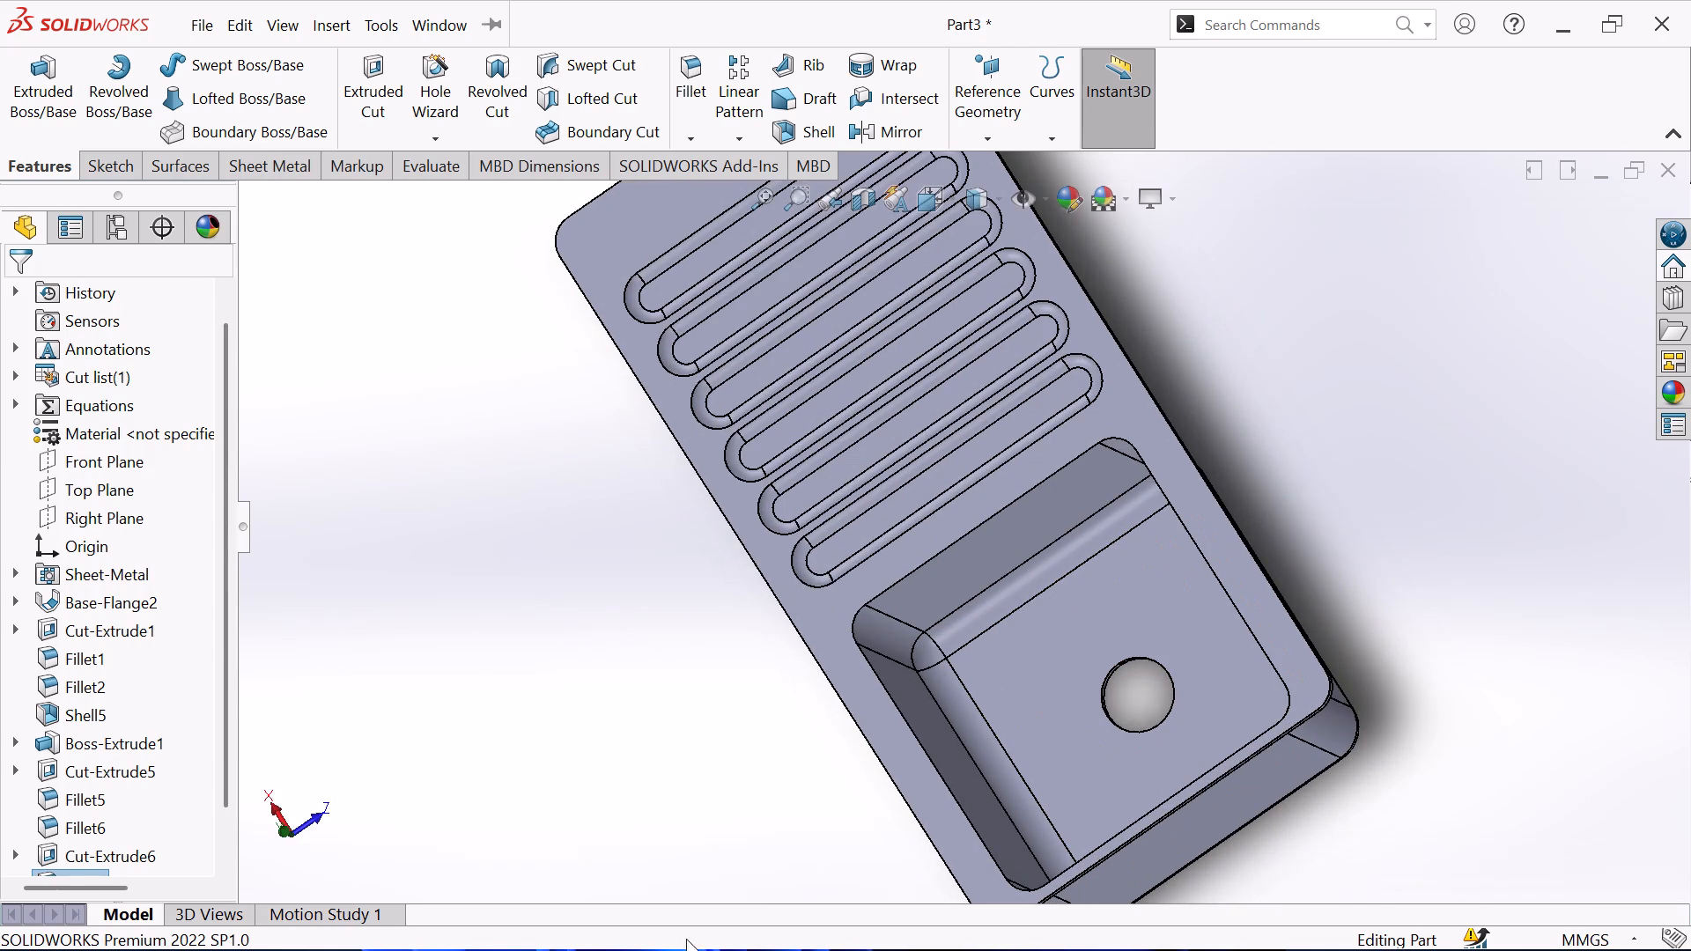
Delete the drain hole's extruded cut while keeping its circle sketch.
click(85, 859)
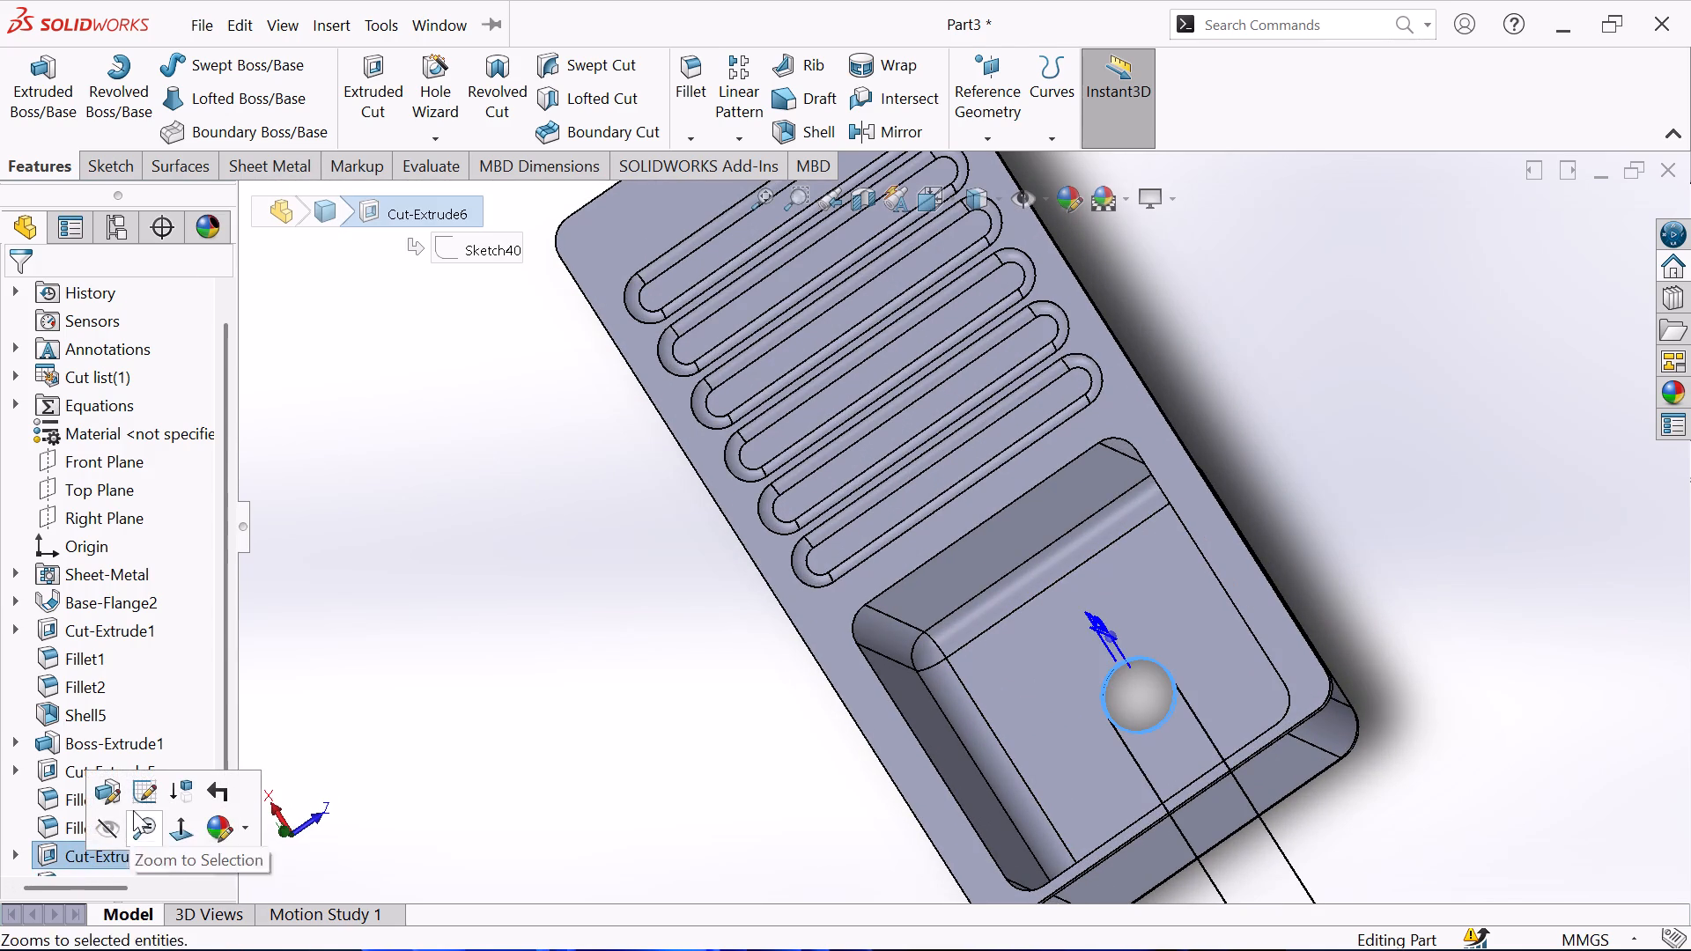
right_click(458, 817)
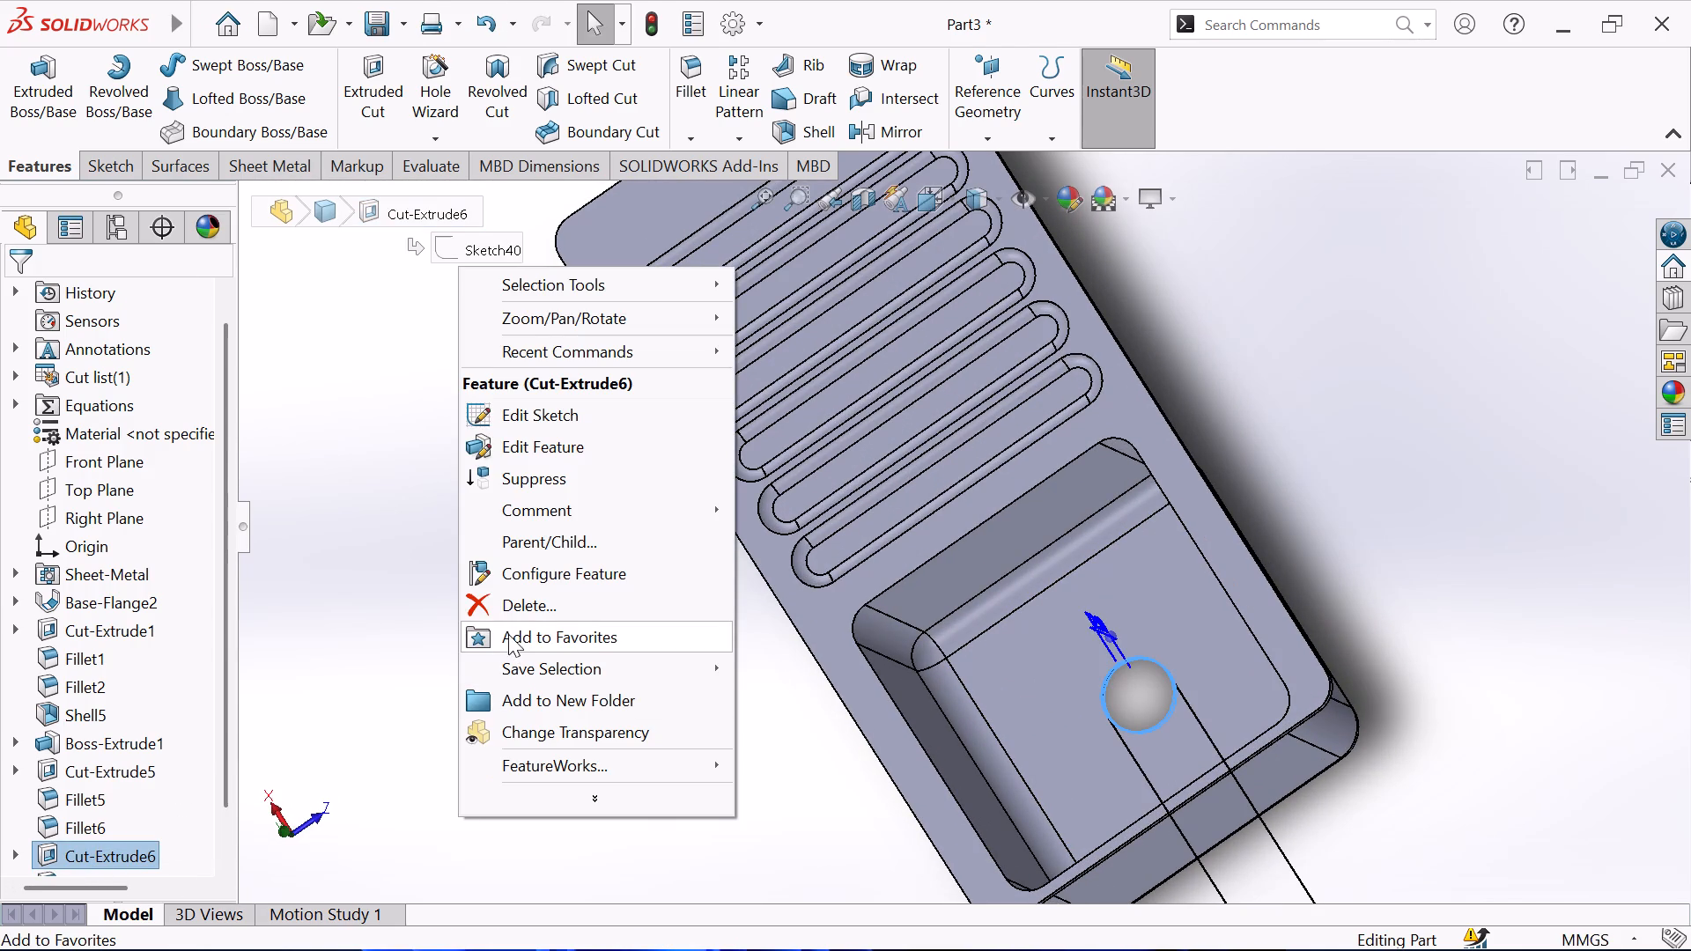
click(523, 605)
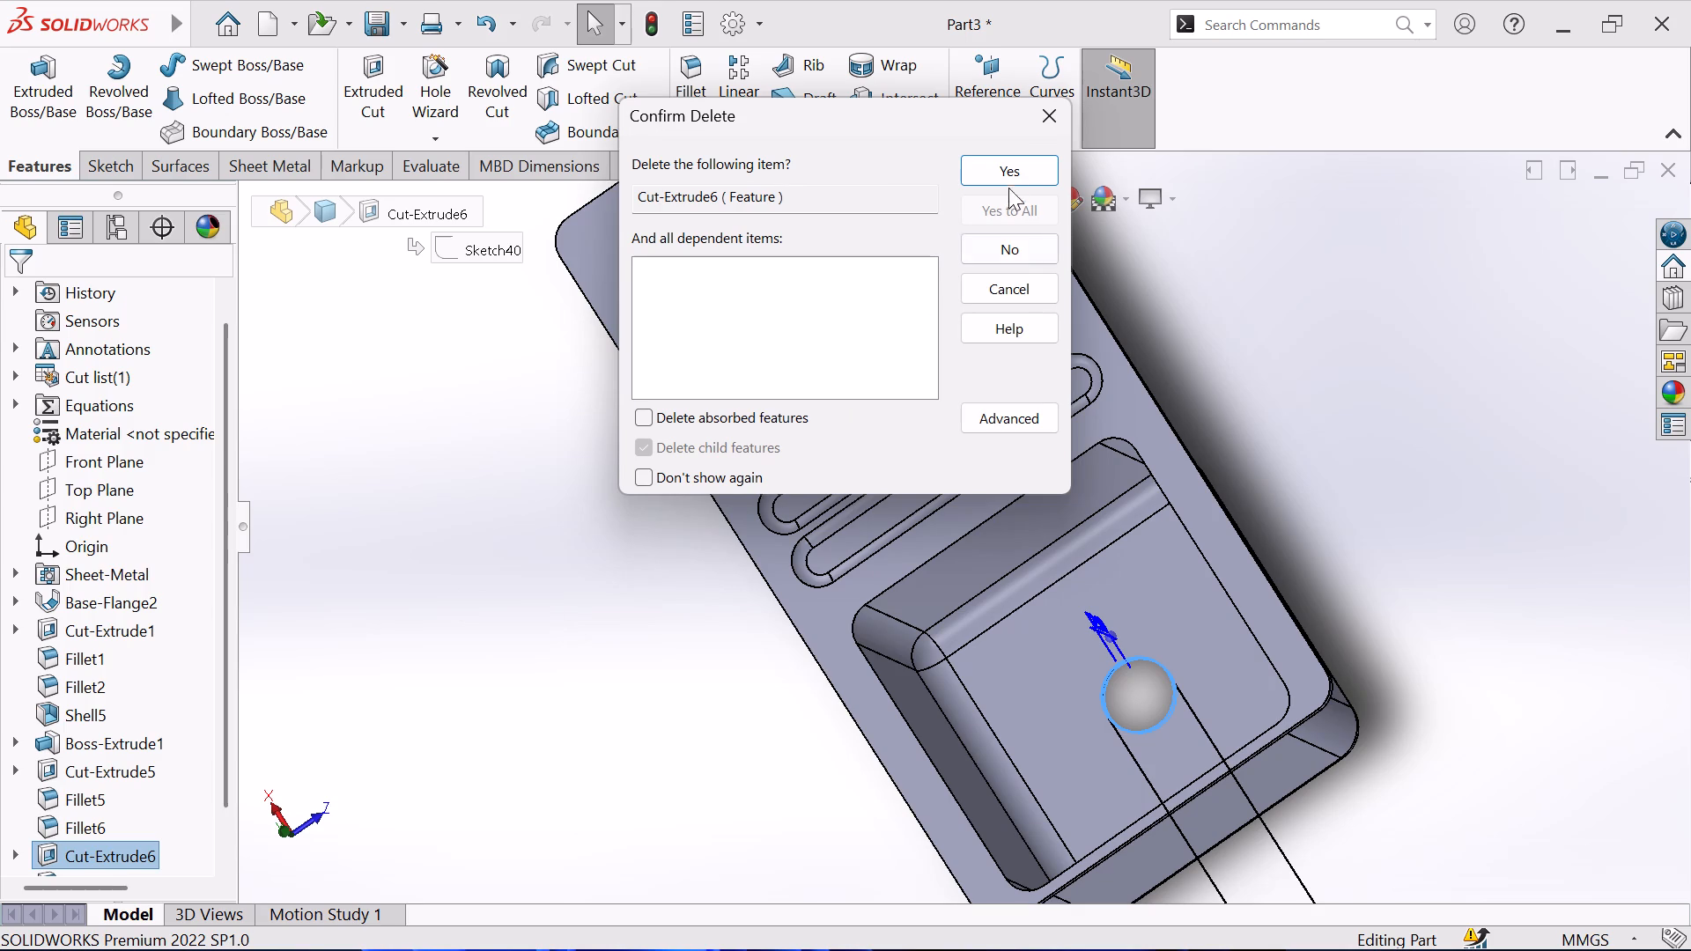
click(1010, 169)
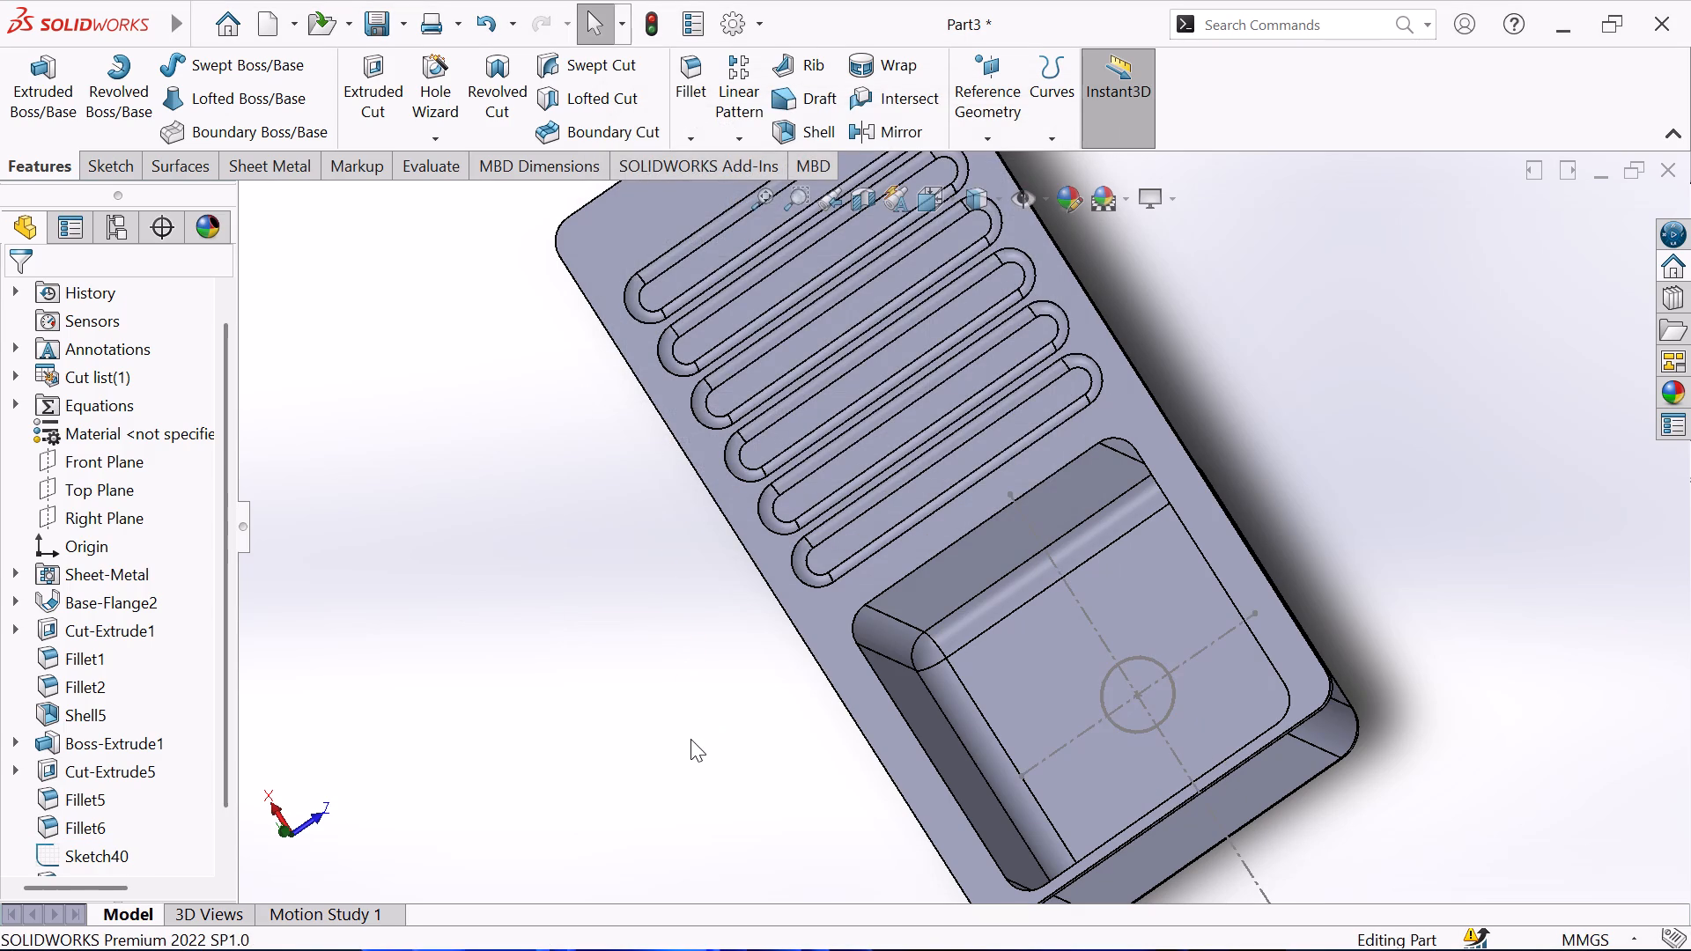
Extrude the 17.6 mm circle on the pocket floor as a blind boss 4 mm outward beneath the pocket.
scroll(1424, 641, up, 1)
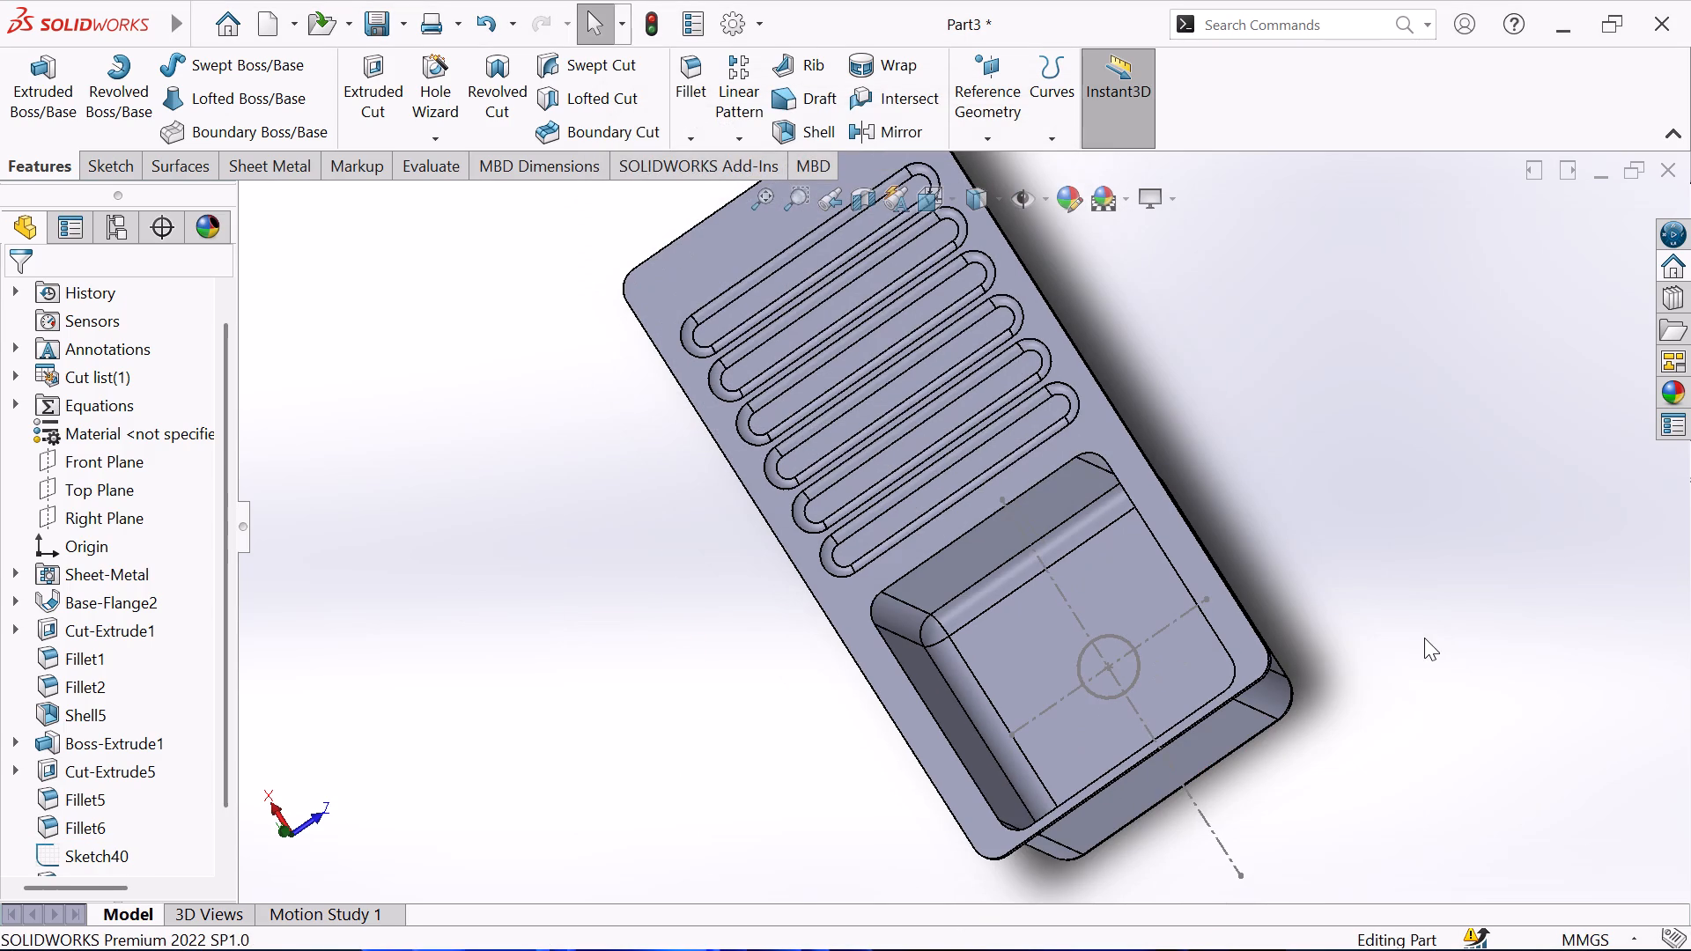
click(57, 85)
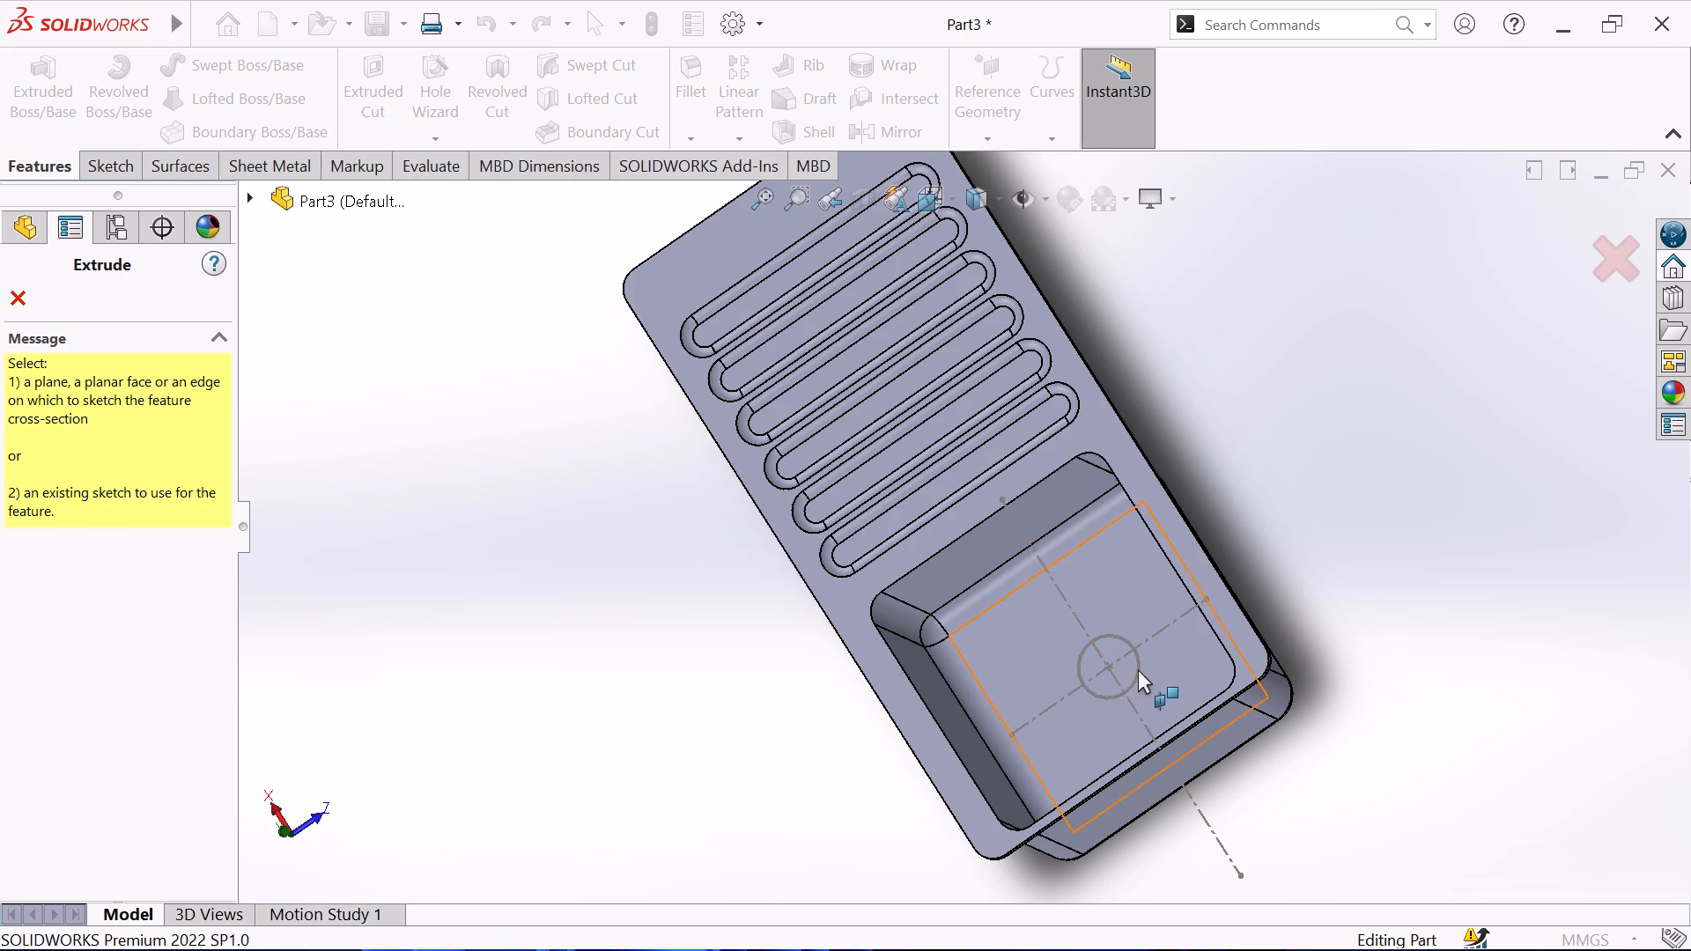
click(1141, 665)
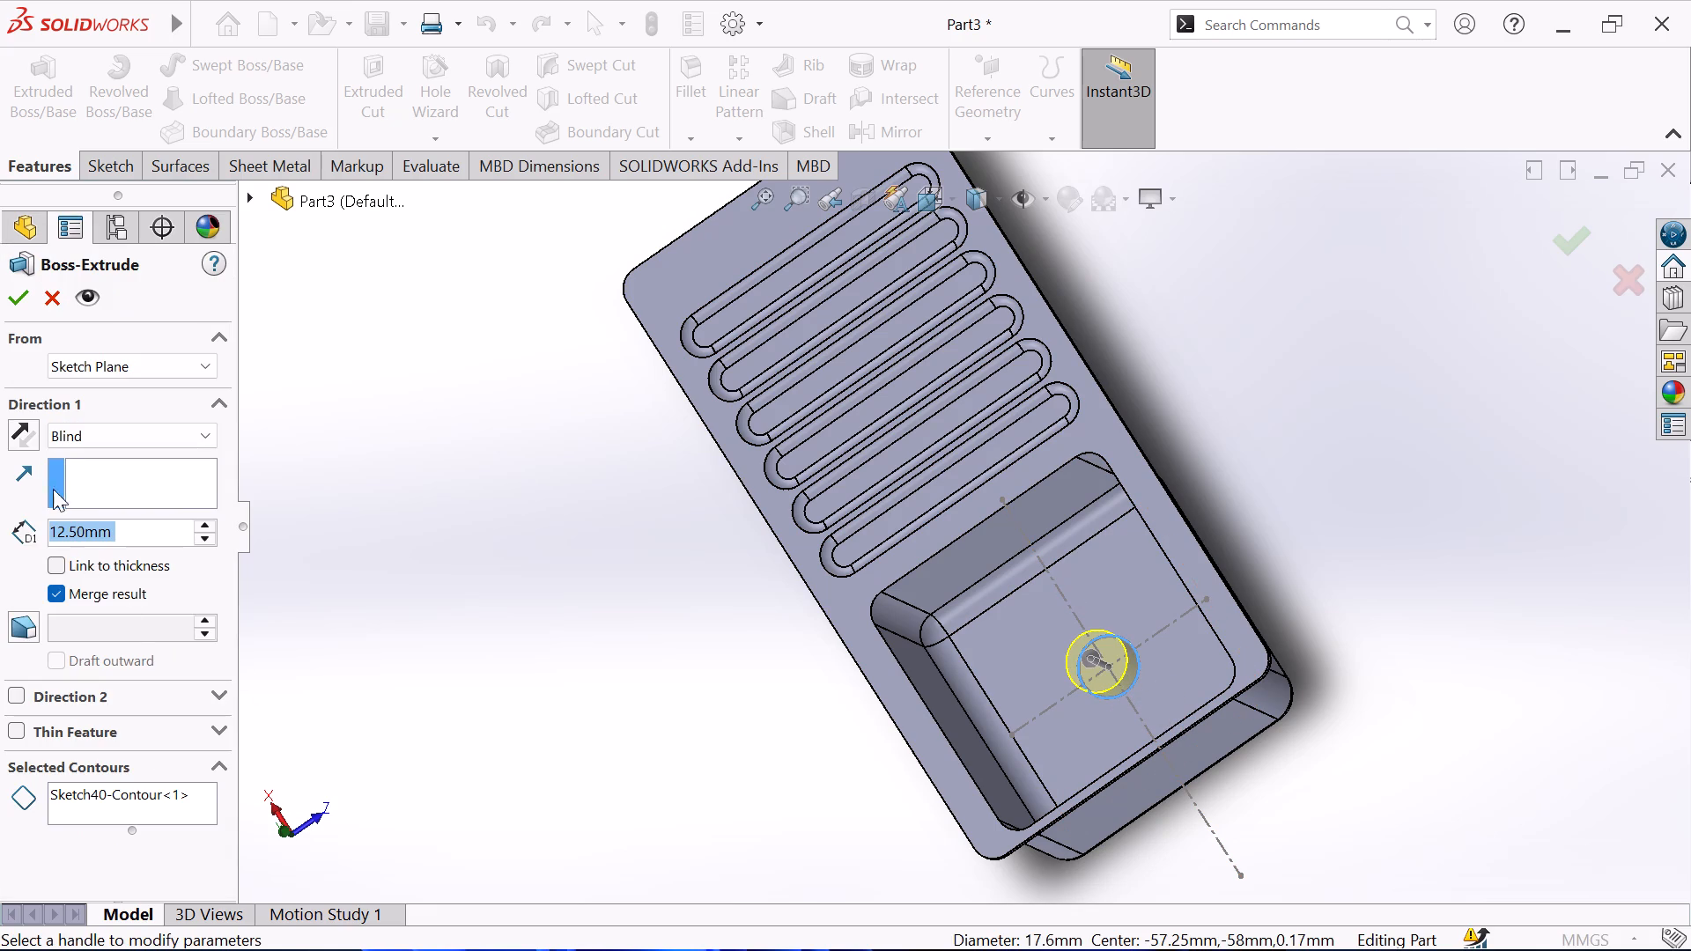
click(13, 431)
middle_drag(368, 567, 474, 468)
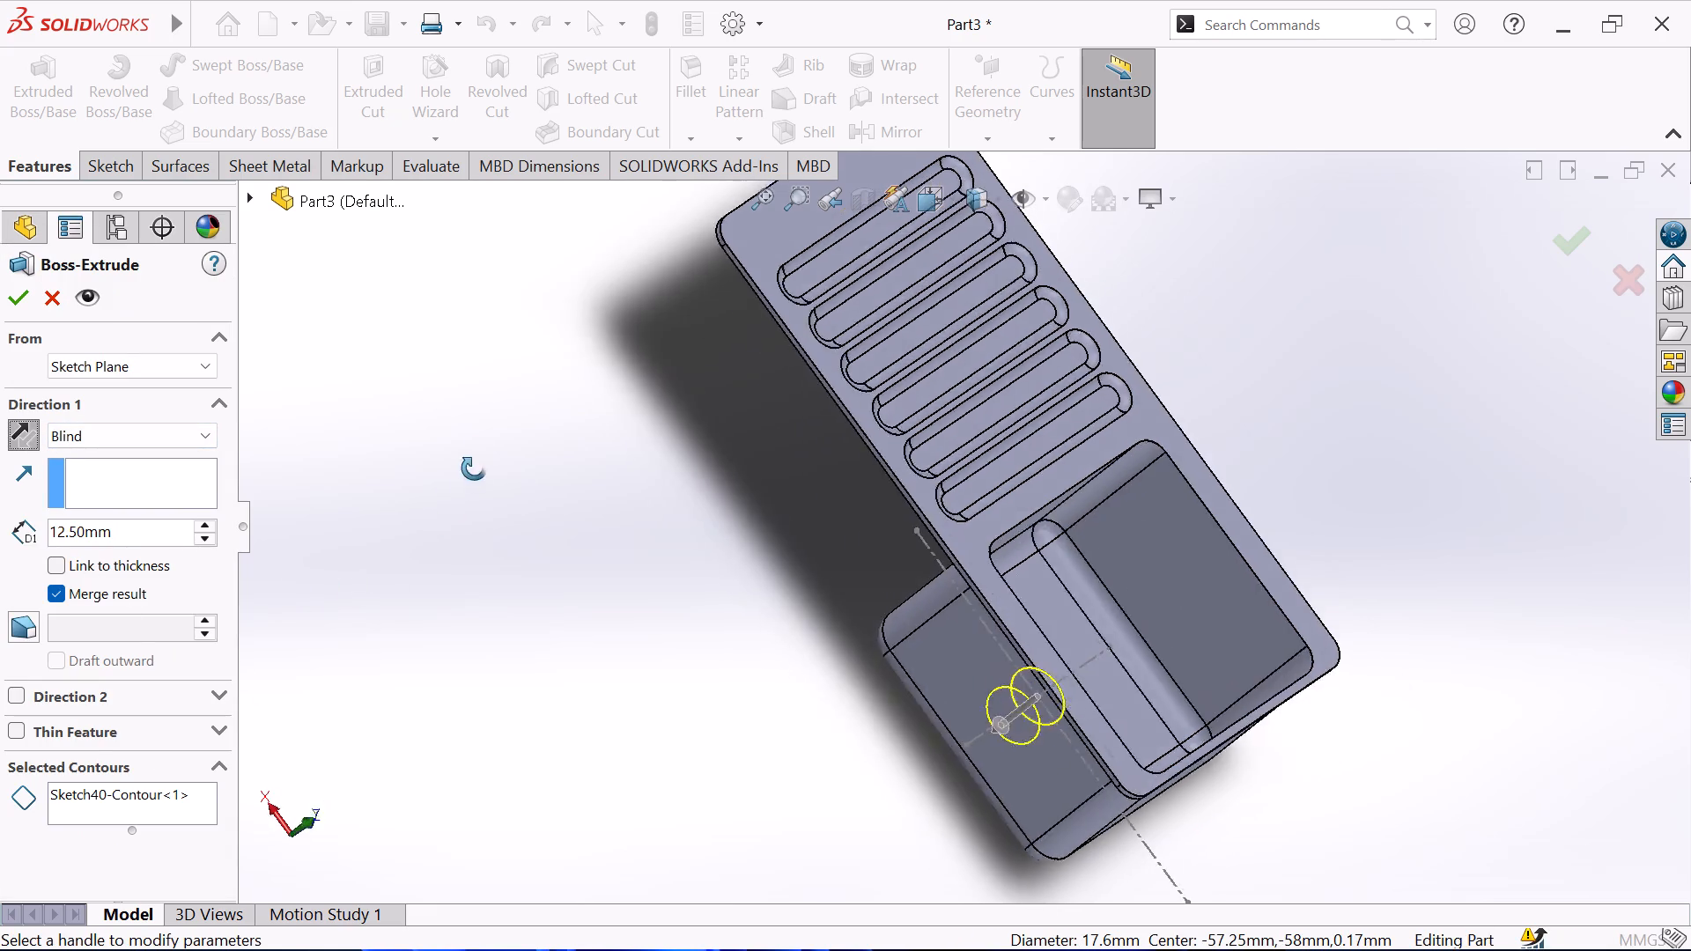
middle_drag(474, 468, 547, 365)
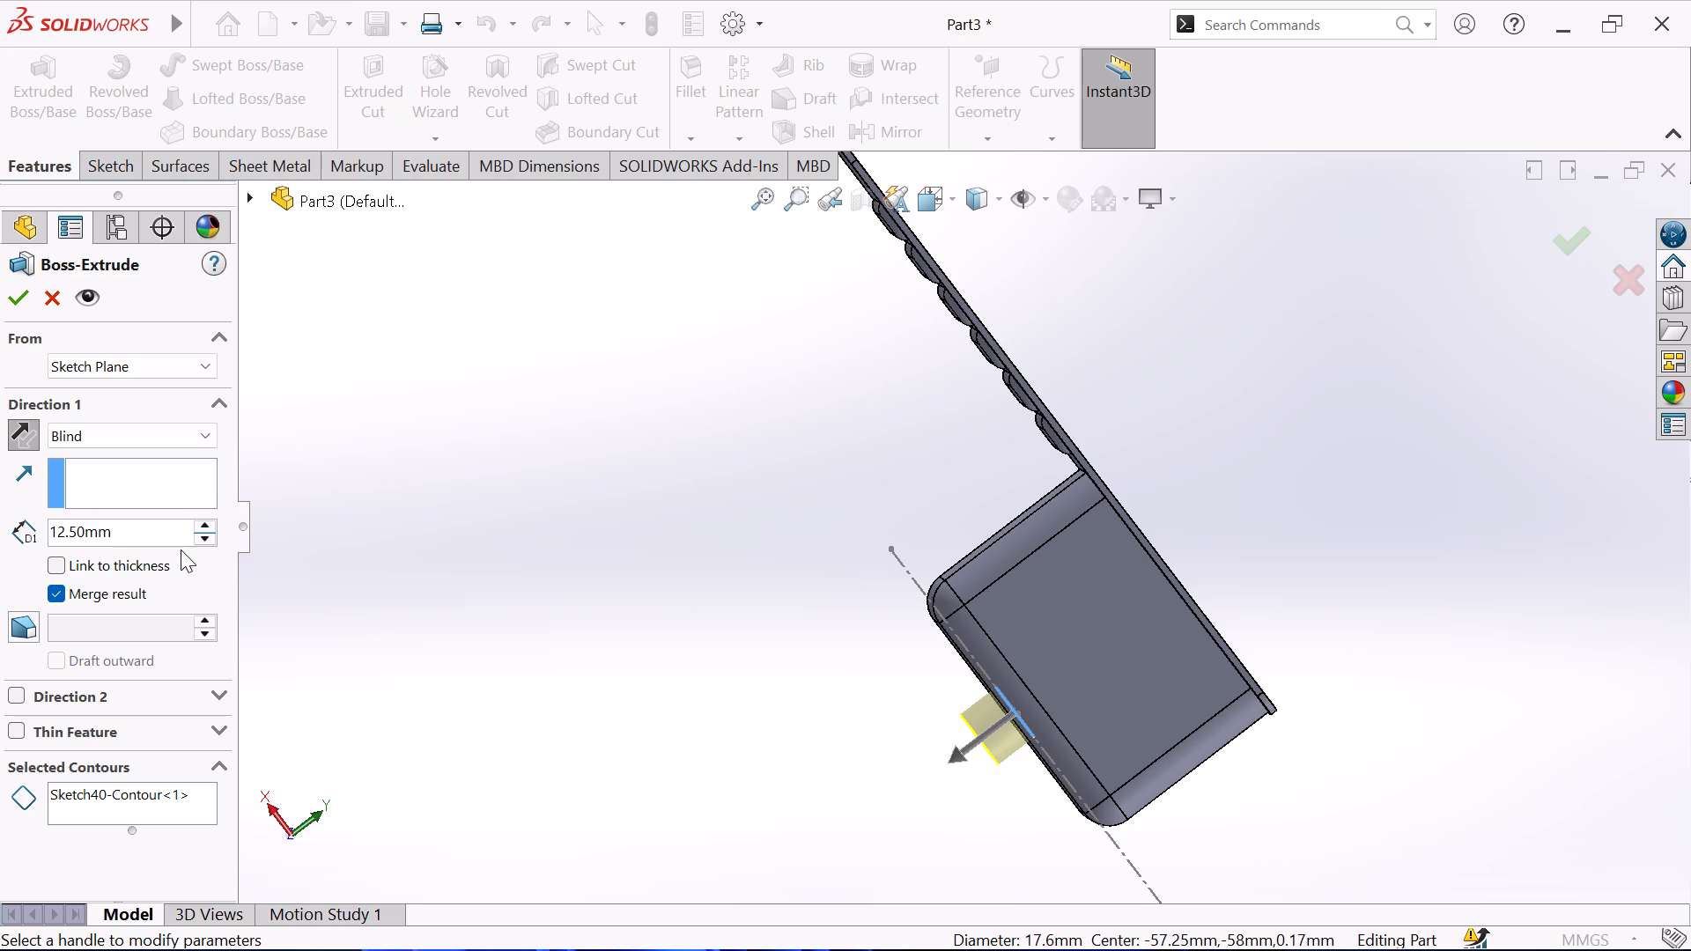
click(207, 534)
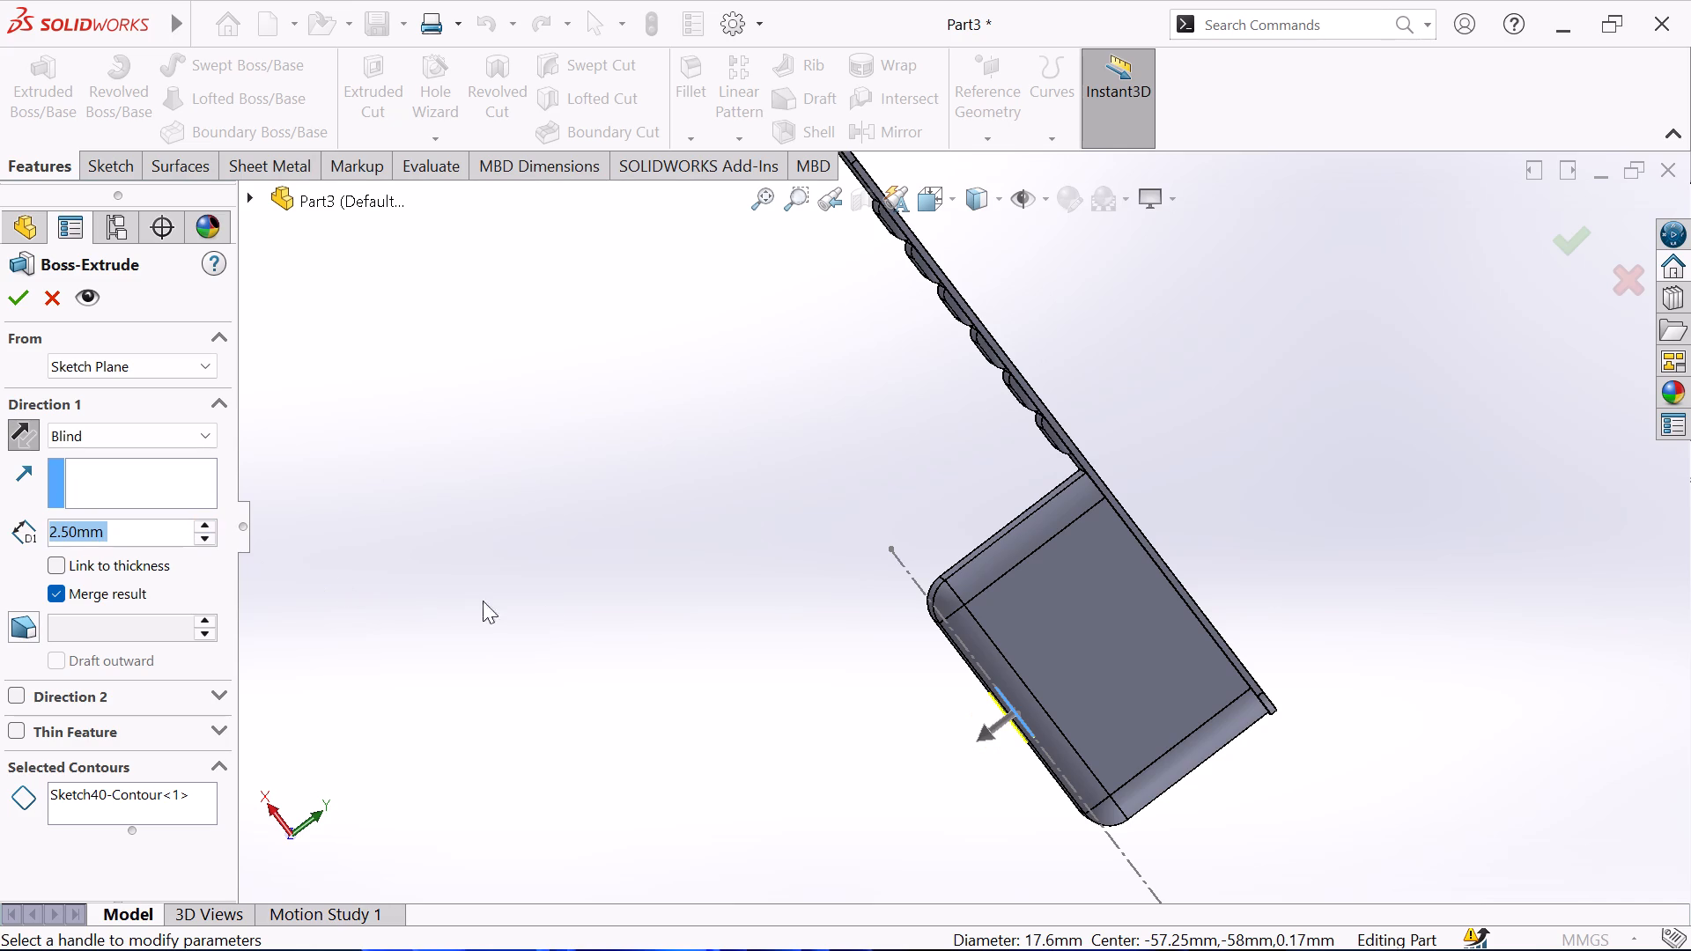
scroll(829, 633, down, 2)
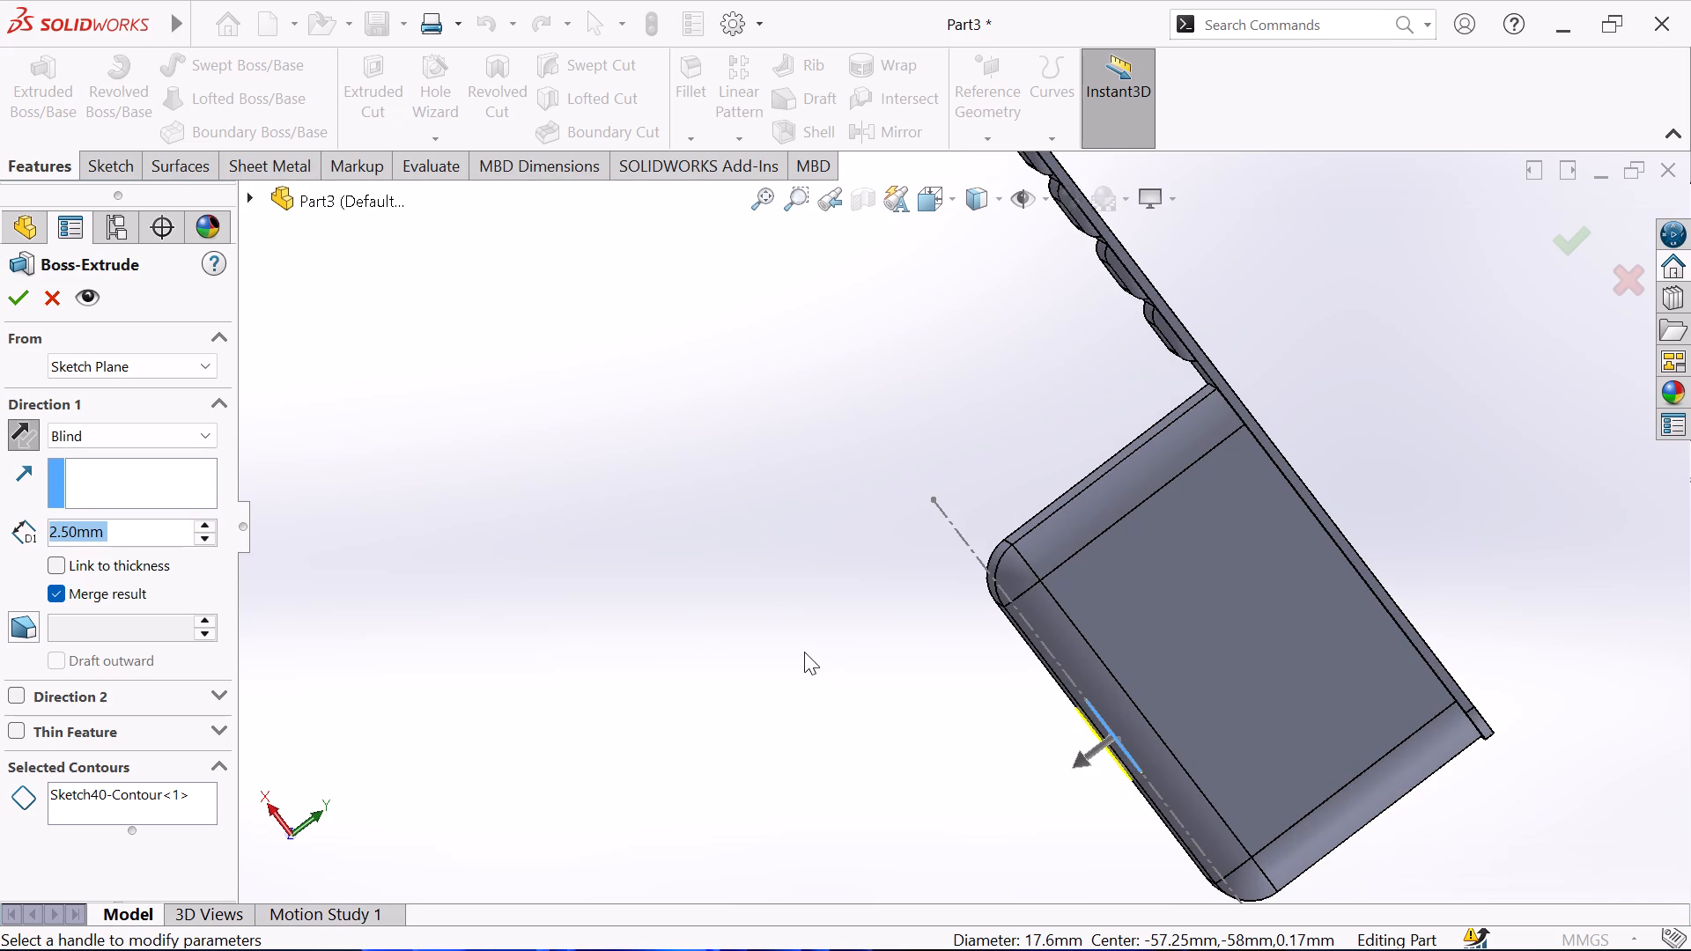
double_click(156, 530)
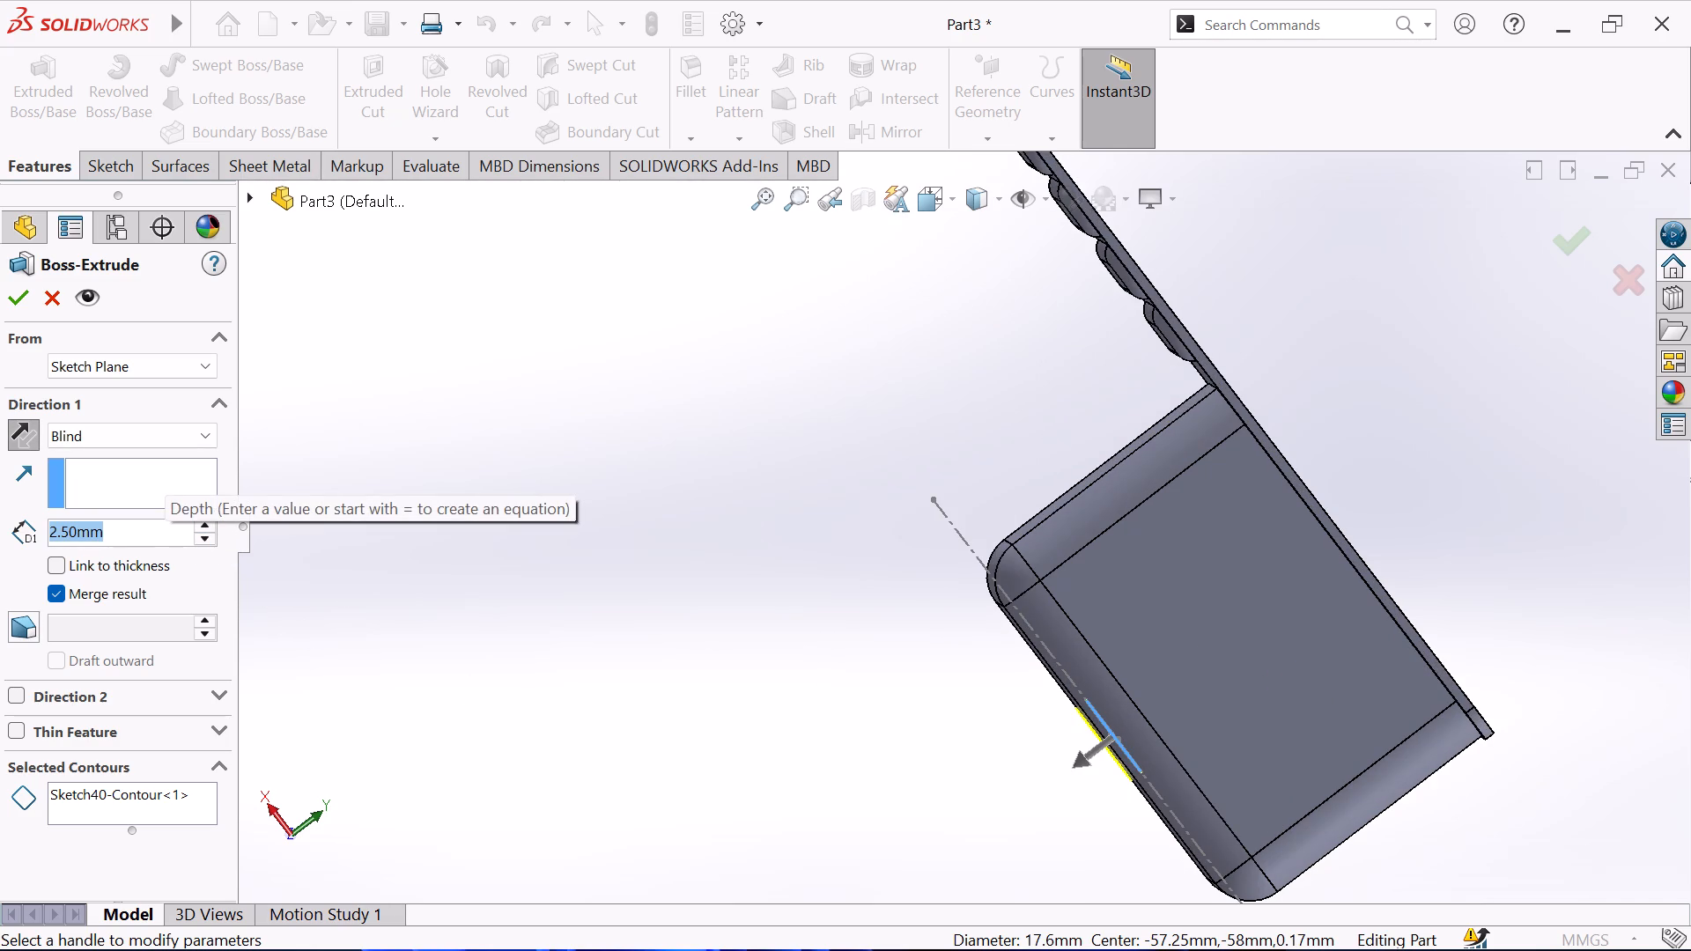
key(4)
key(Return)
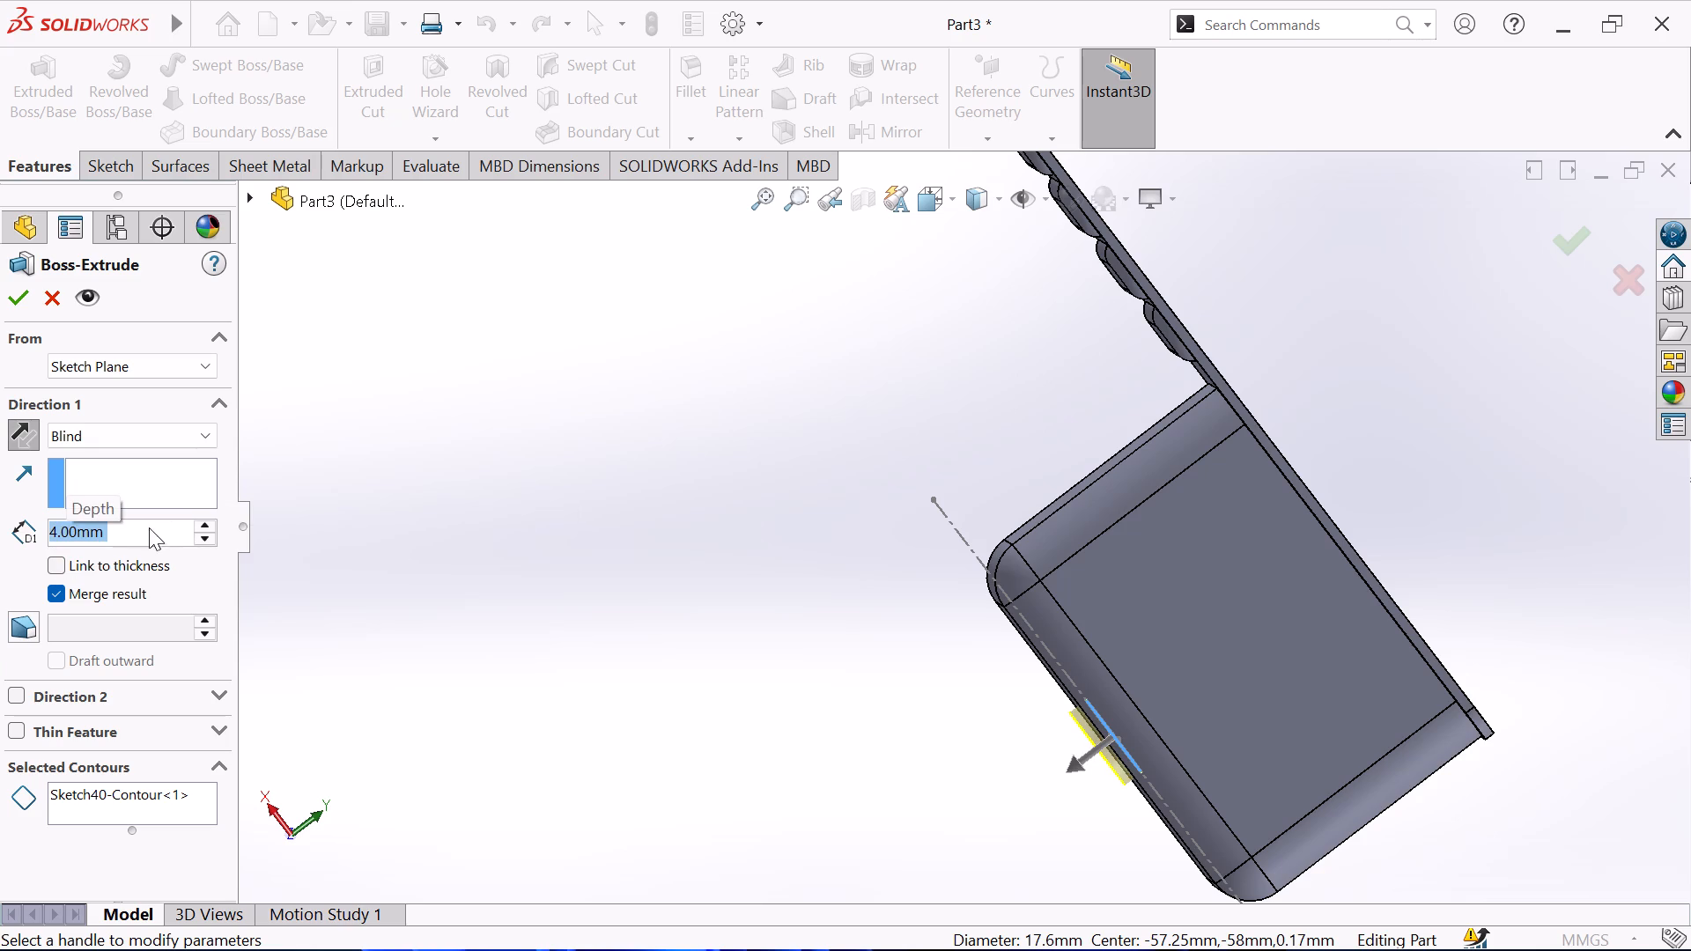
click(19, 300)
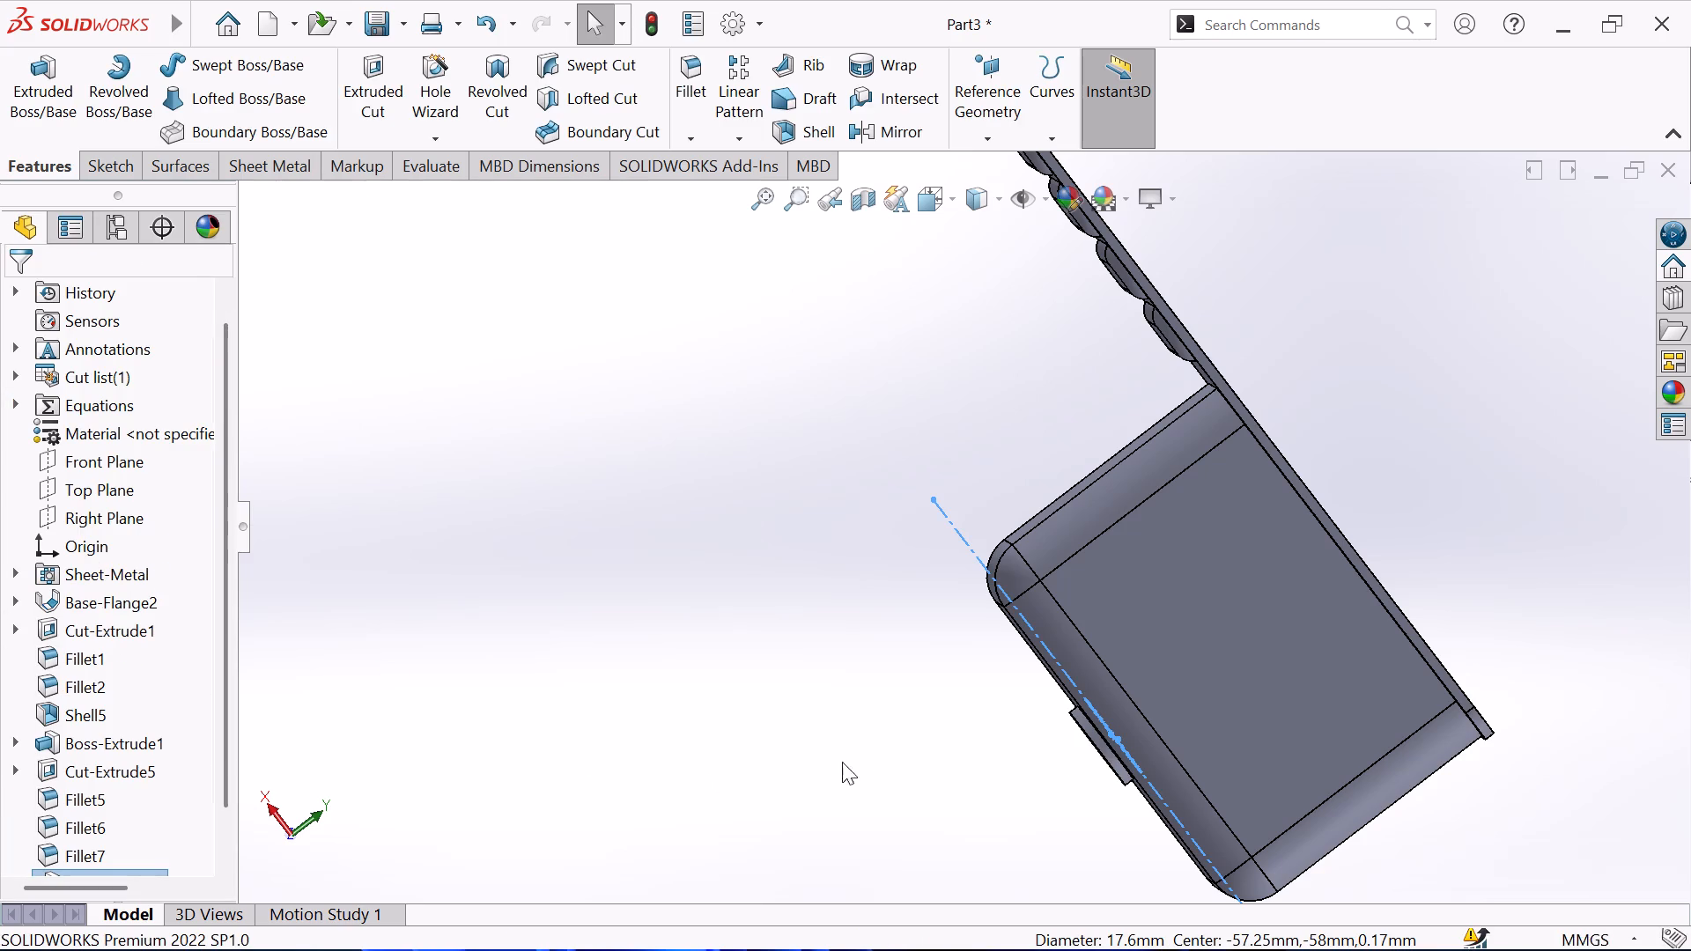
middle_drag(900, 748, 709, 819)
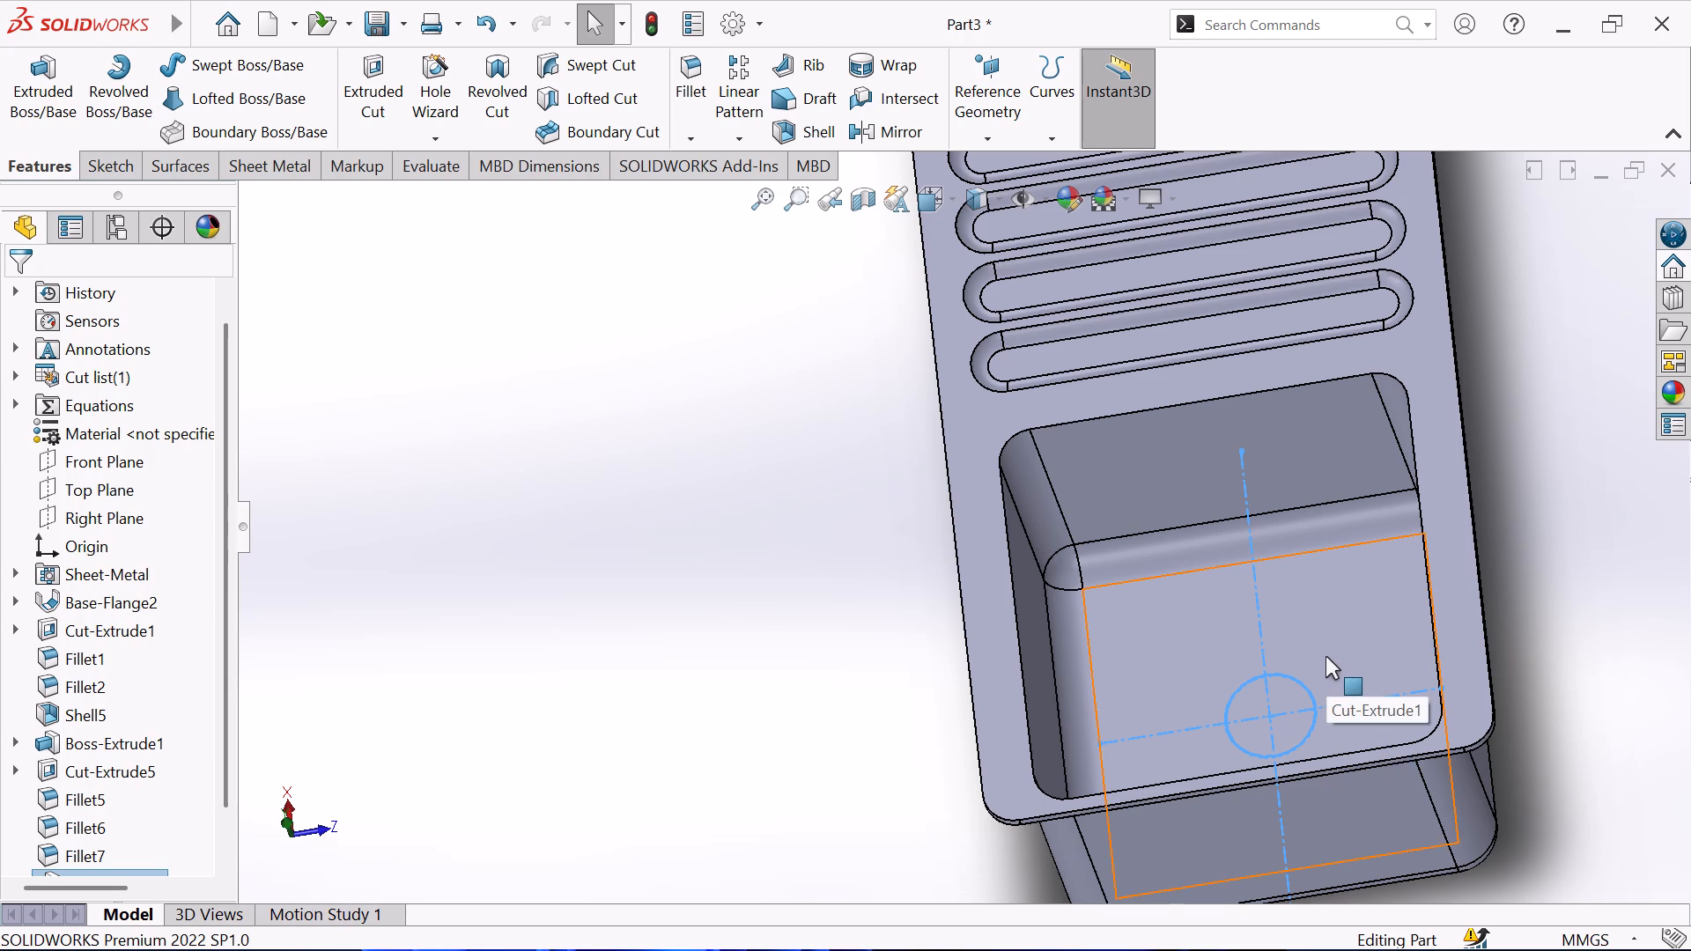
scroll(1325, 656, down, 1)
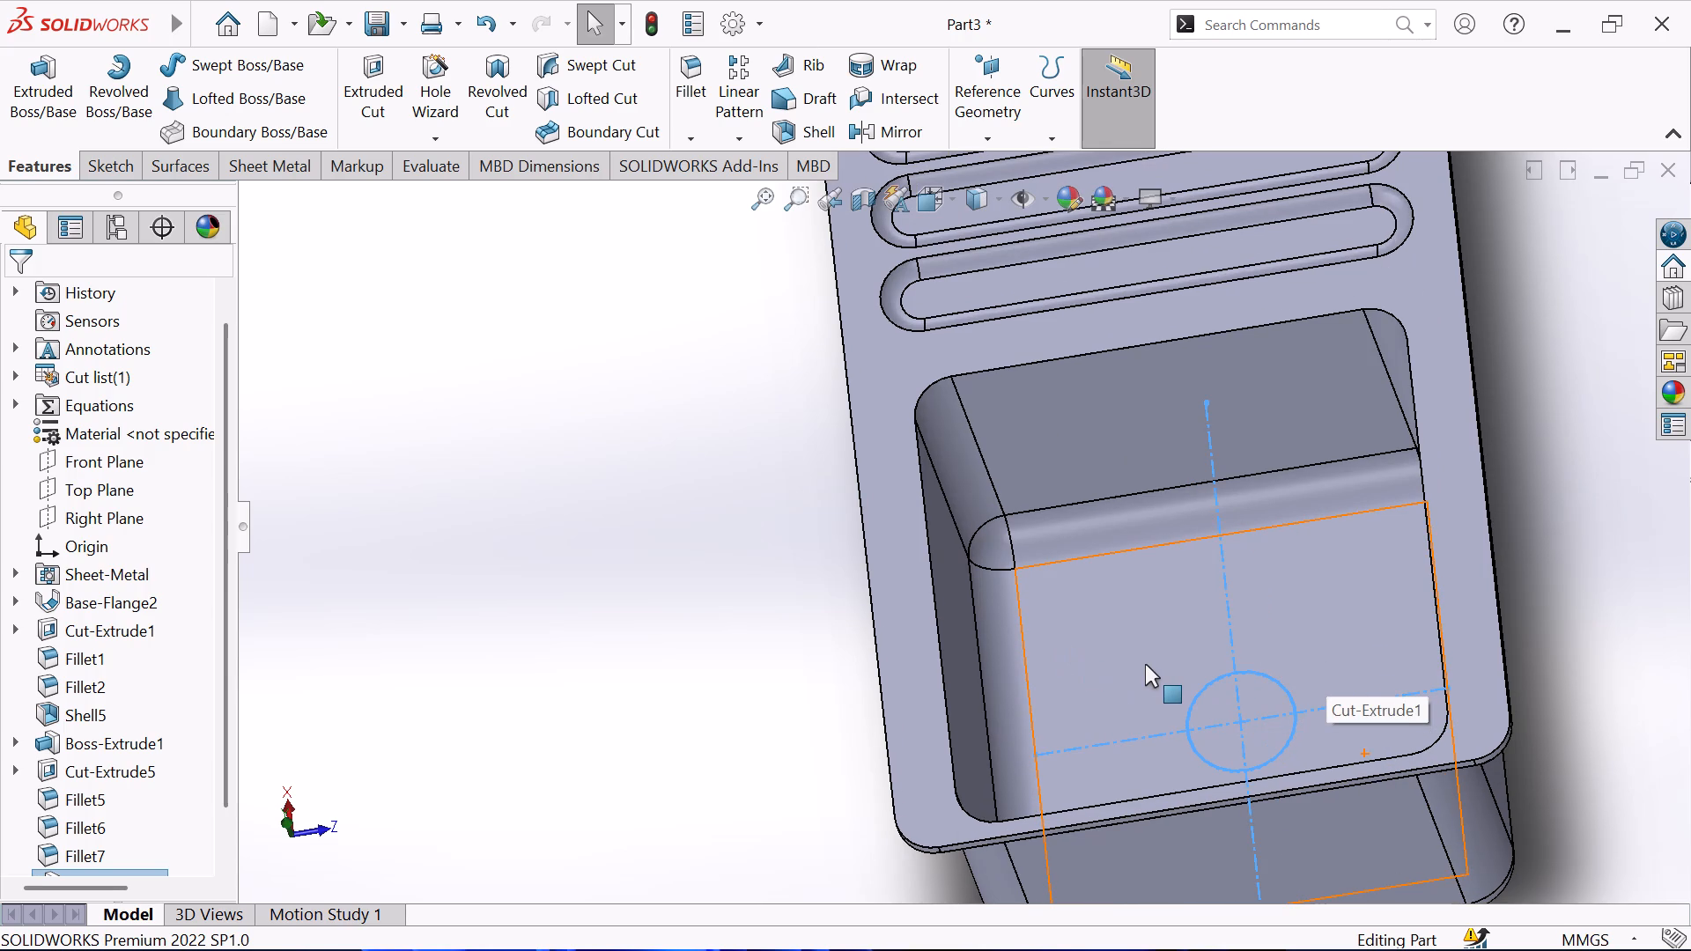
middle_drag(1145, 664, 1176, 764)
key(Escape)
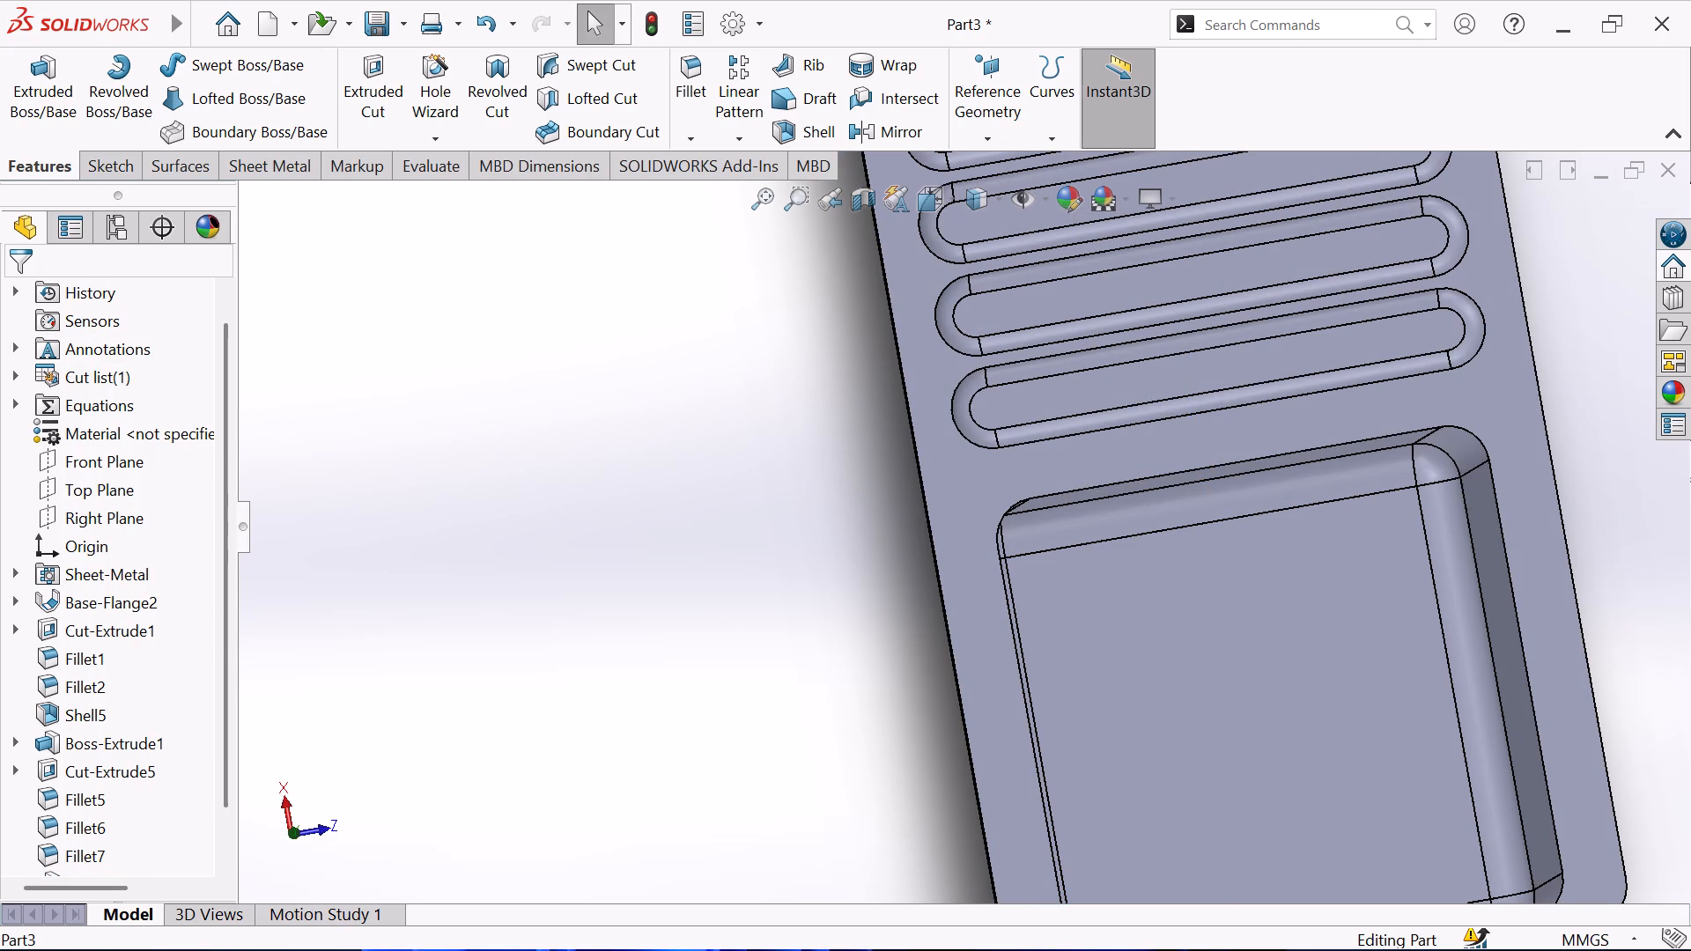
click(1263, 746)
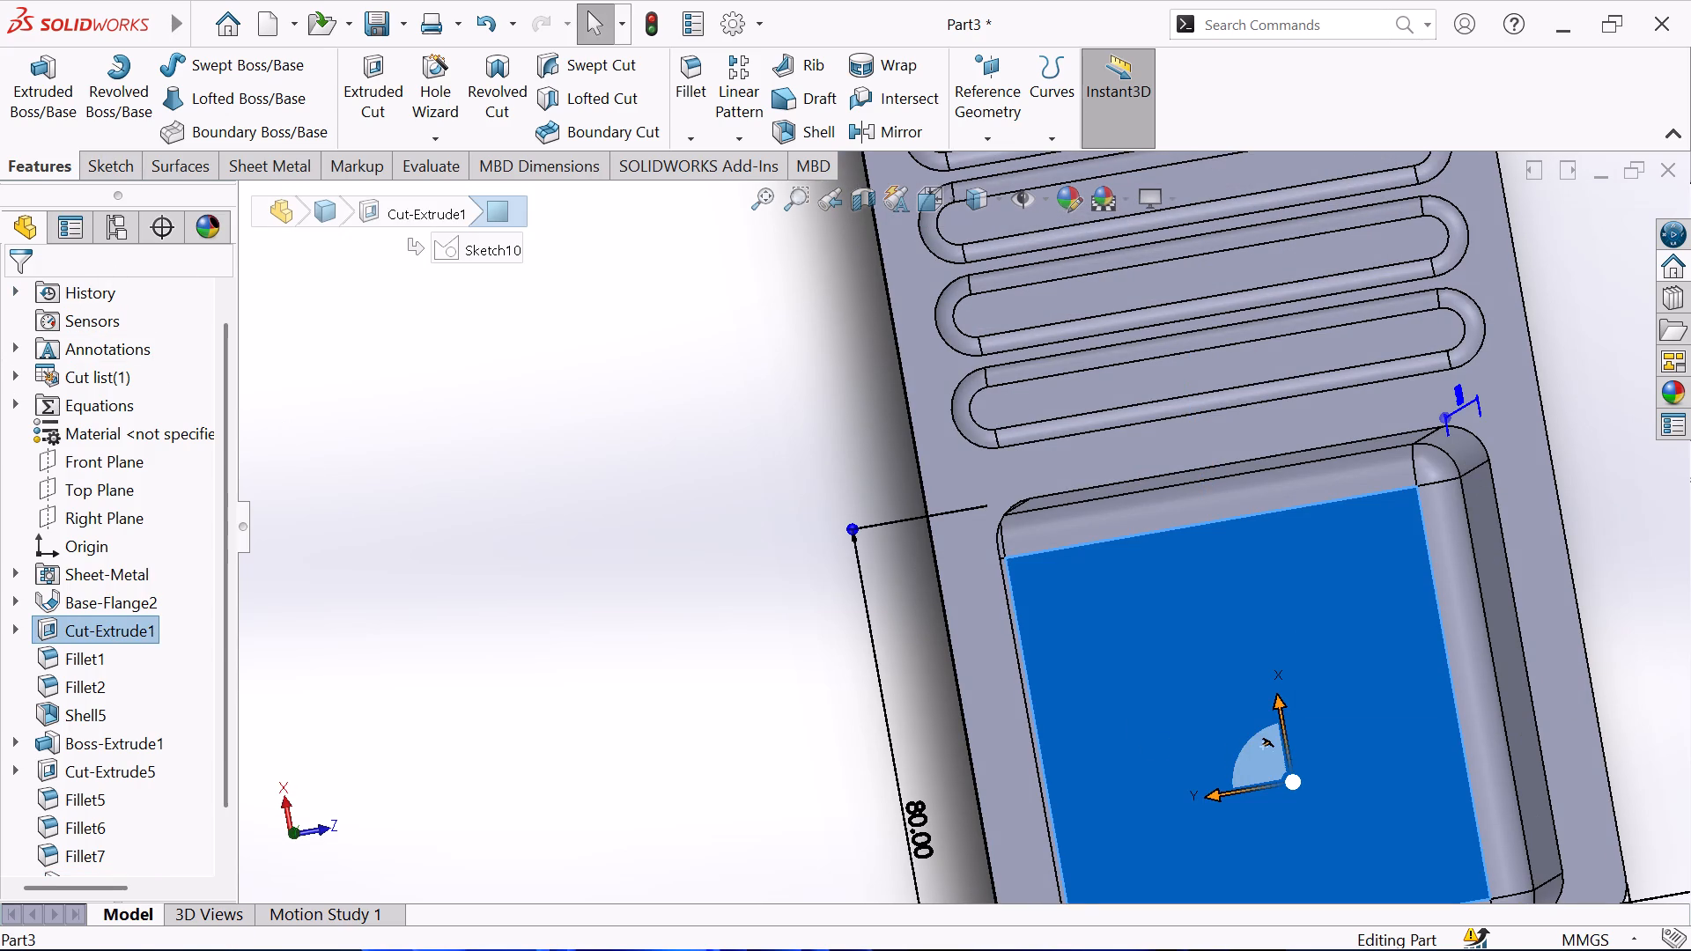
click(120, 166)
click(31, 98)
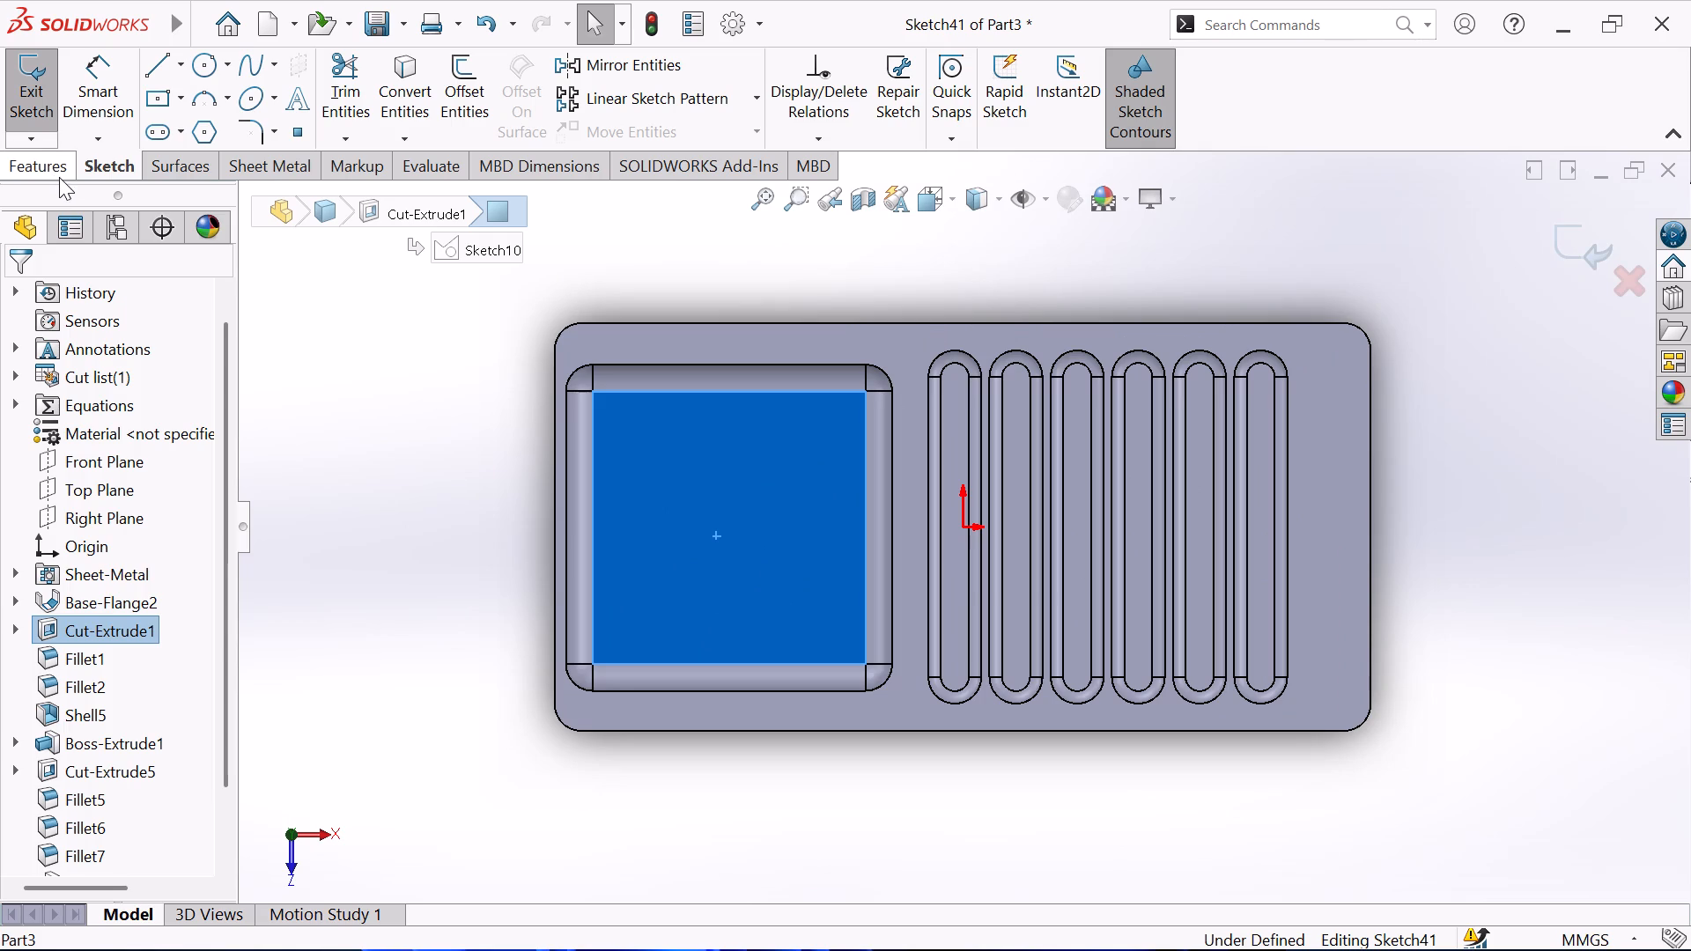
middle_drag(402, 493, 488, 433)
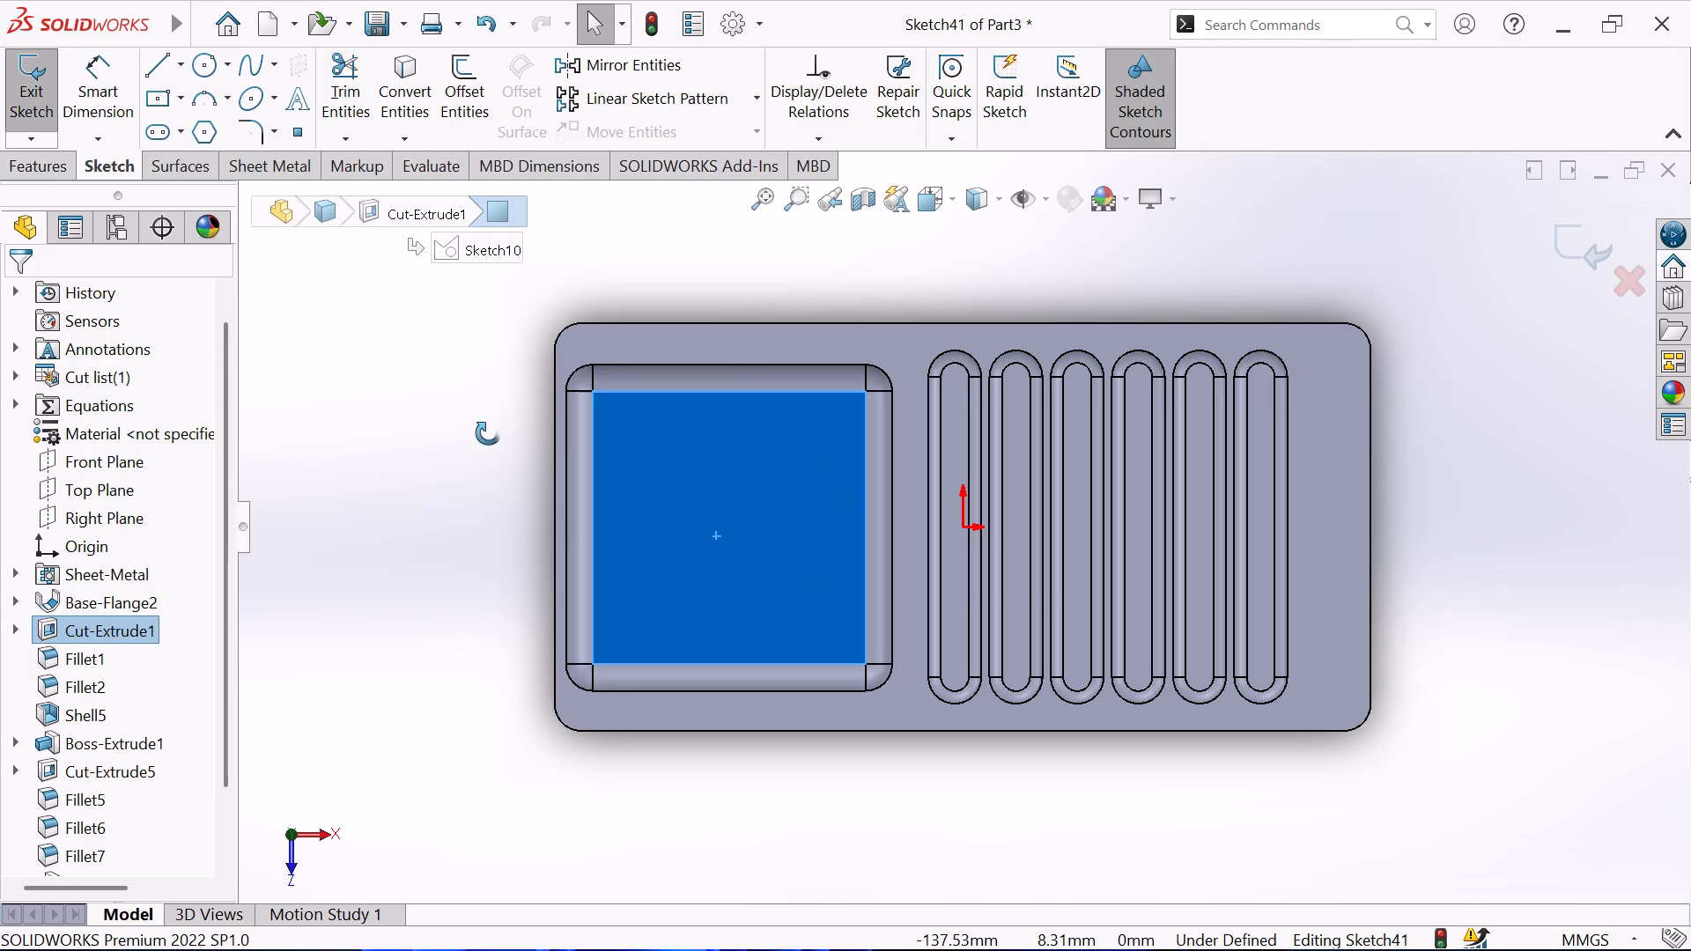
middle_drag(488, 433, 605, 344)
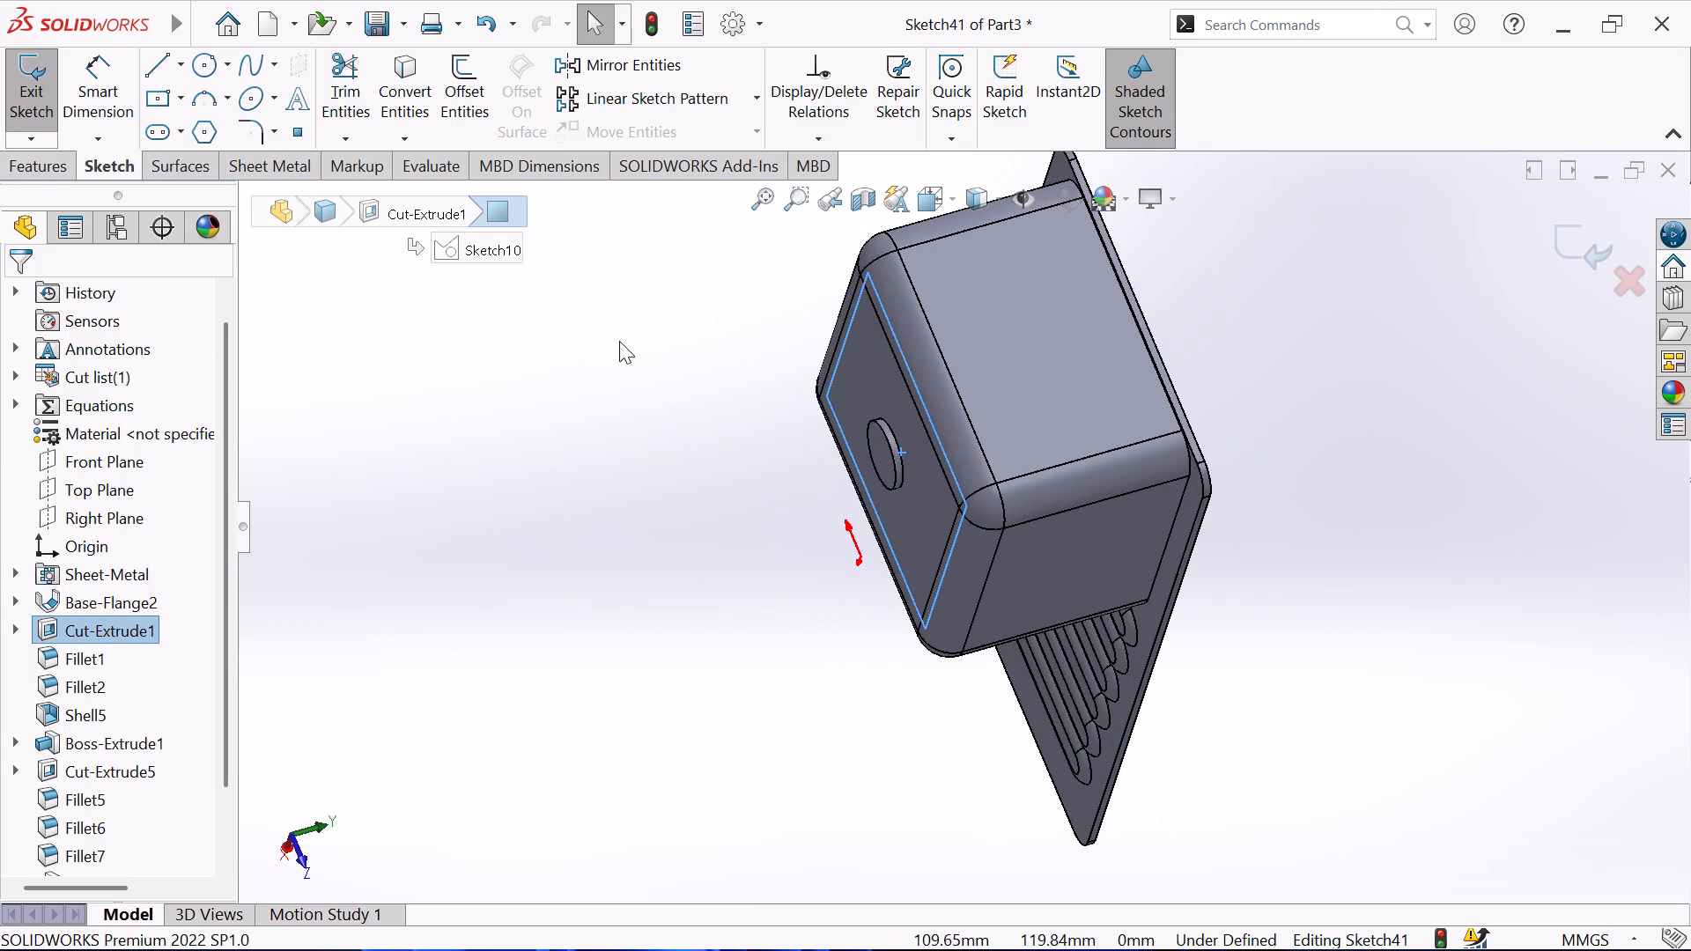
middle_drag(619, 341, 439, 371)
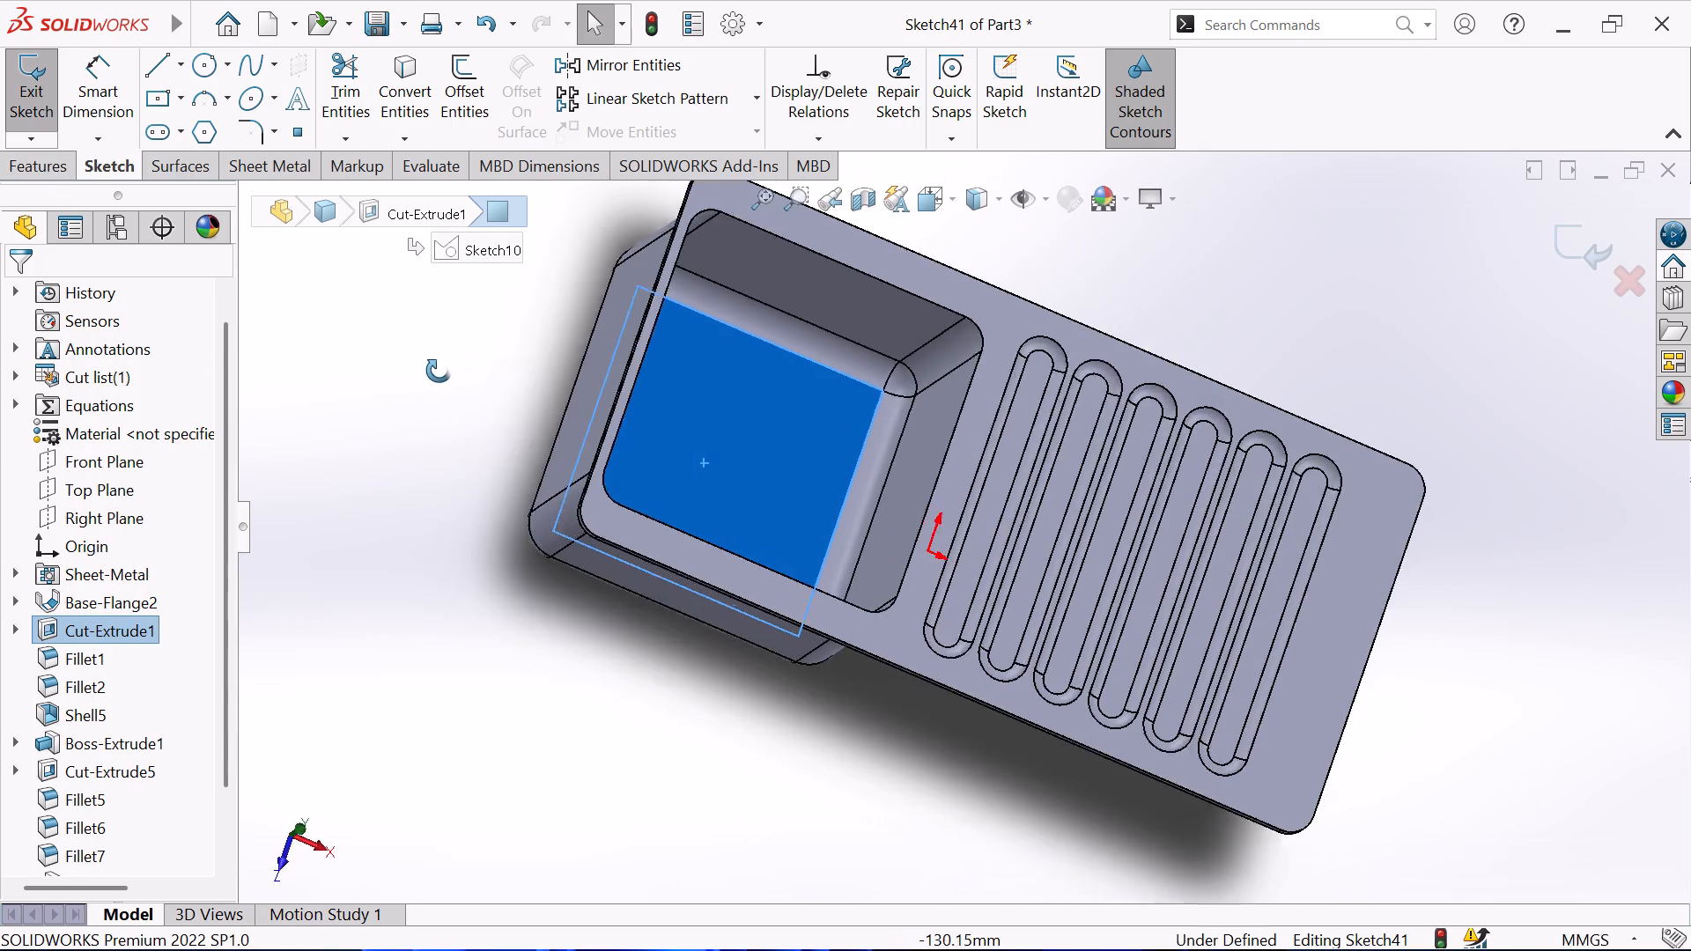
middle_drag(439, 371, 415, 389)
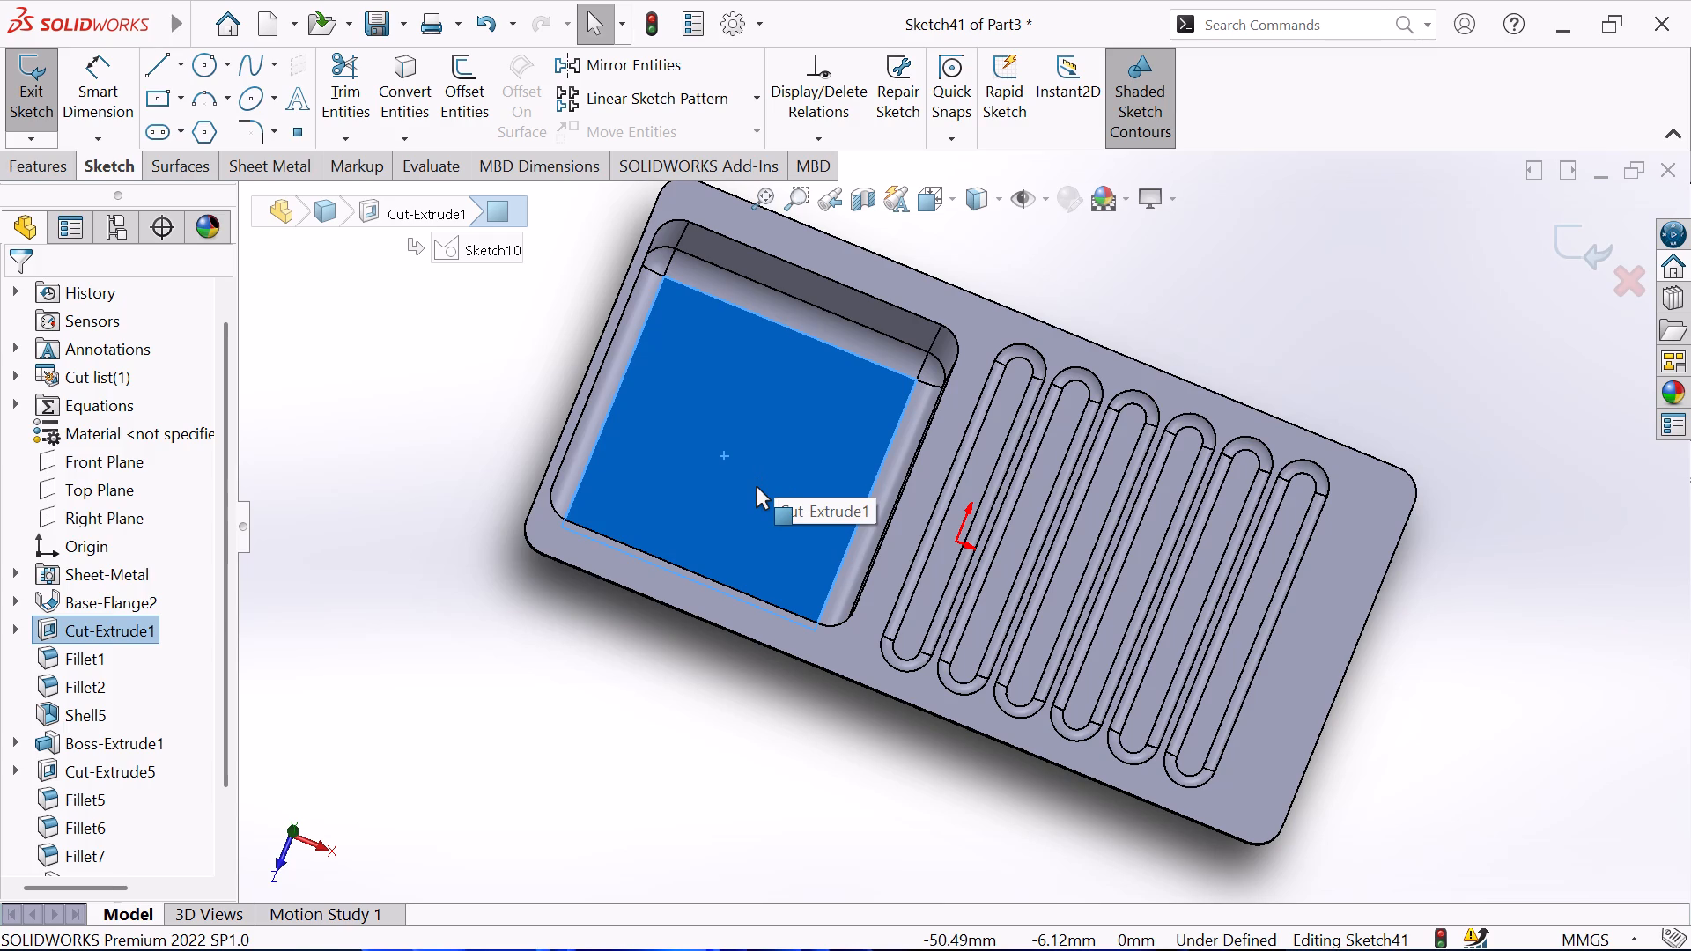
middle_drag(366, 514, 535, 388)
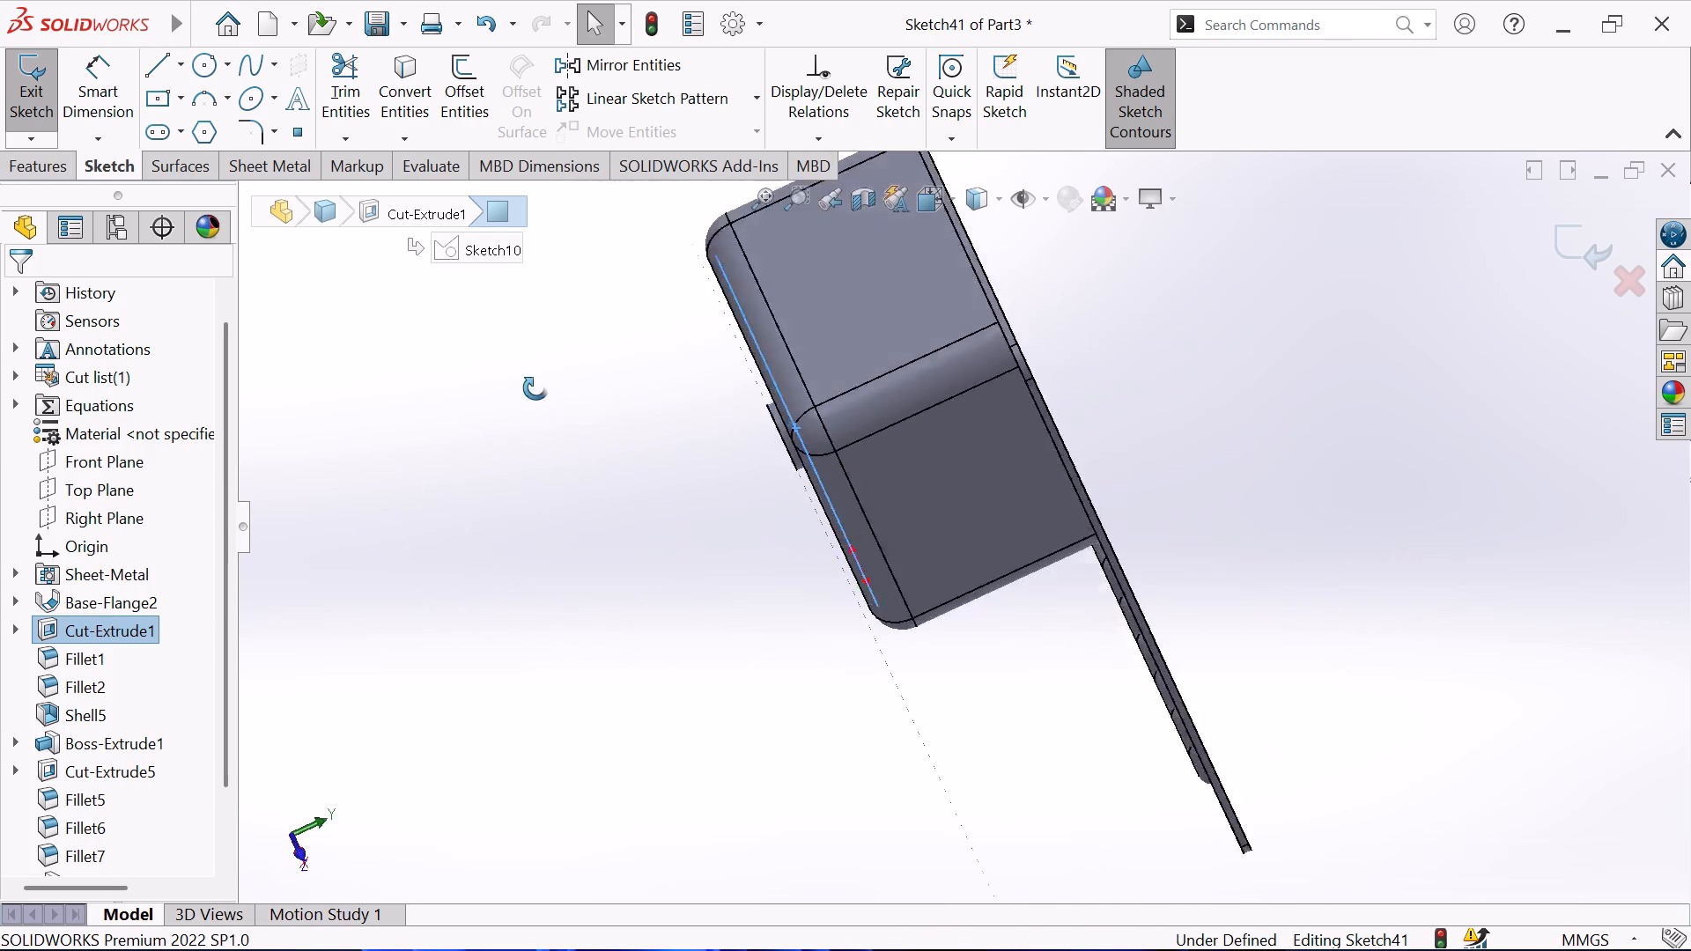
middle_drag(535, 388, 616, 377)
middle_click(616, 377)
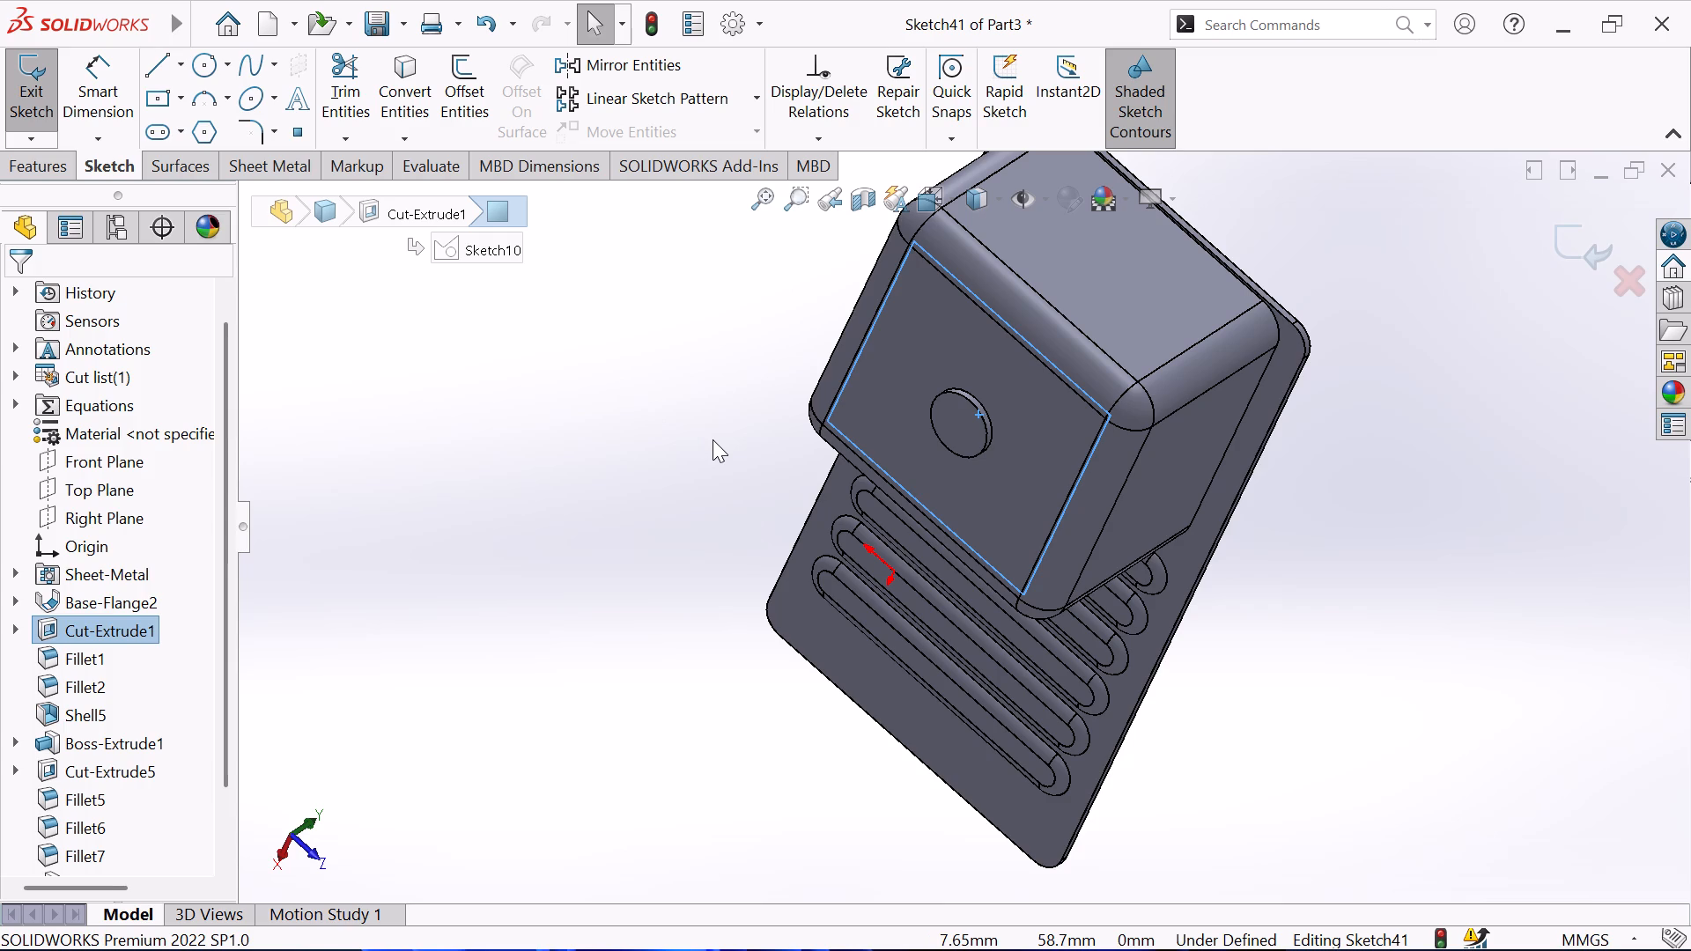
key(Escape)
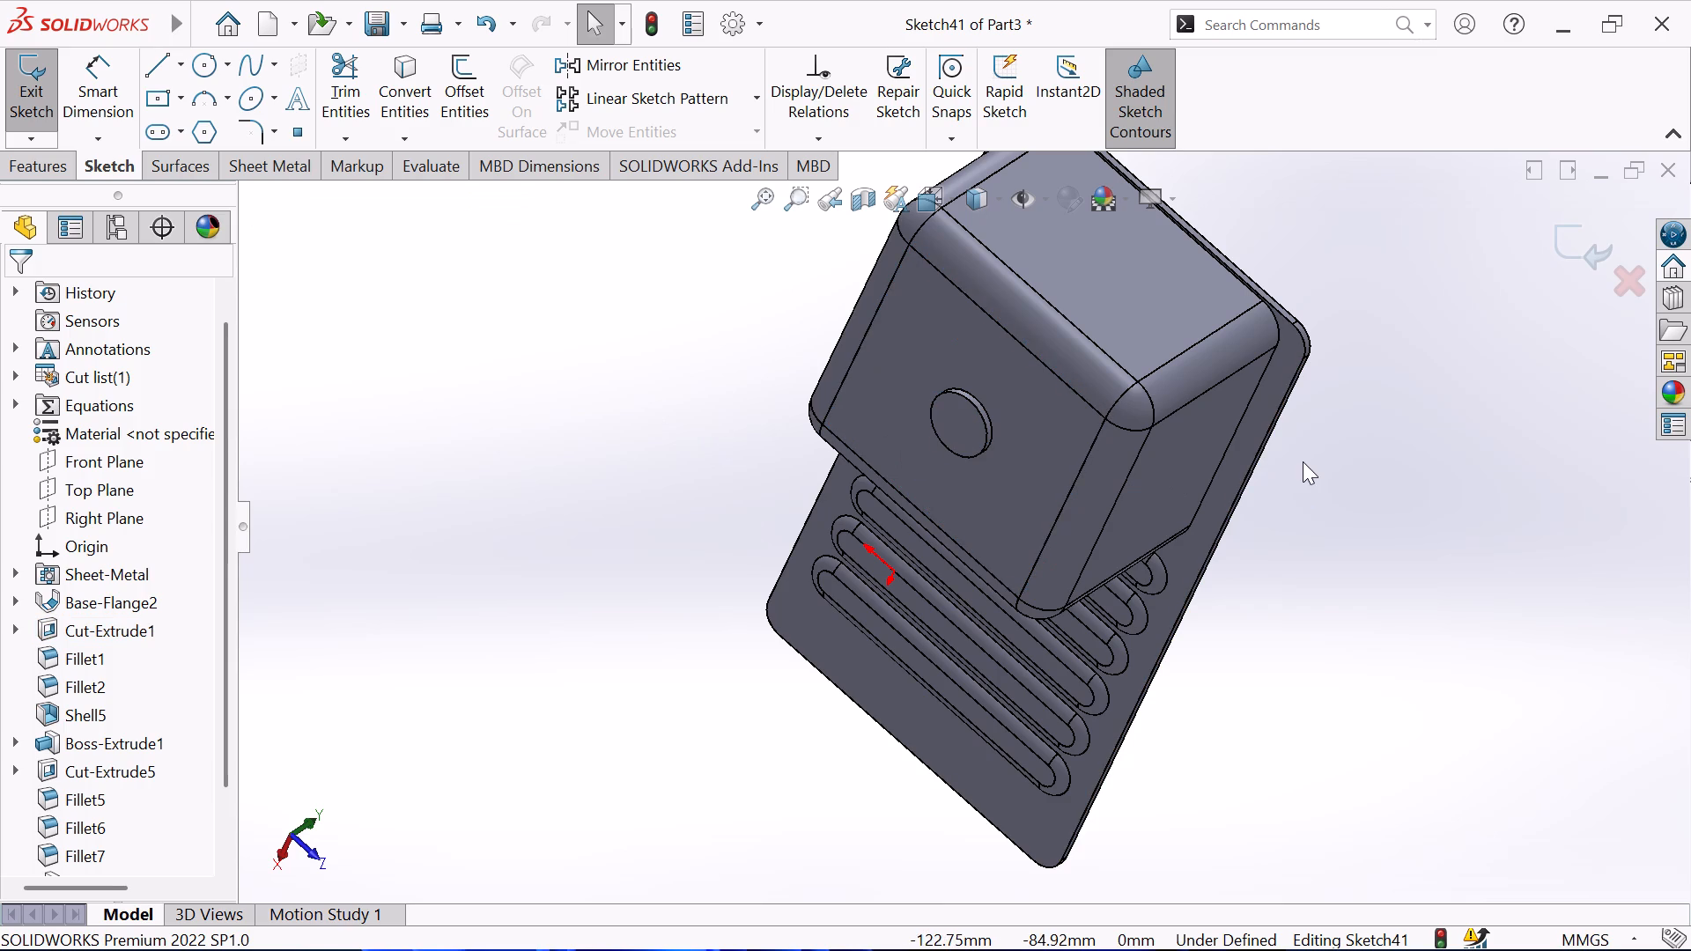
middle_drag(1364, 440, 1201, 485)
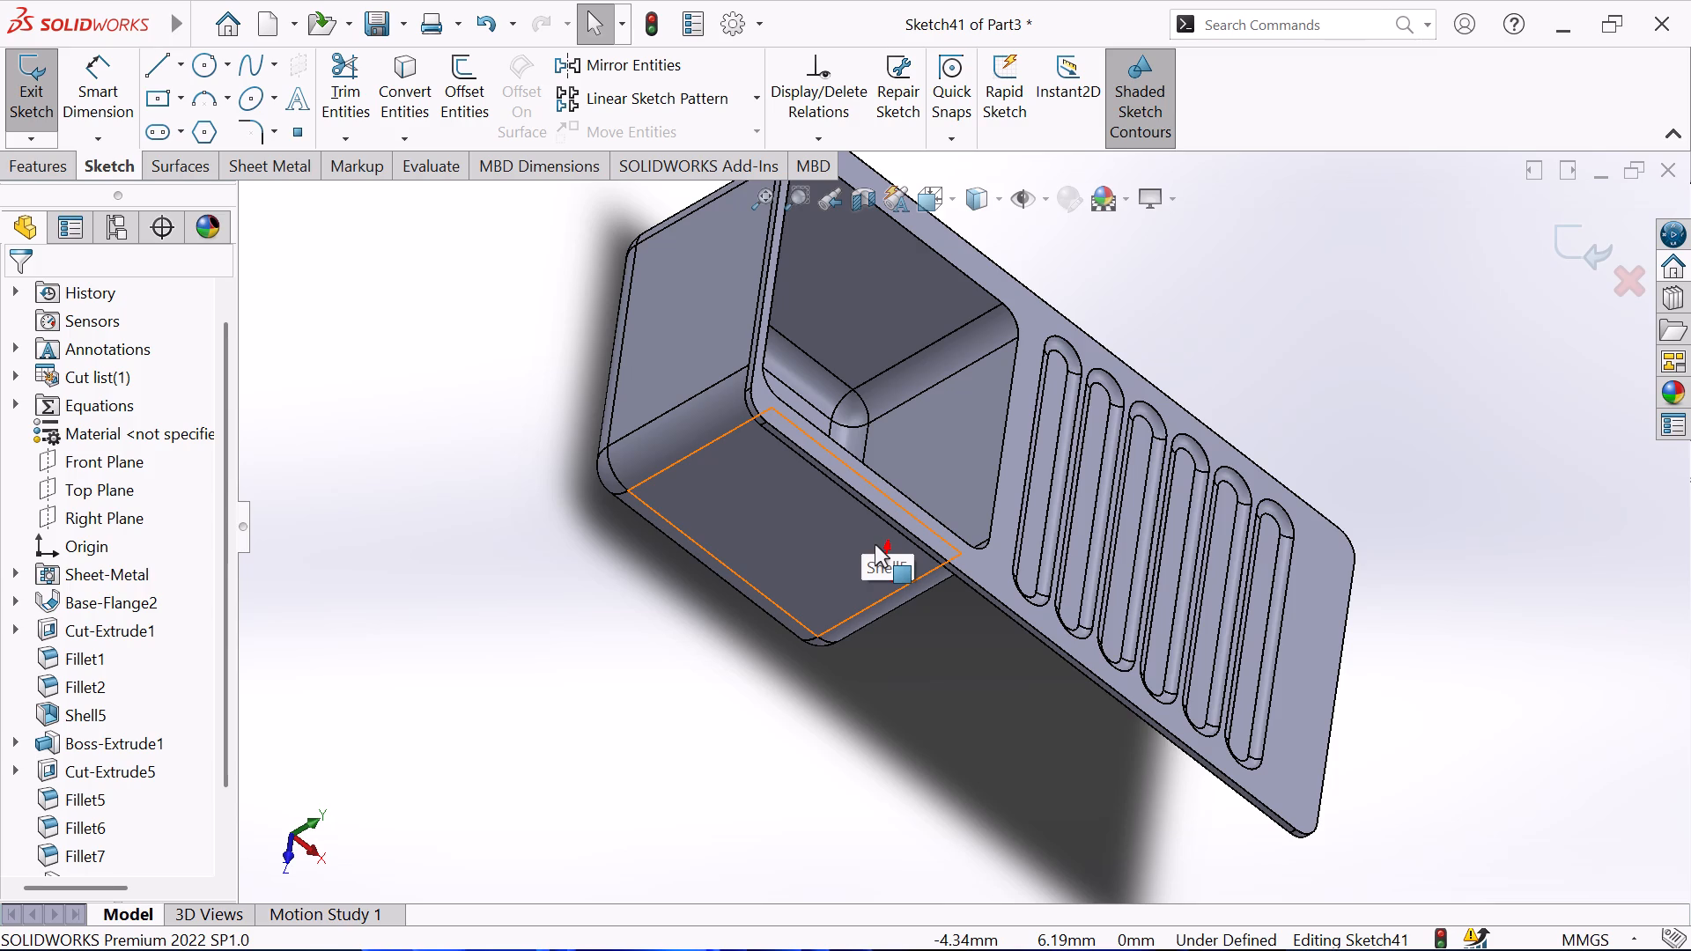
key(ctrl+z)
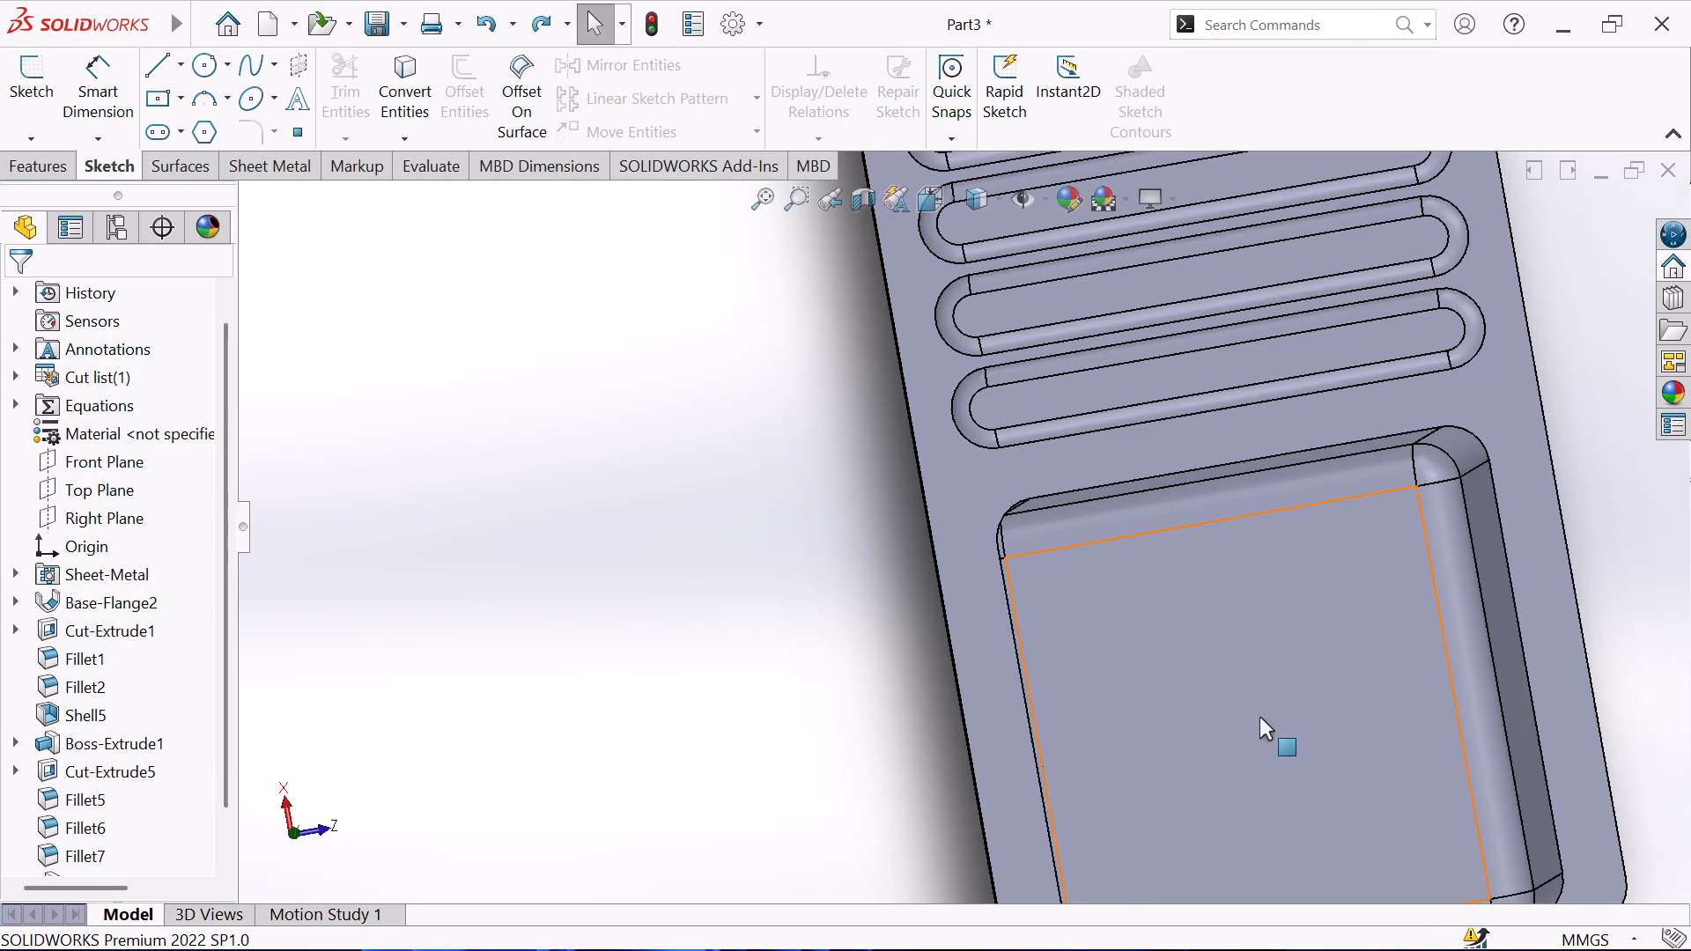
Sketch two concentric circles at the centre of the pocket floor, with radii of about 17.3 mm and 10.5 mm.
scroll(1270, 708, up, 3)
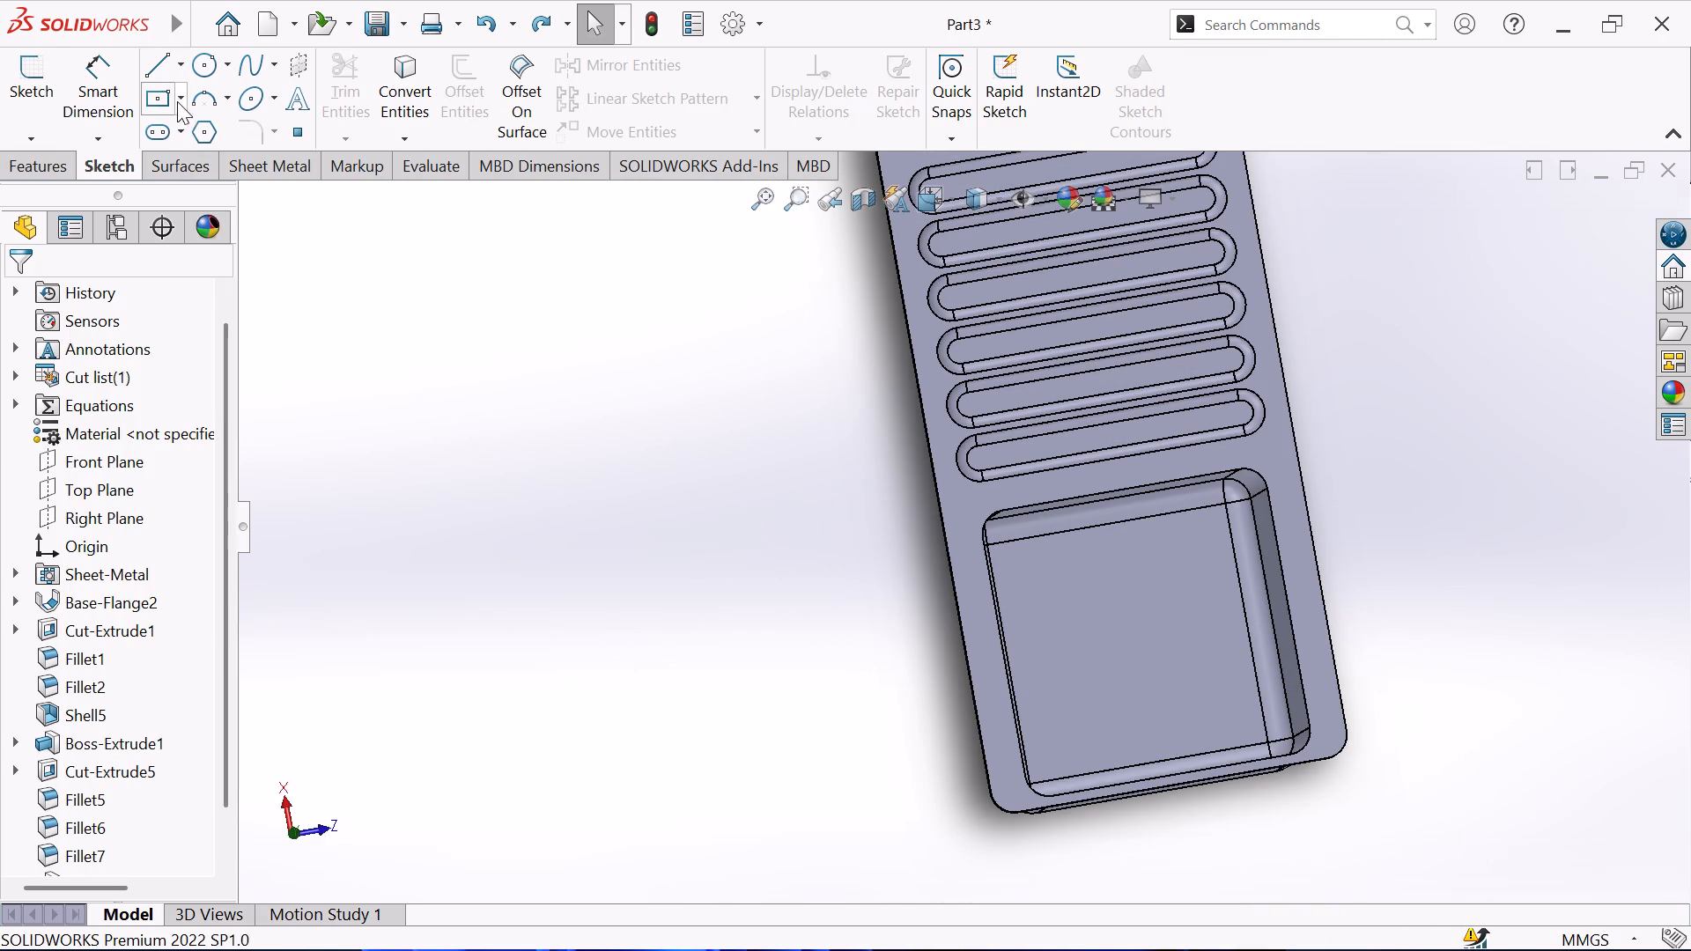
click(1097, 580)
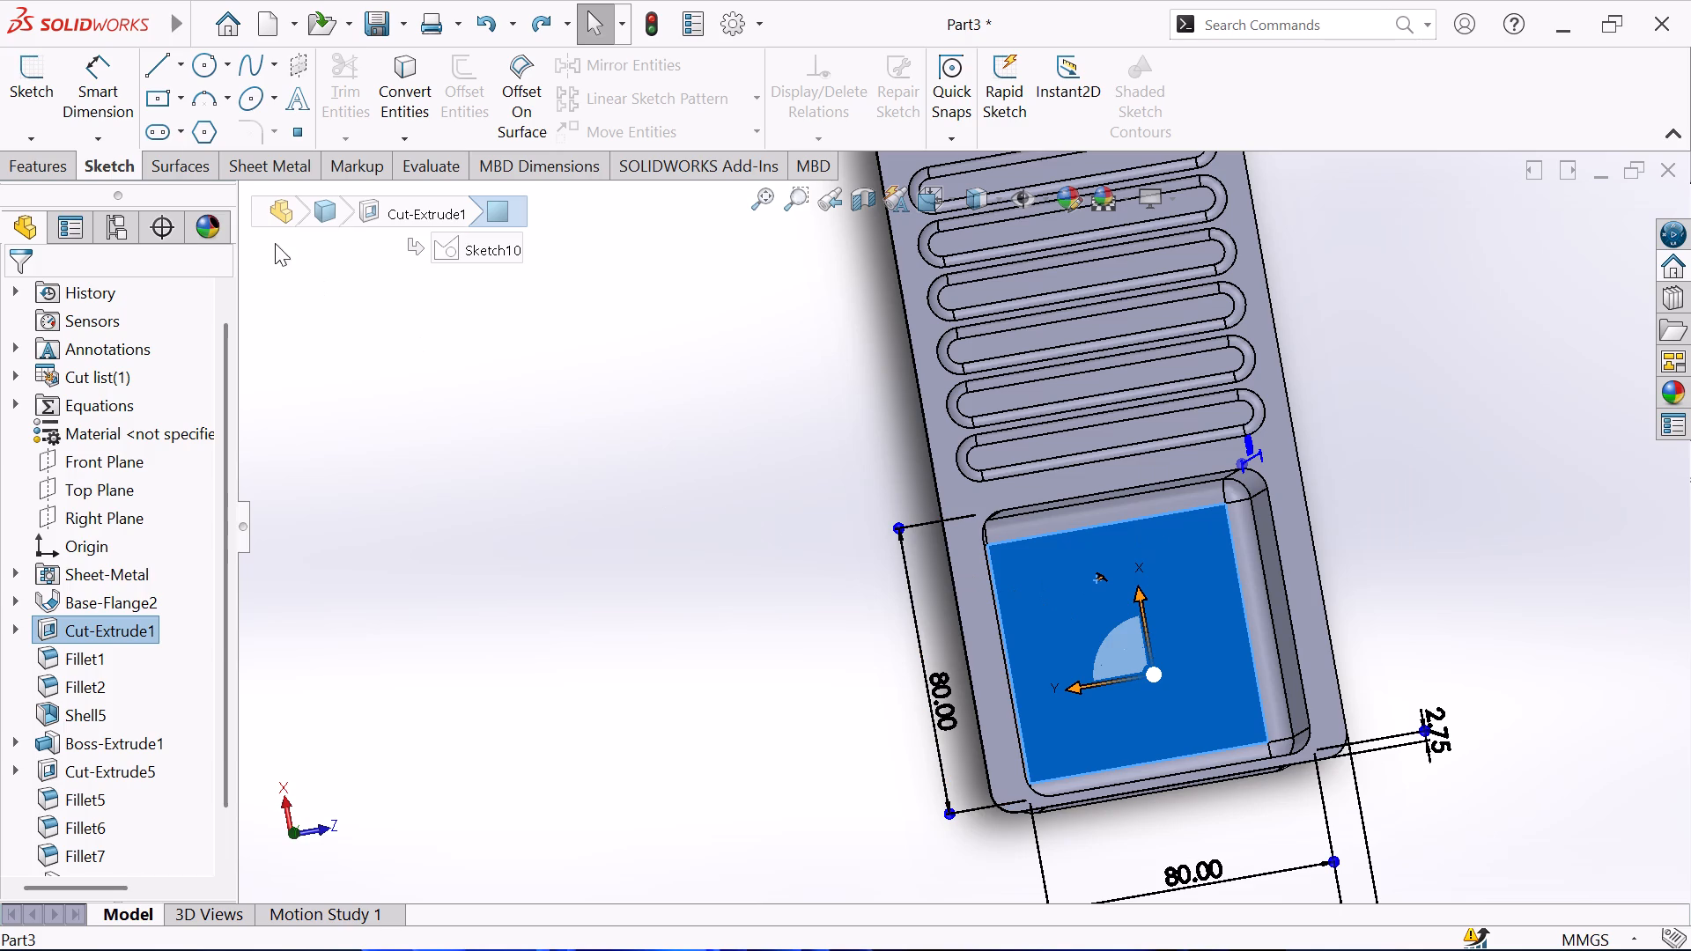
click(23, 76)
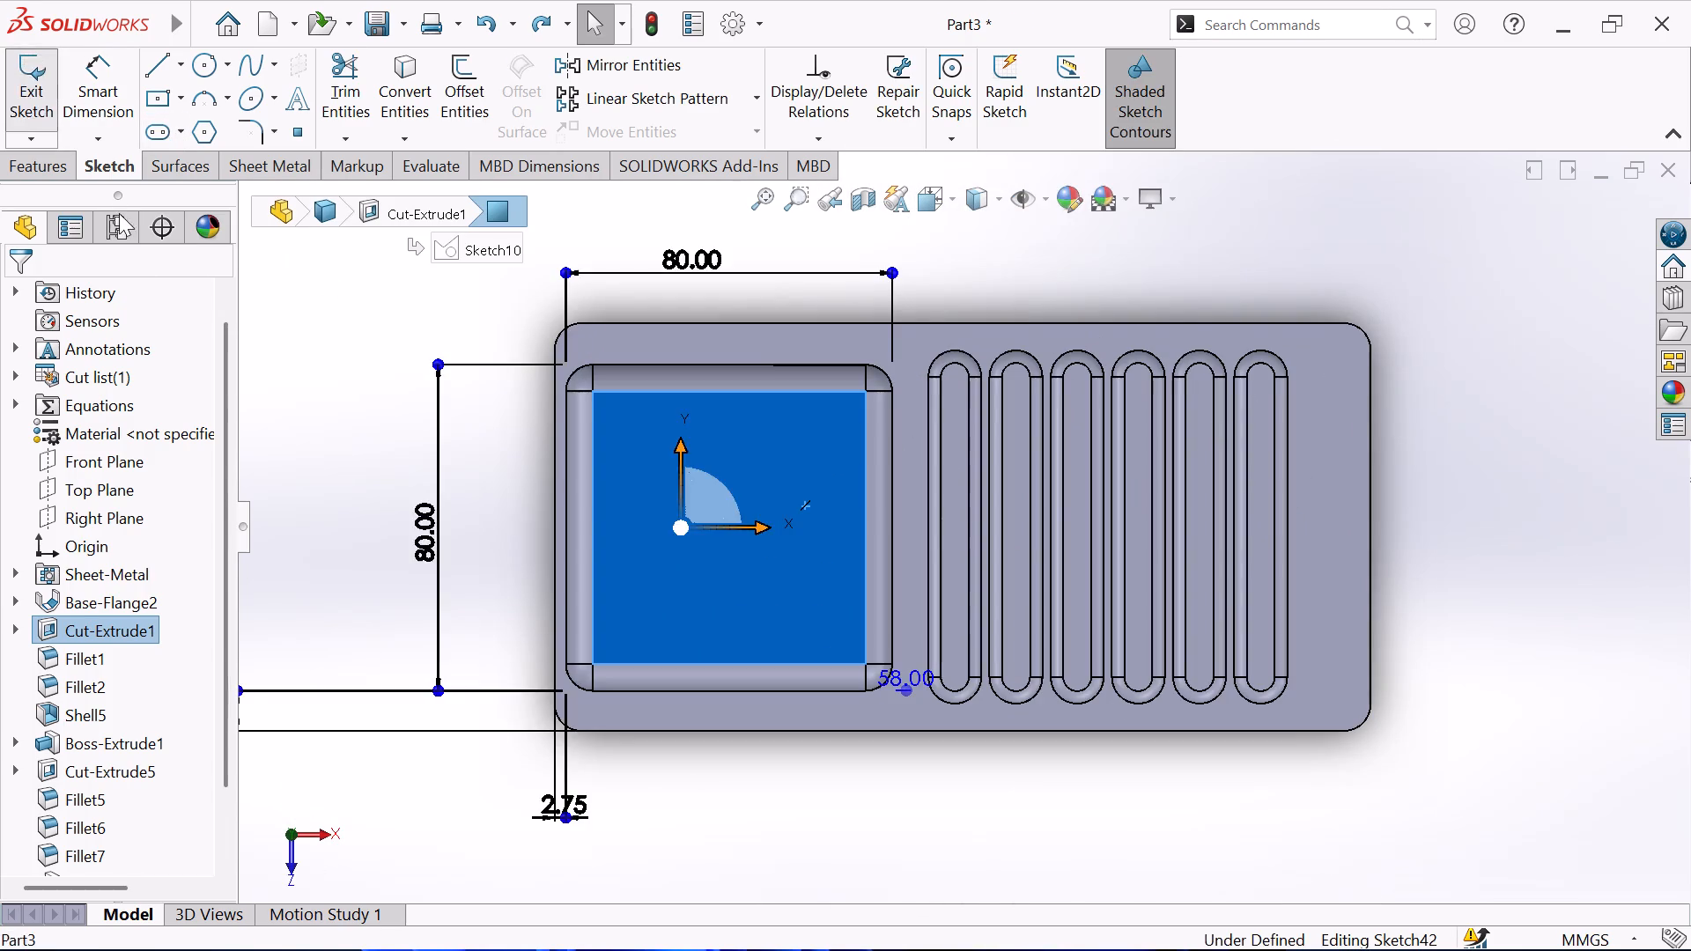
scroll(668, 537, down, 1)
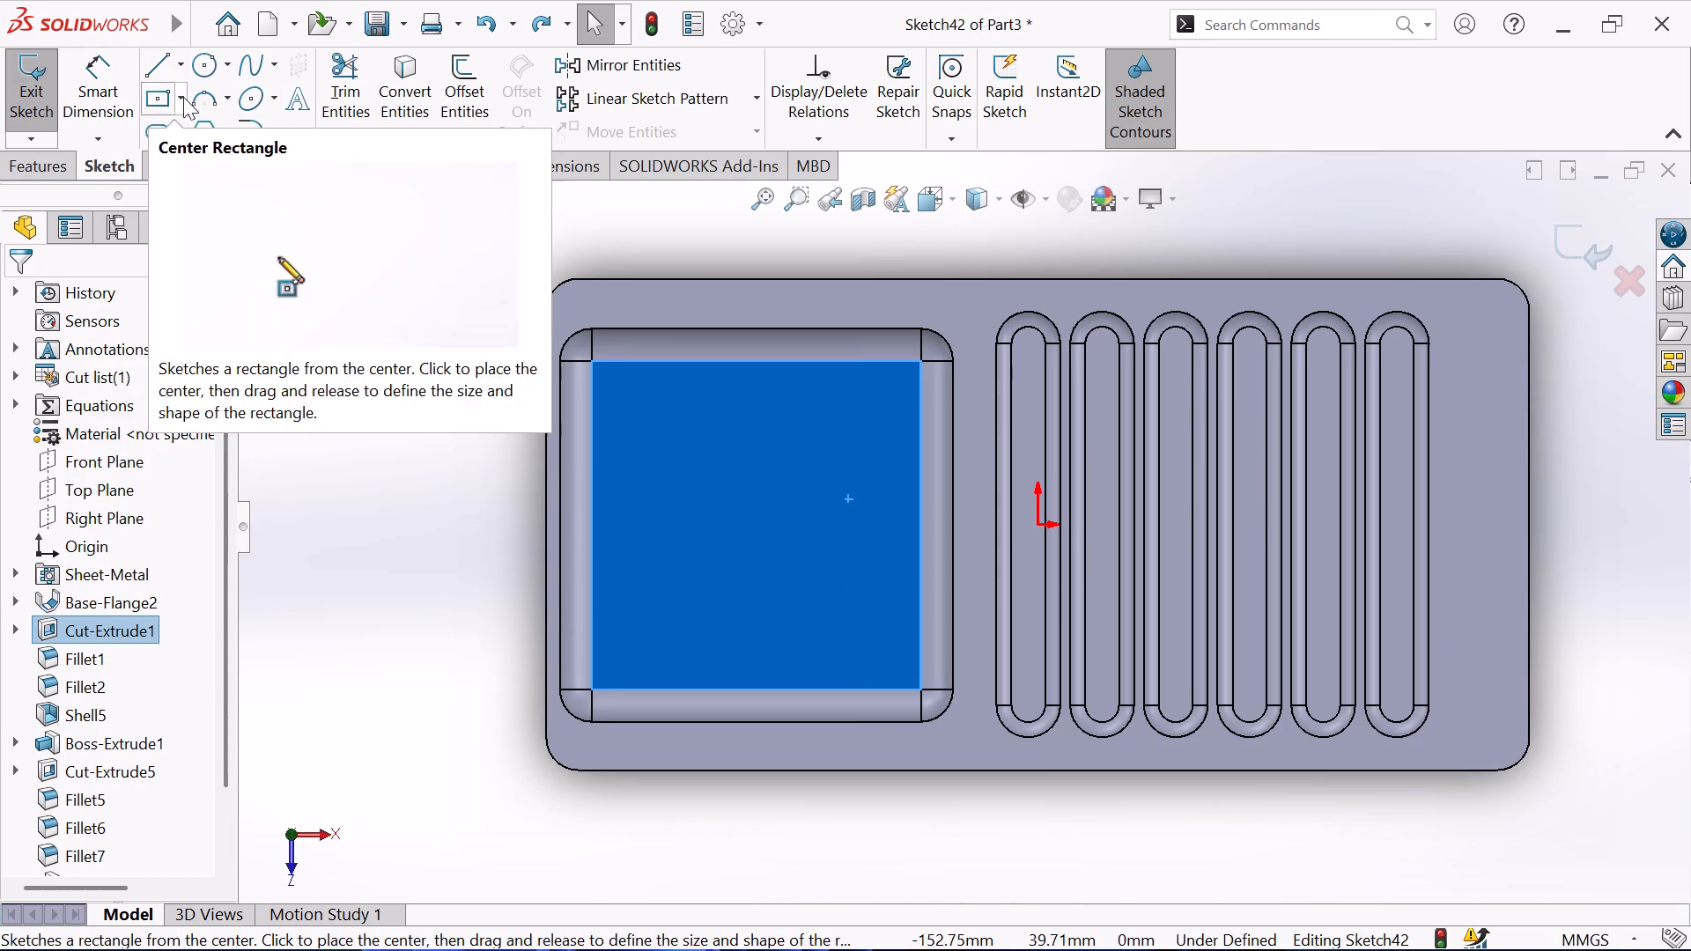
click(204, 64)
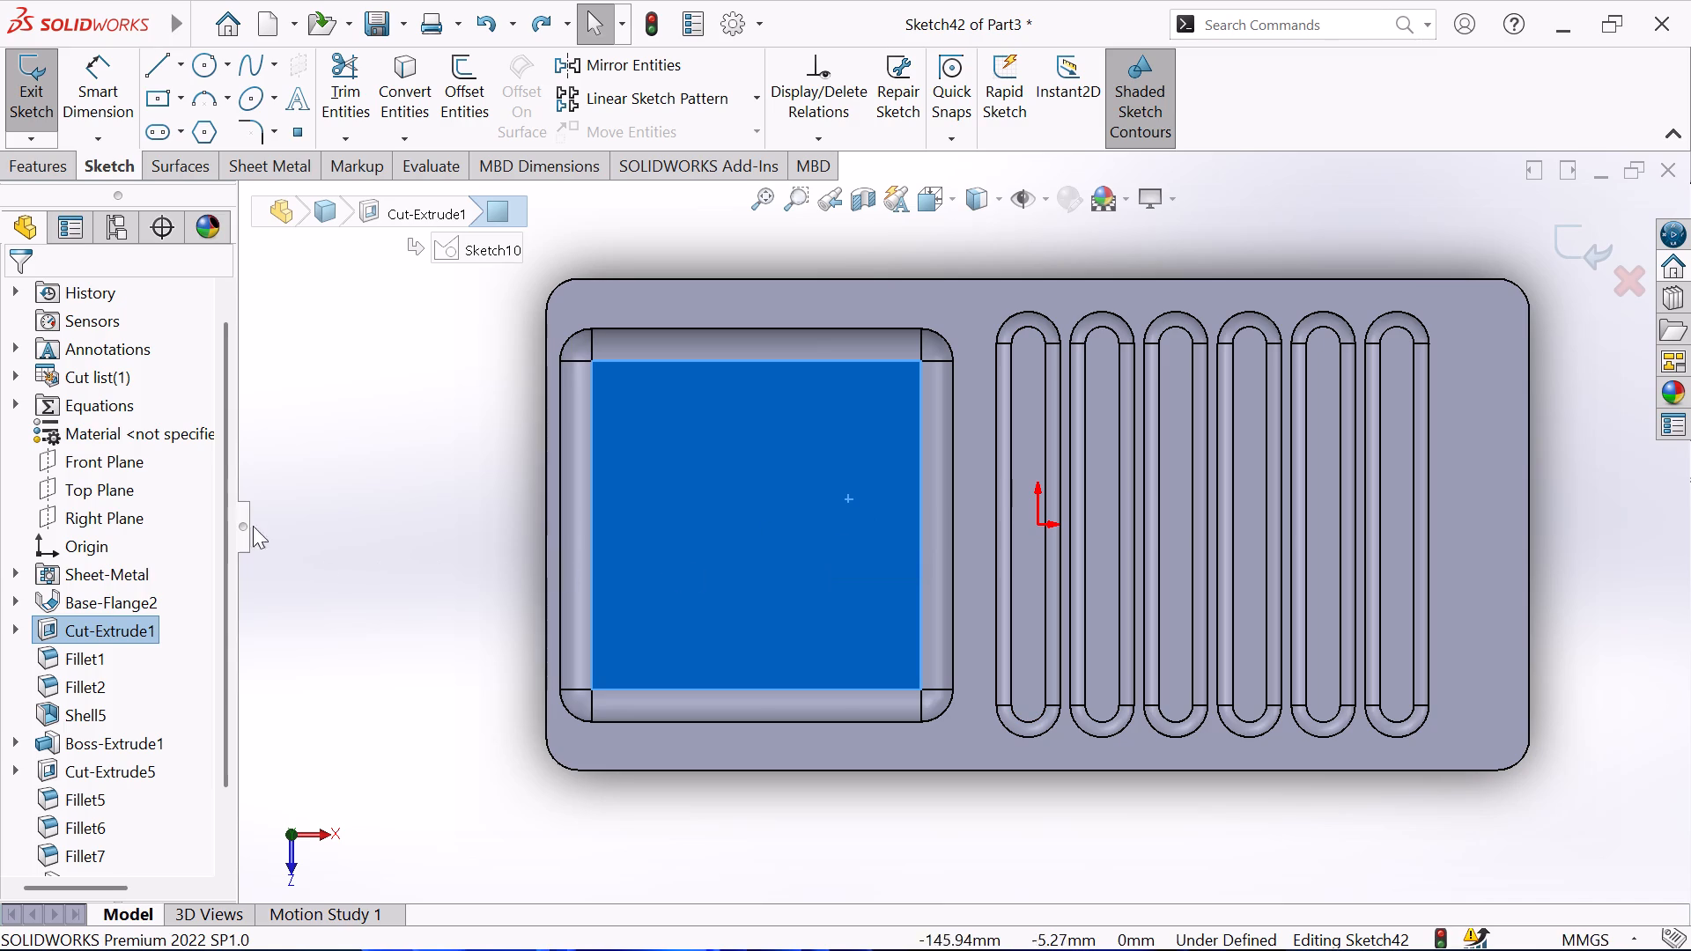
click(204, 59)
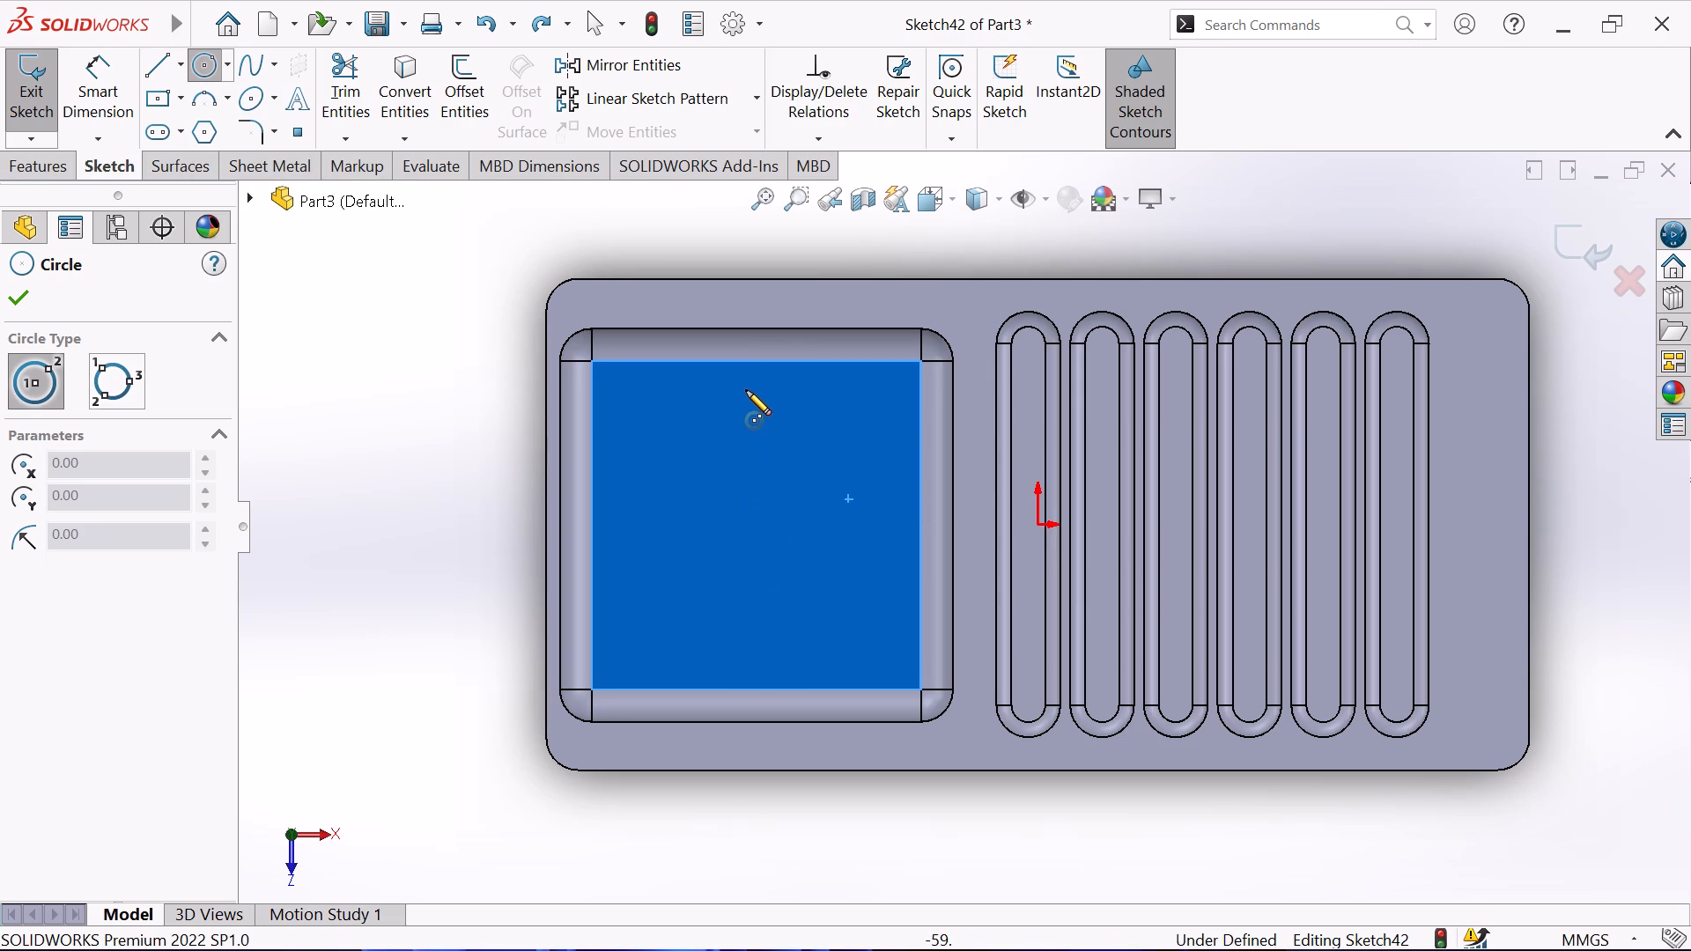
click(754, 527)
click(762, 439)
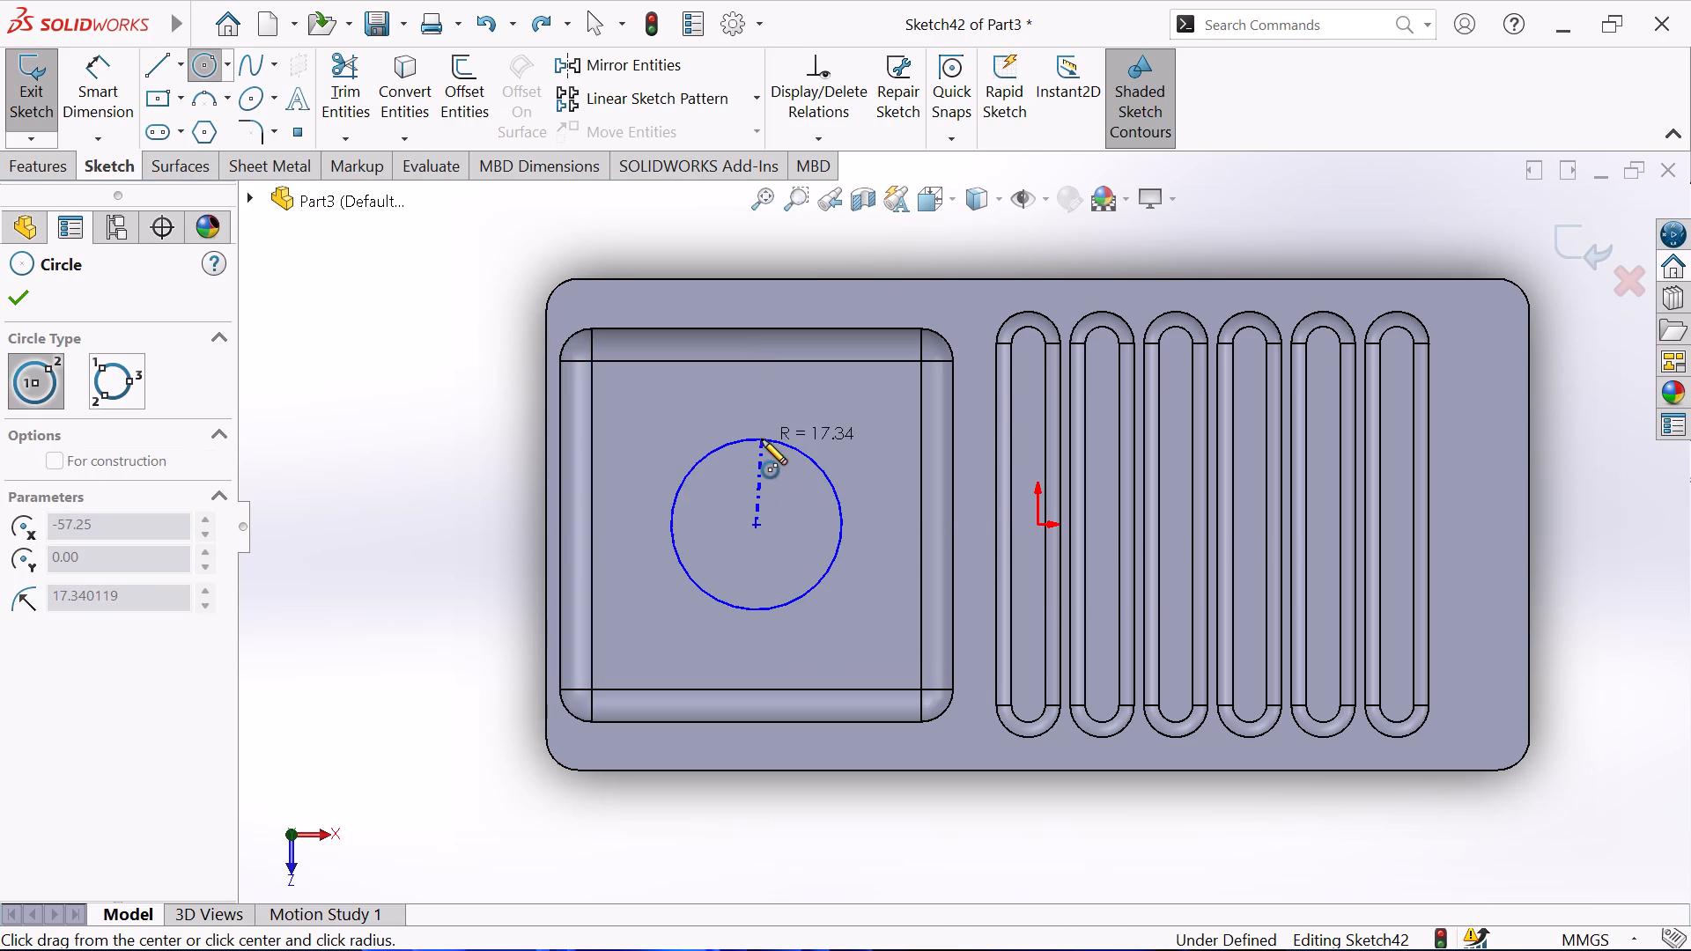
click(756, 523)
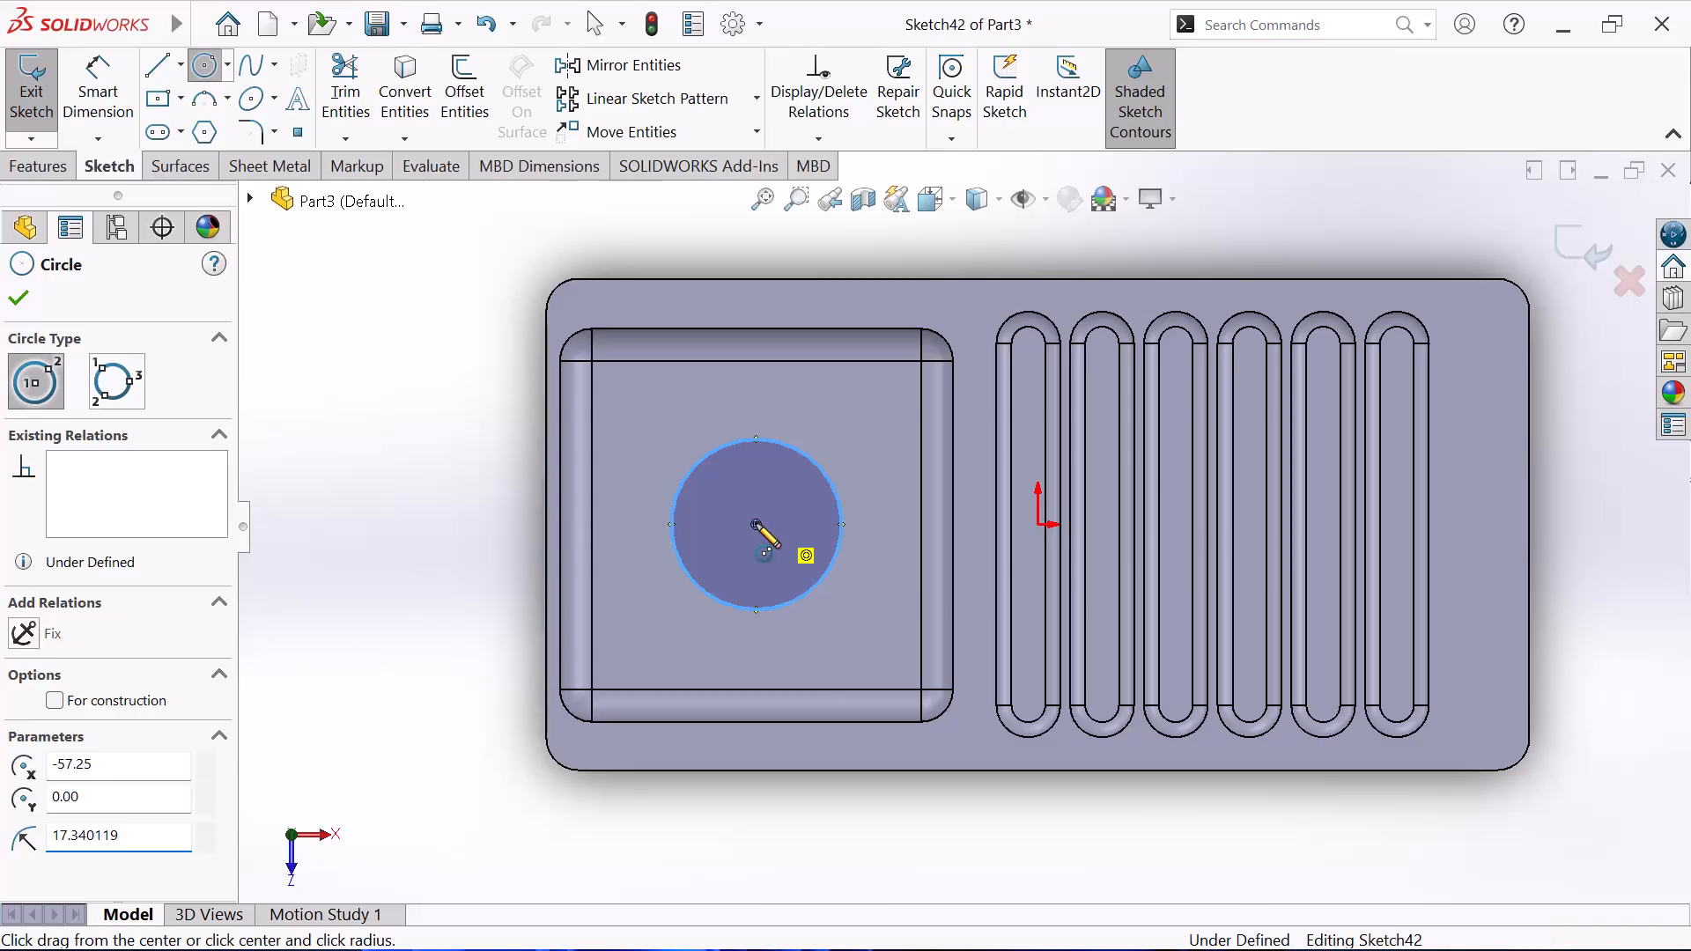
click(757, 473)
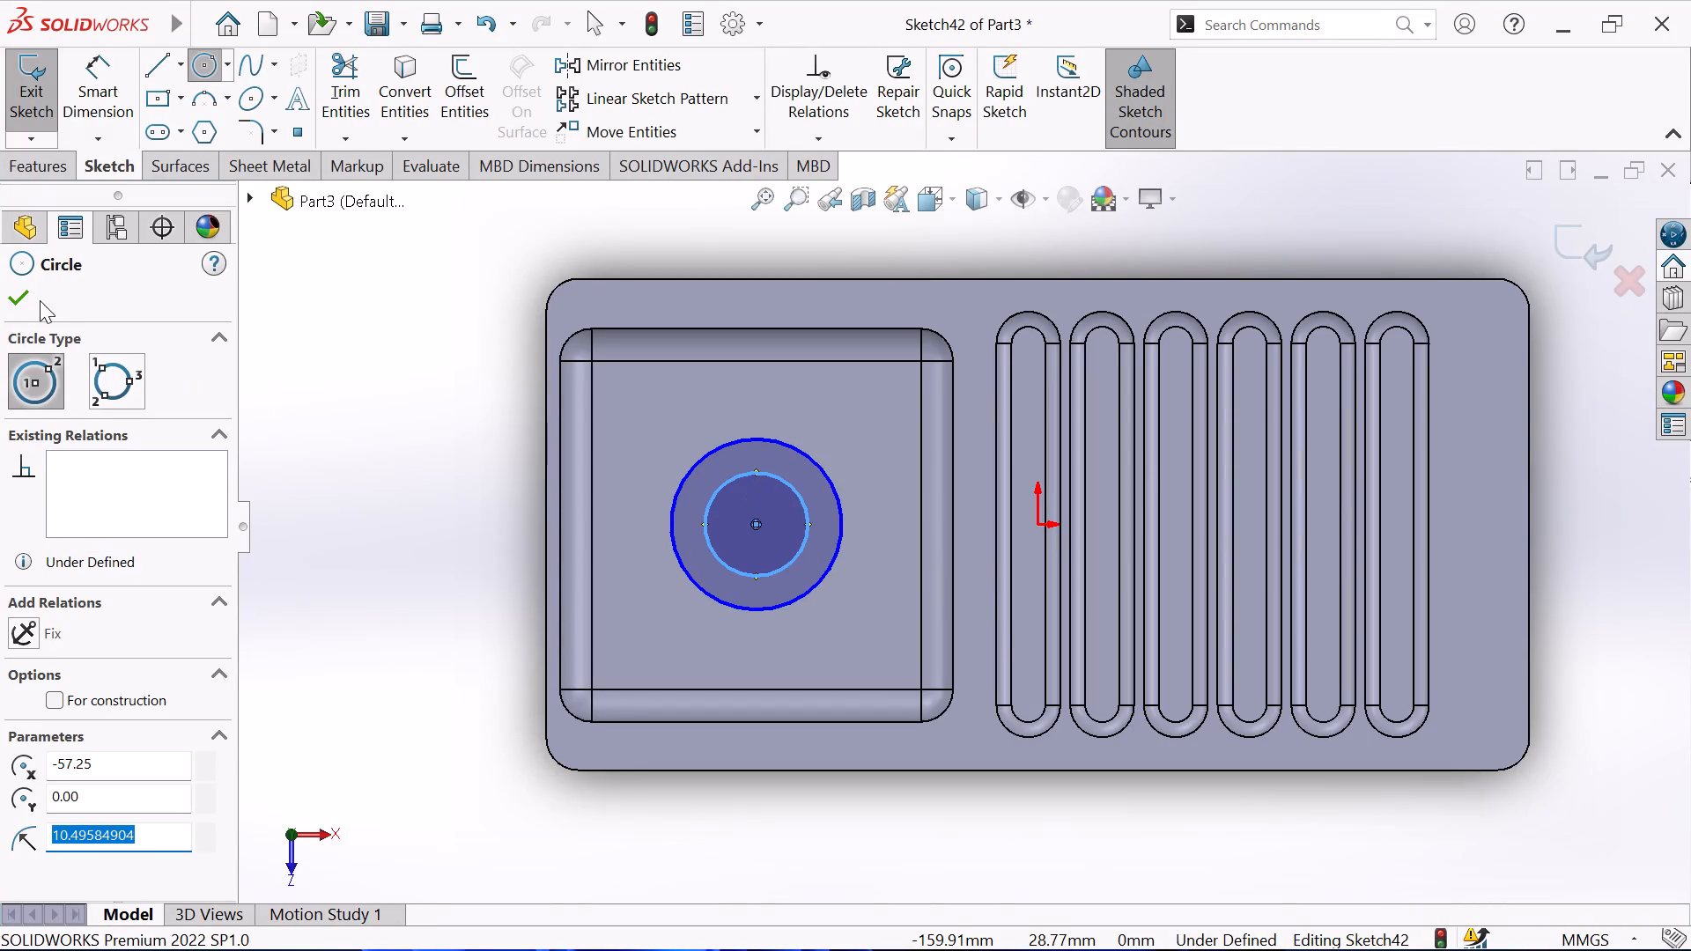
click(14, 294)
Dimension the larger circle on the pocket floor to a diameter of 17.50 mm.
click(84, 78)
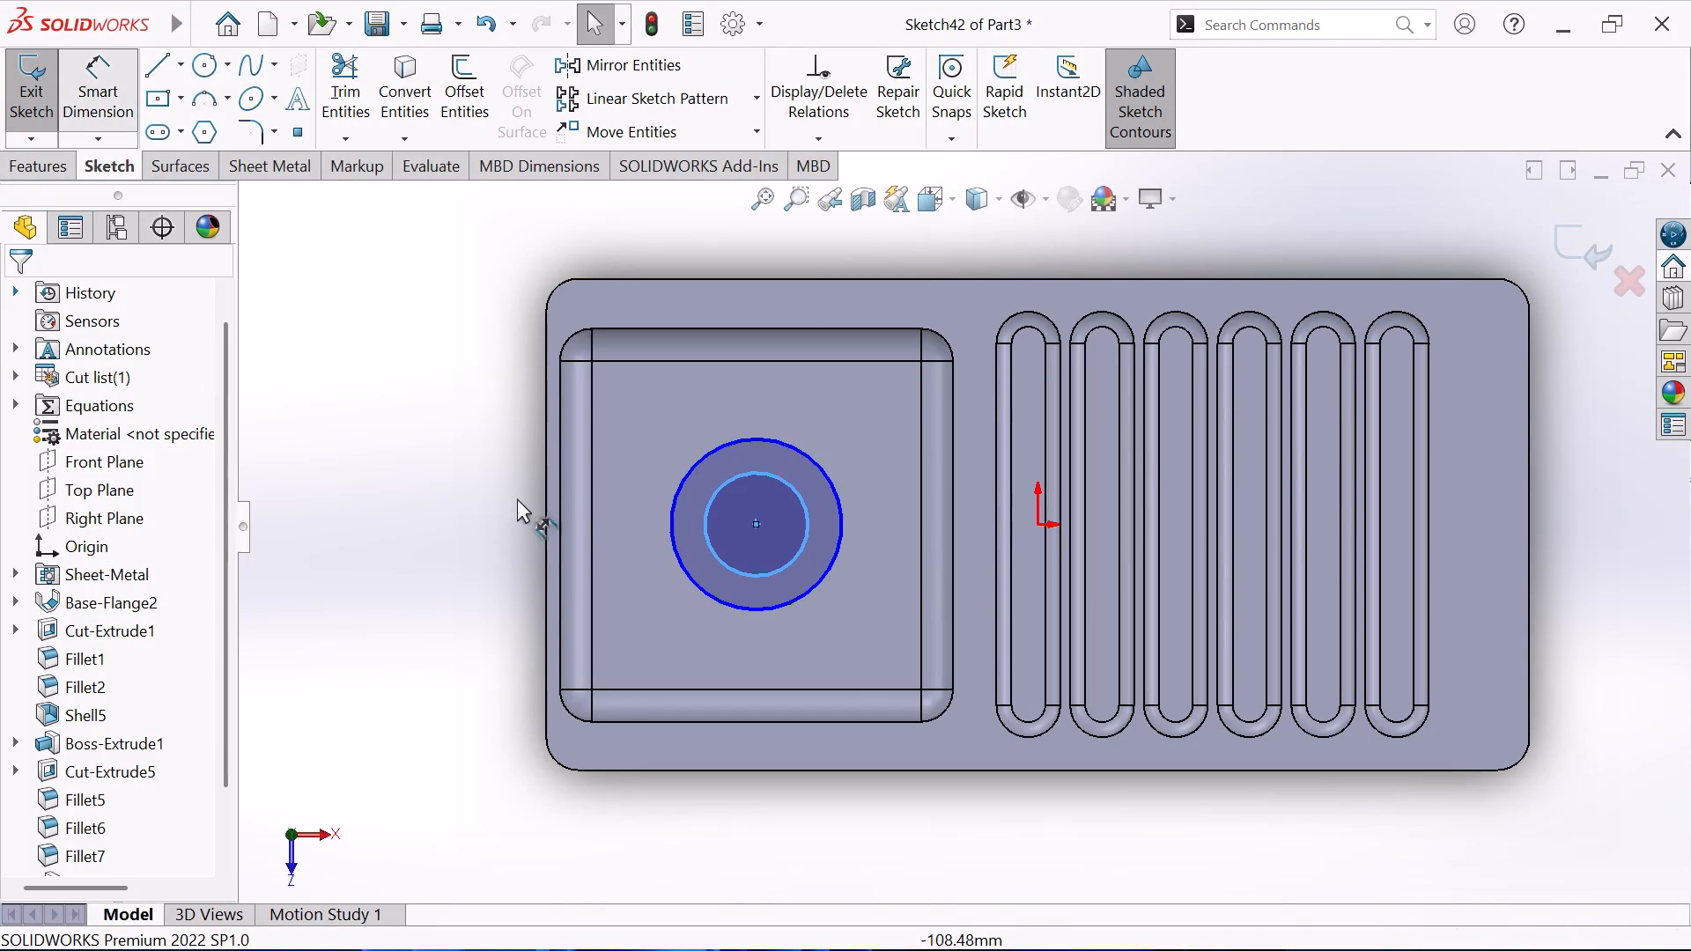
click(679, 497)
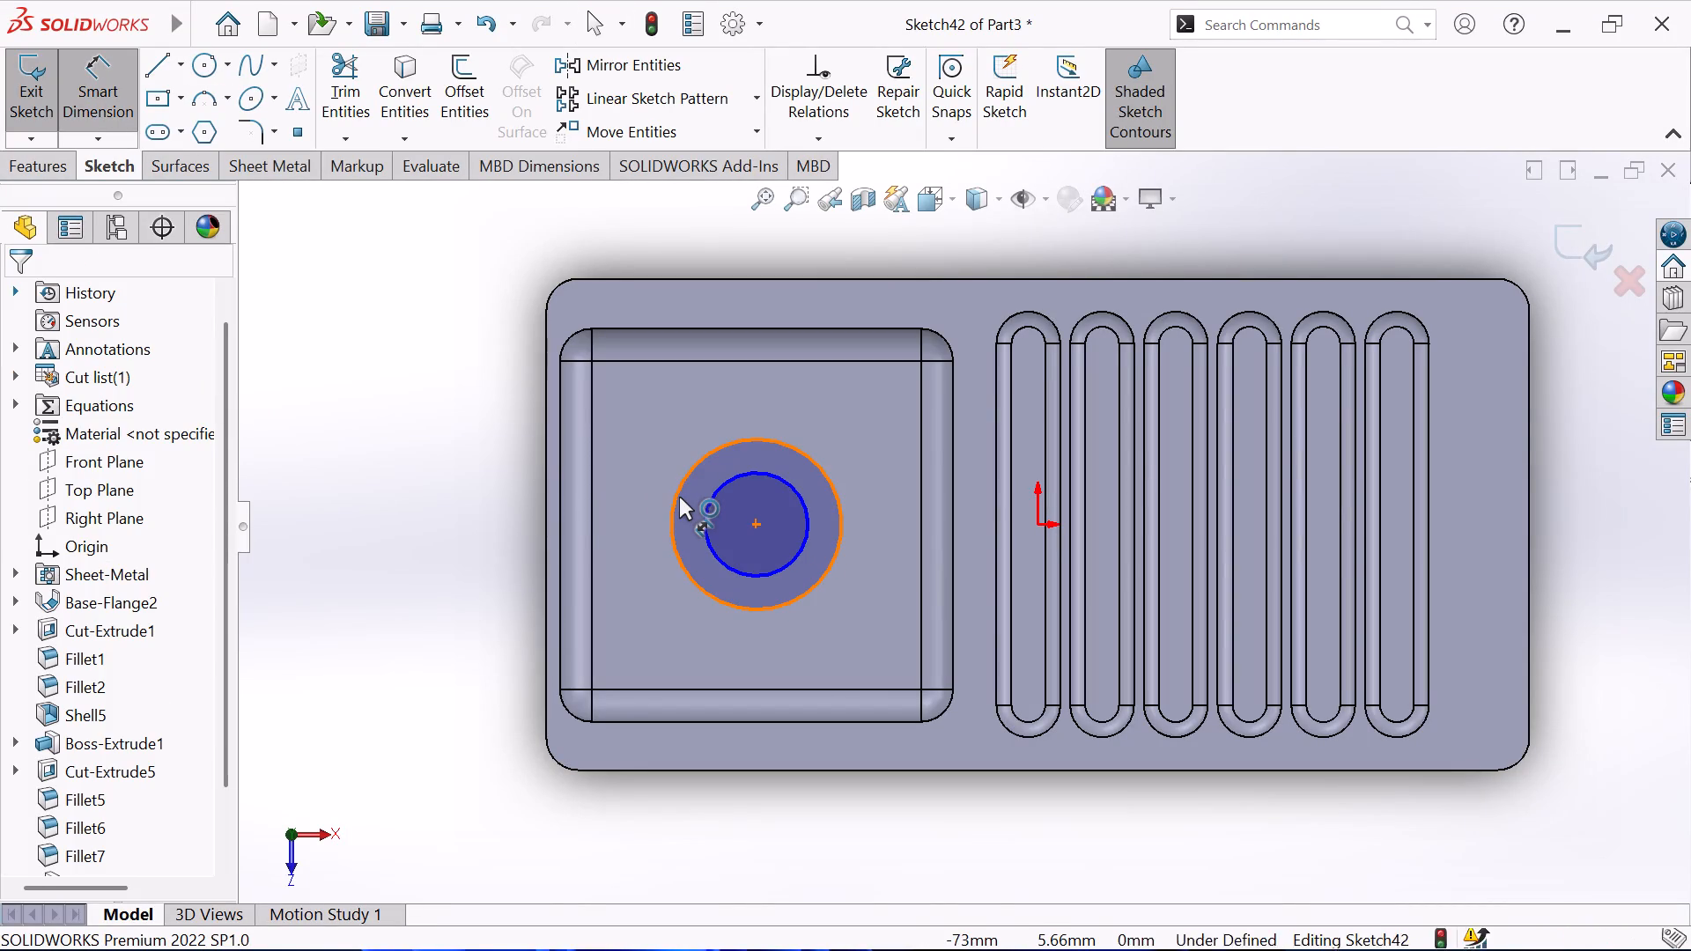
click(639, 526)
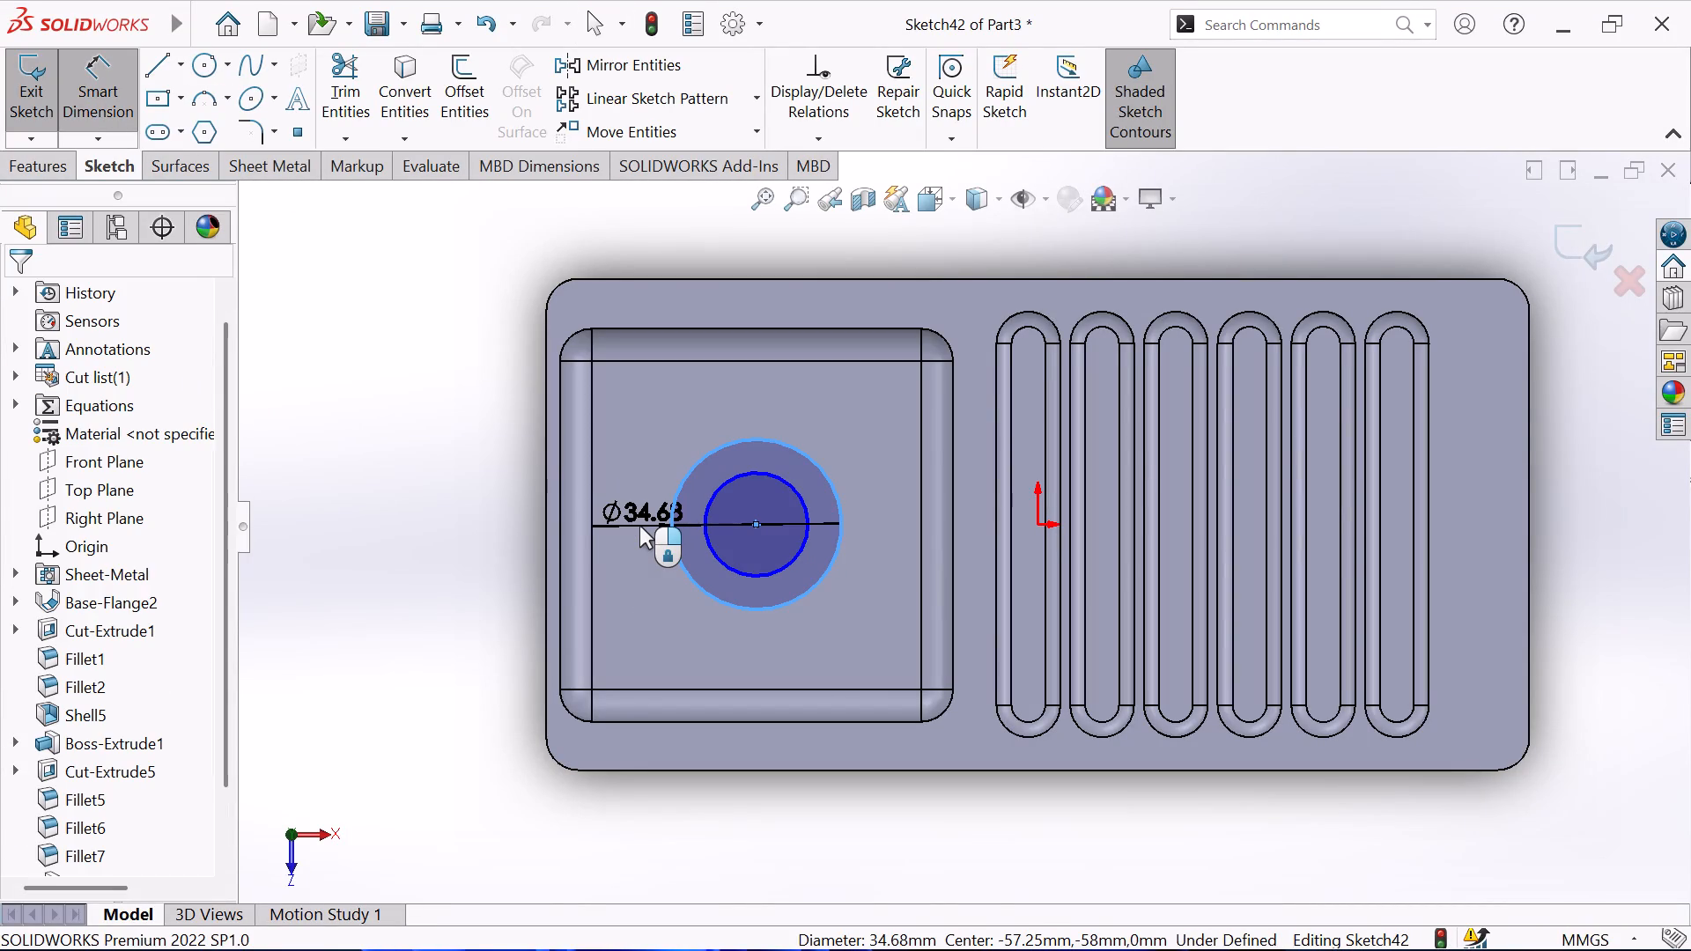
key(1)
key(7)
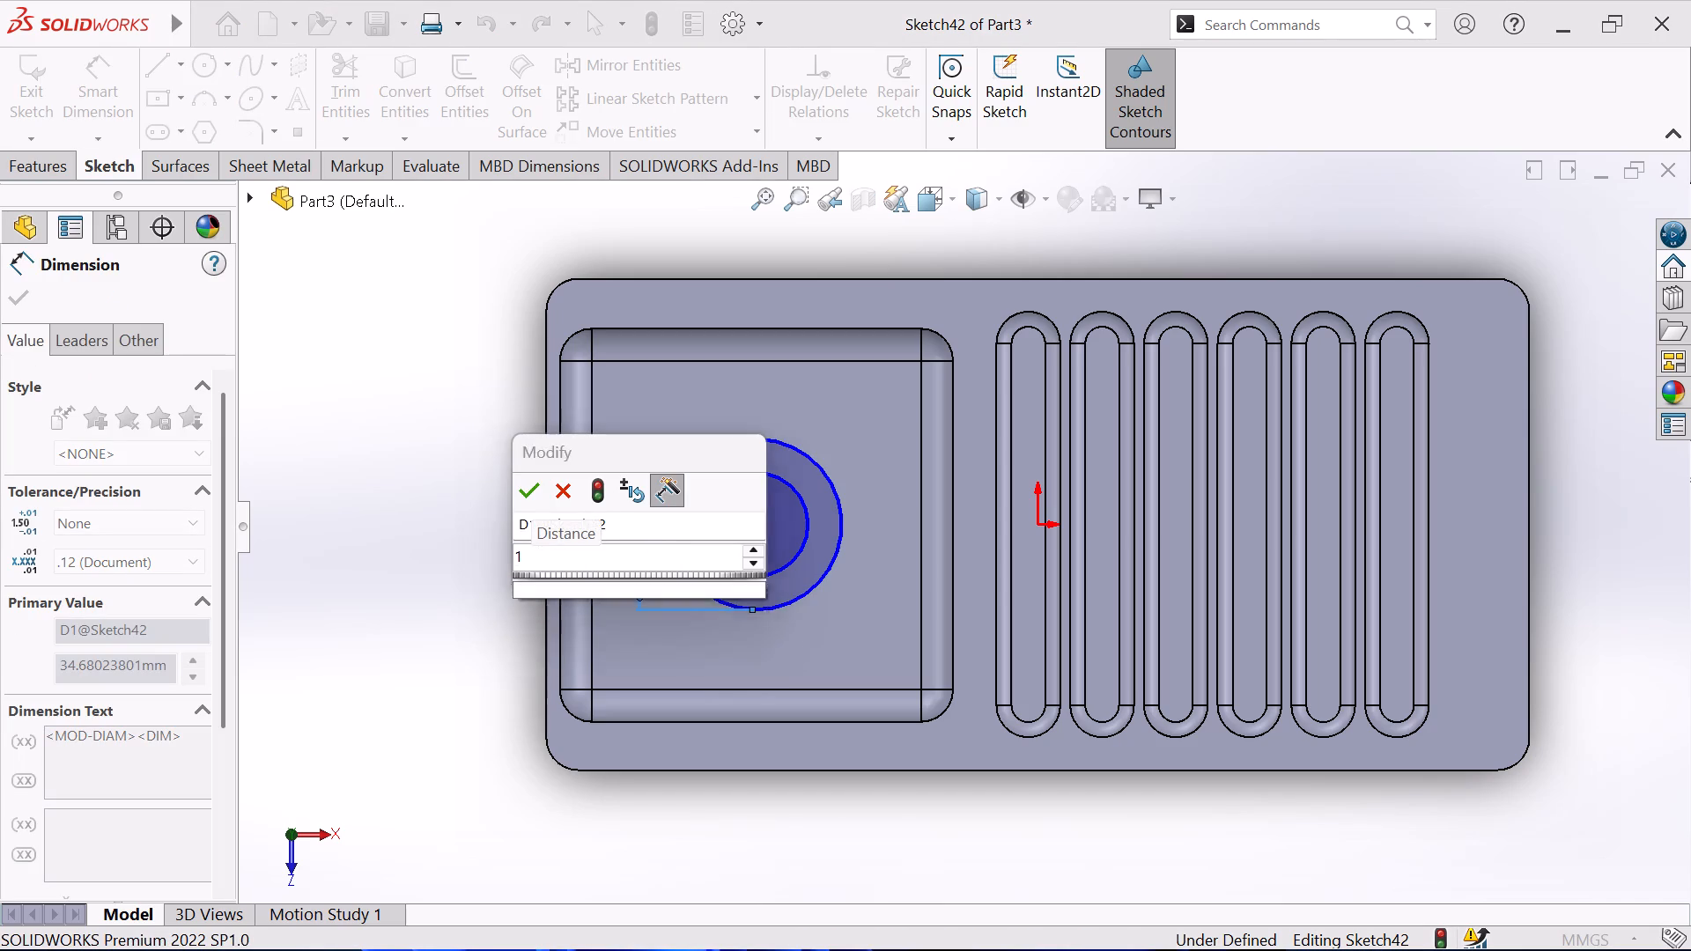
key(period)
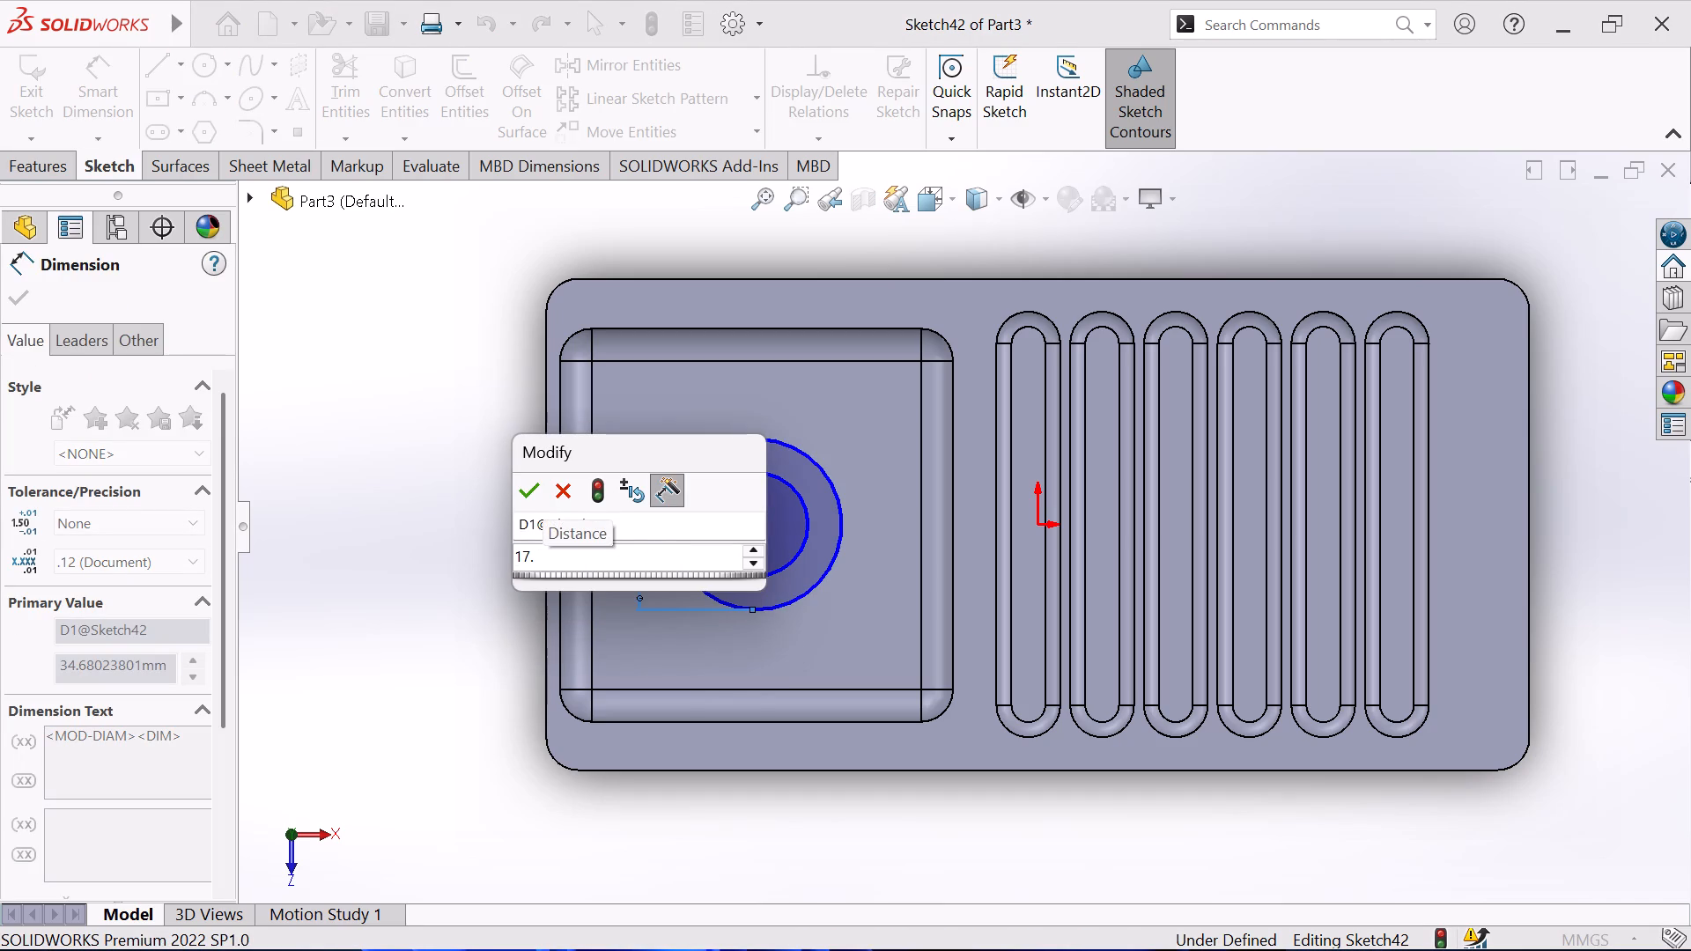
text(50)
key(Return)
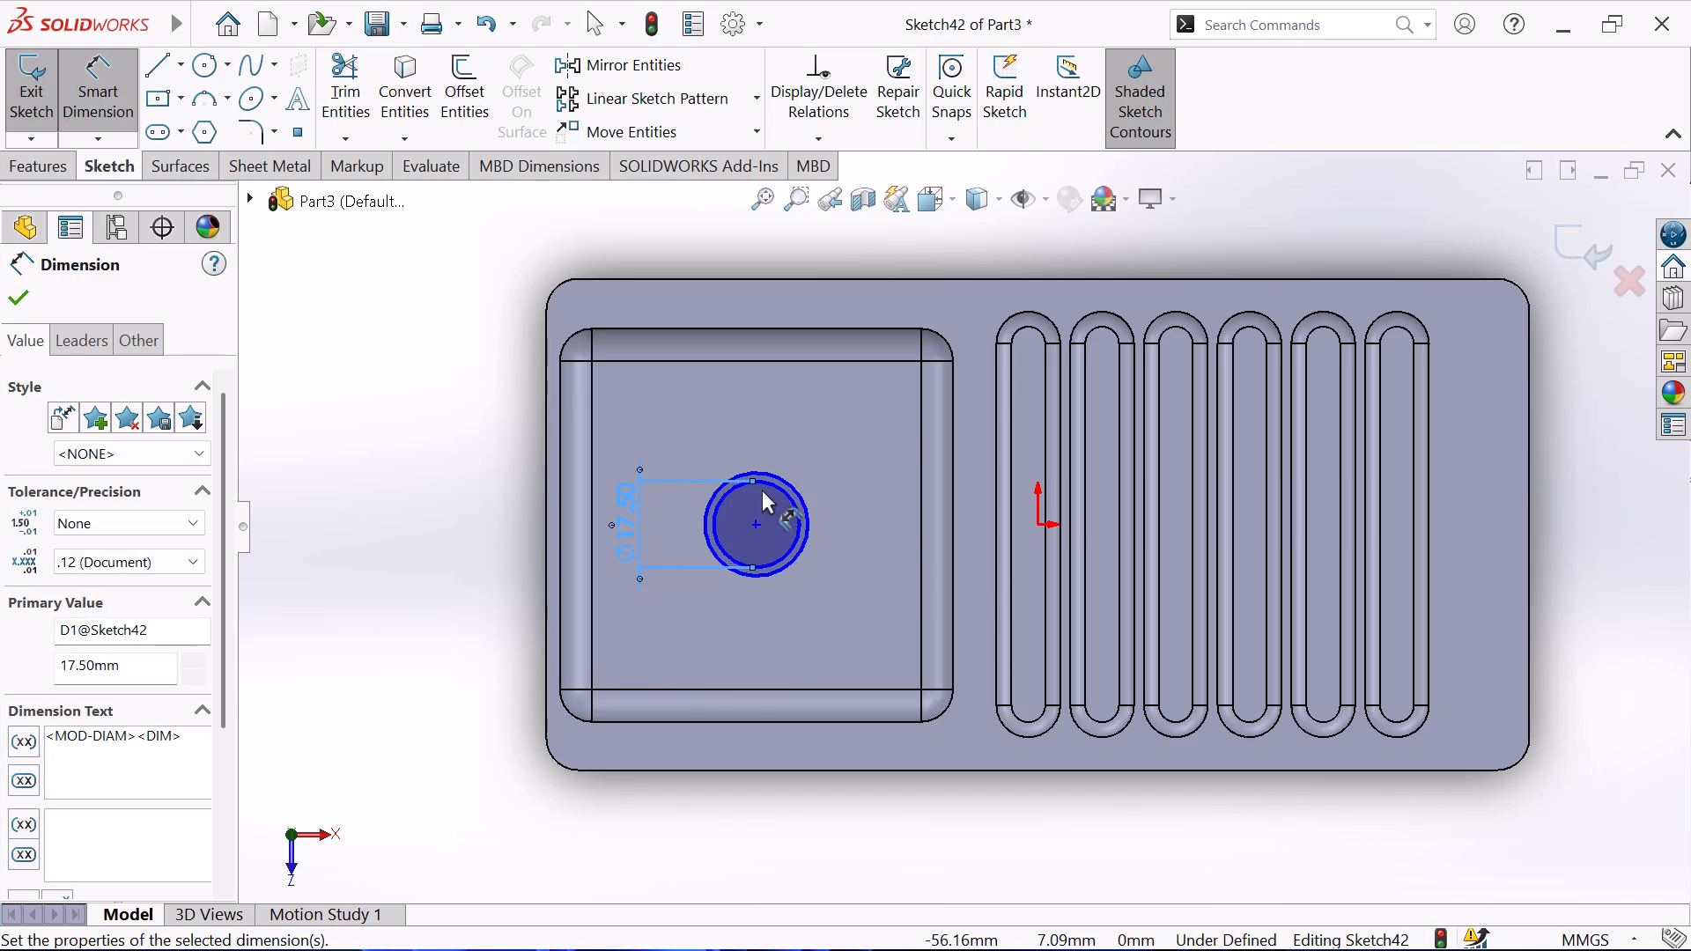
Dimension the second concentric circle, drawn with a radius of about 10.5 mm, to a diameter of 16 mm.
click(707, 505)
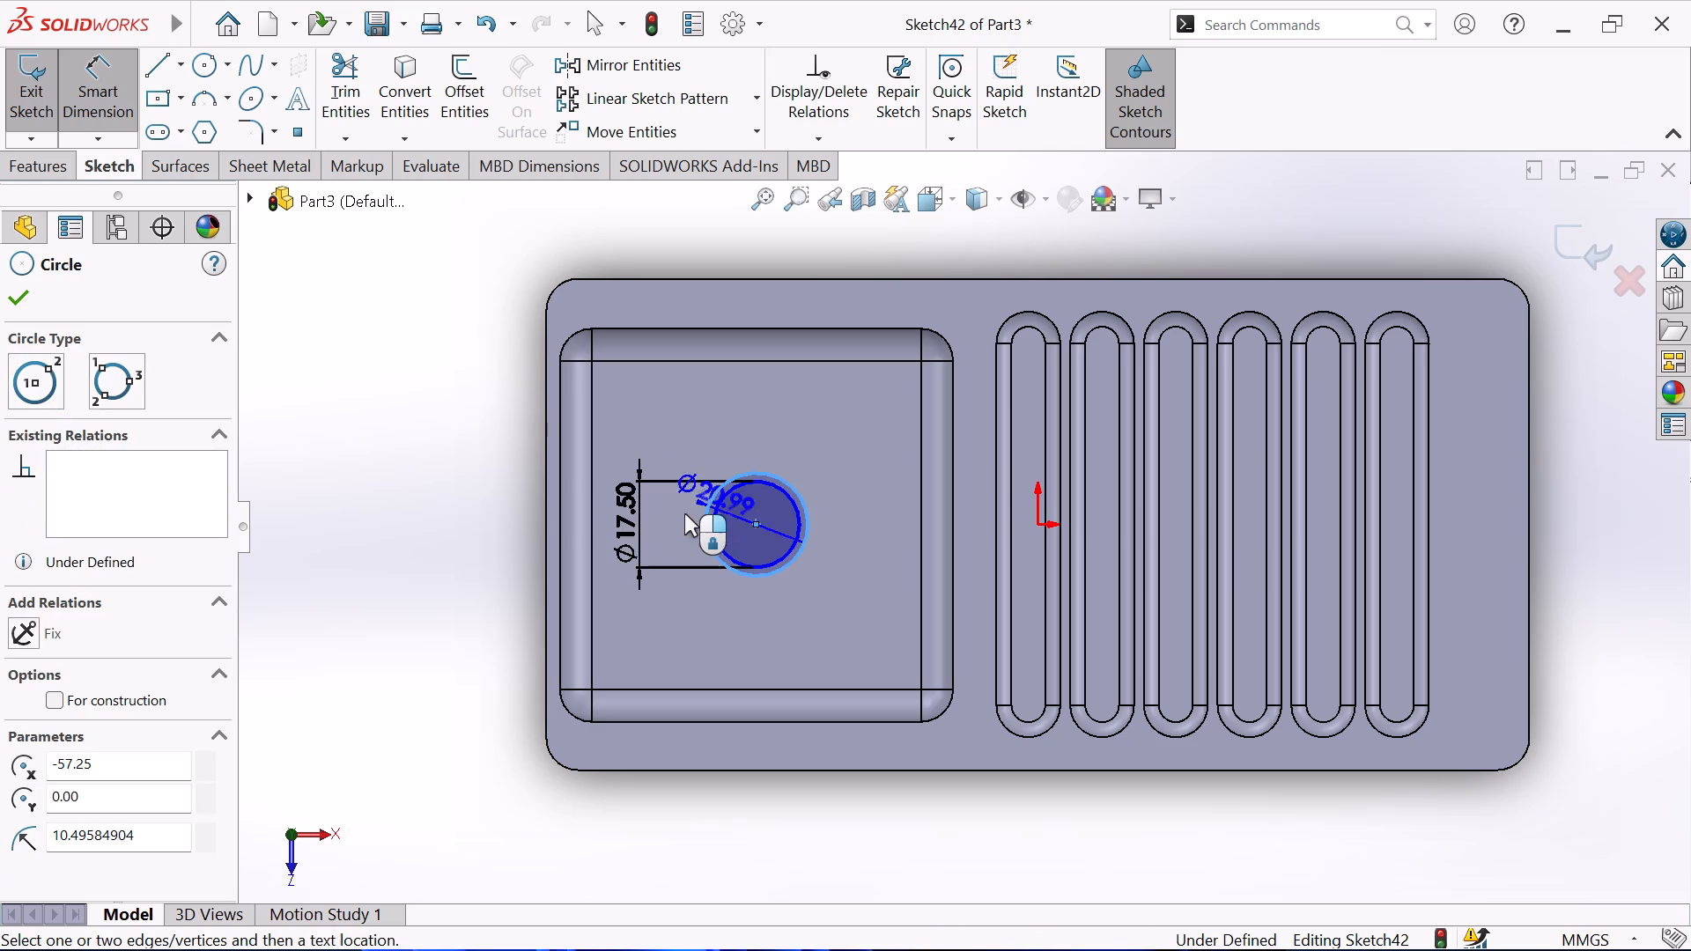
click(663, 516)
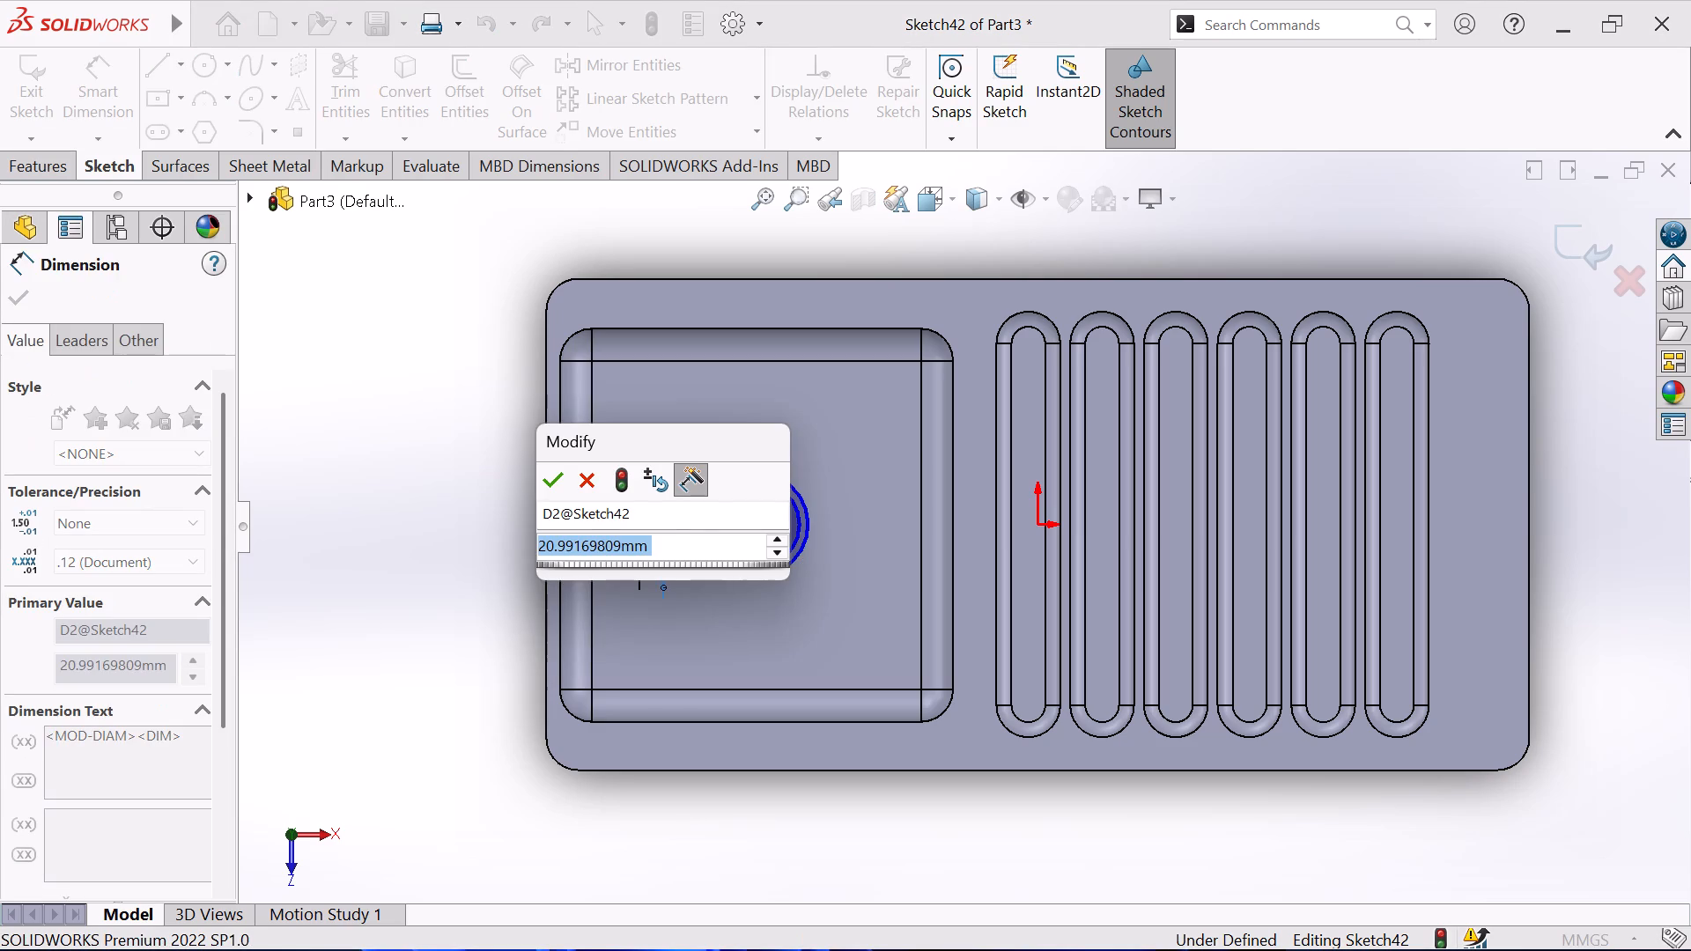
key(1)
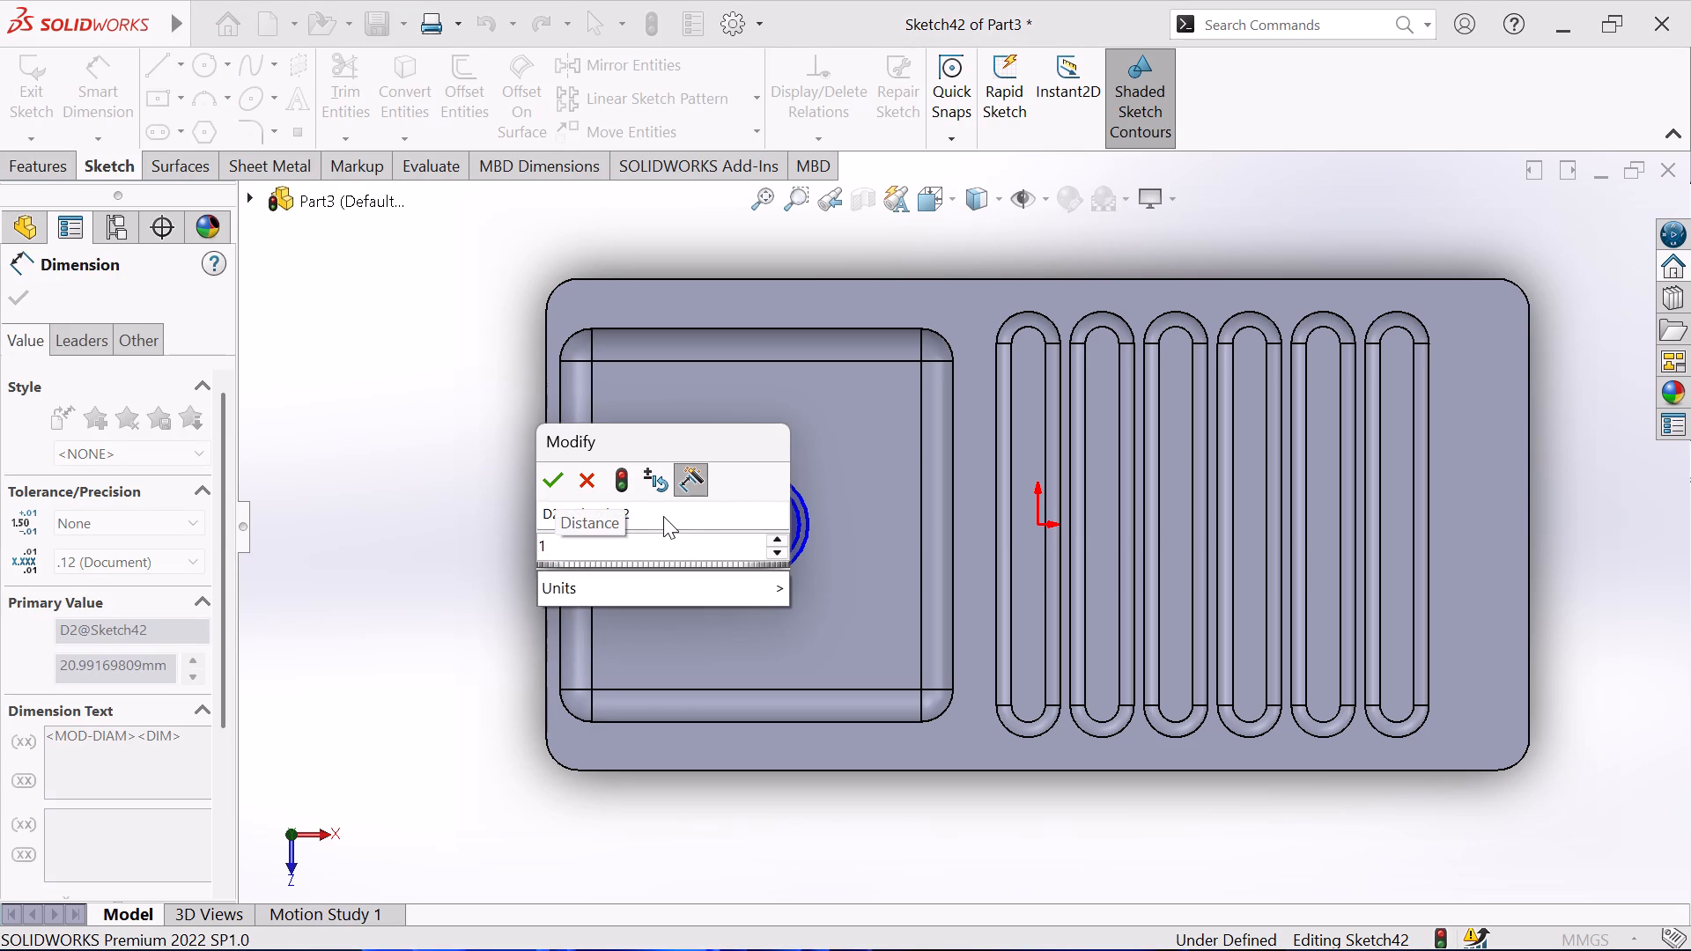
key(6)
key(Return)
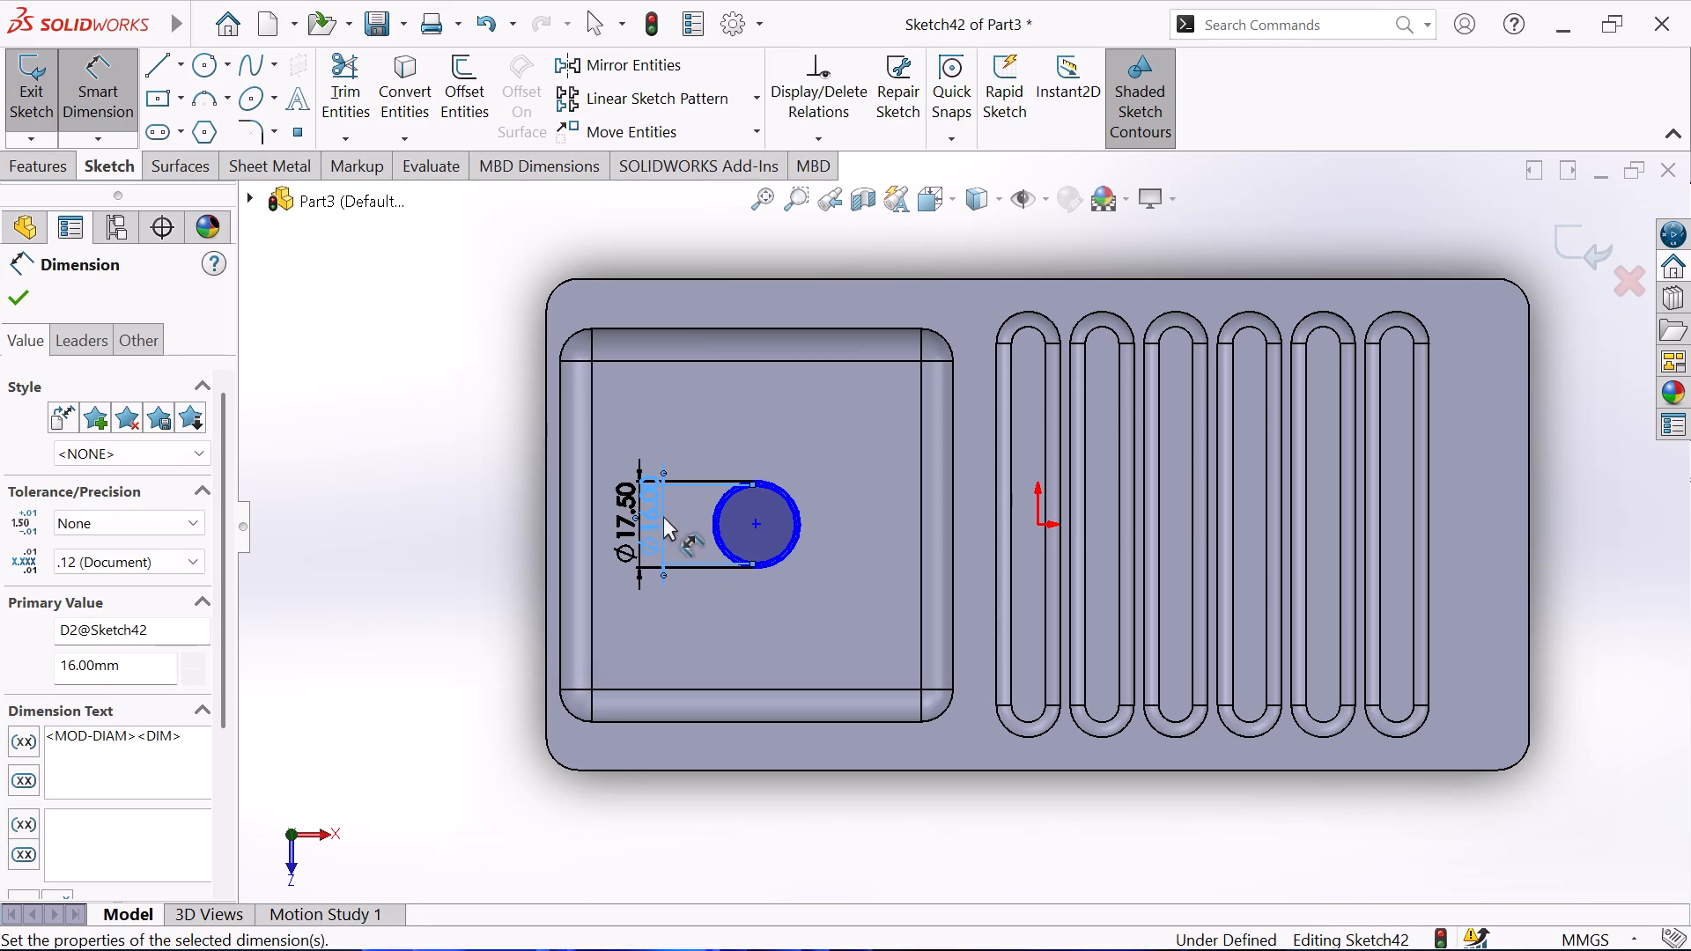
scroll(676, 509, down, 3)
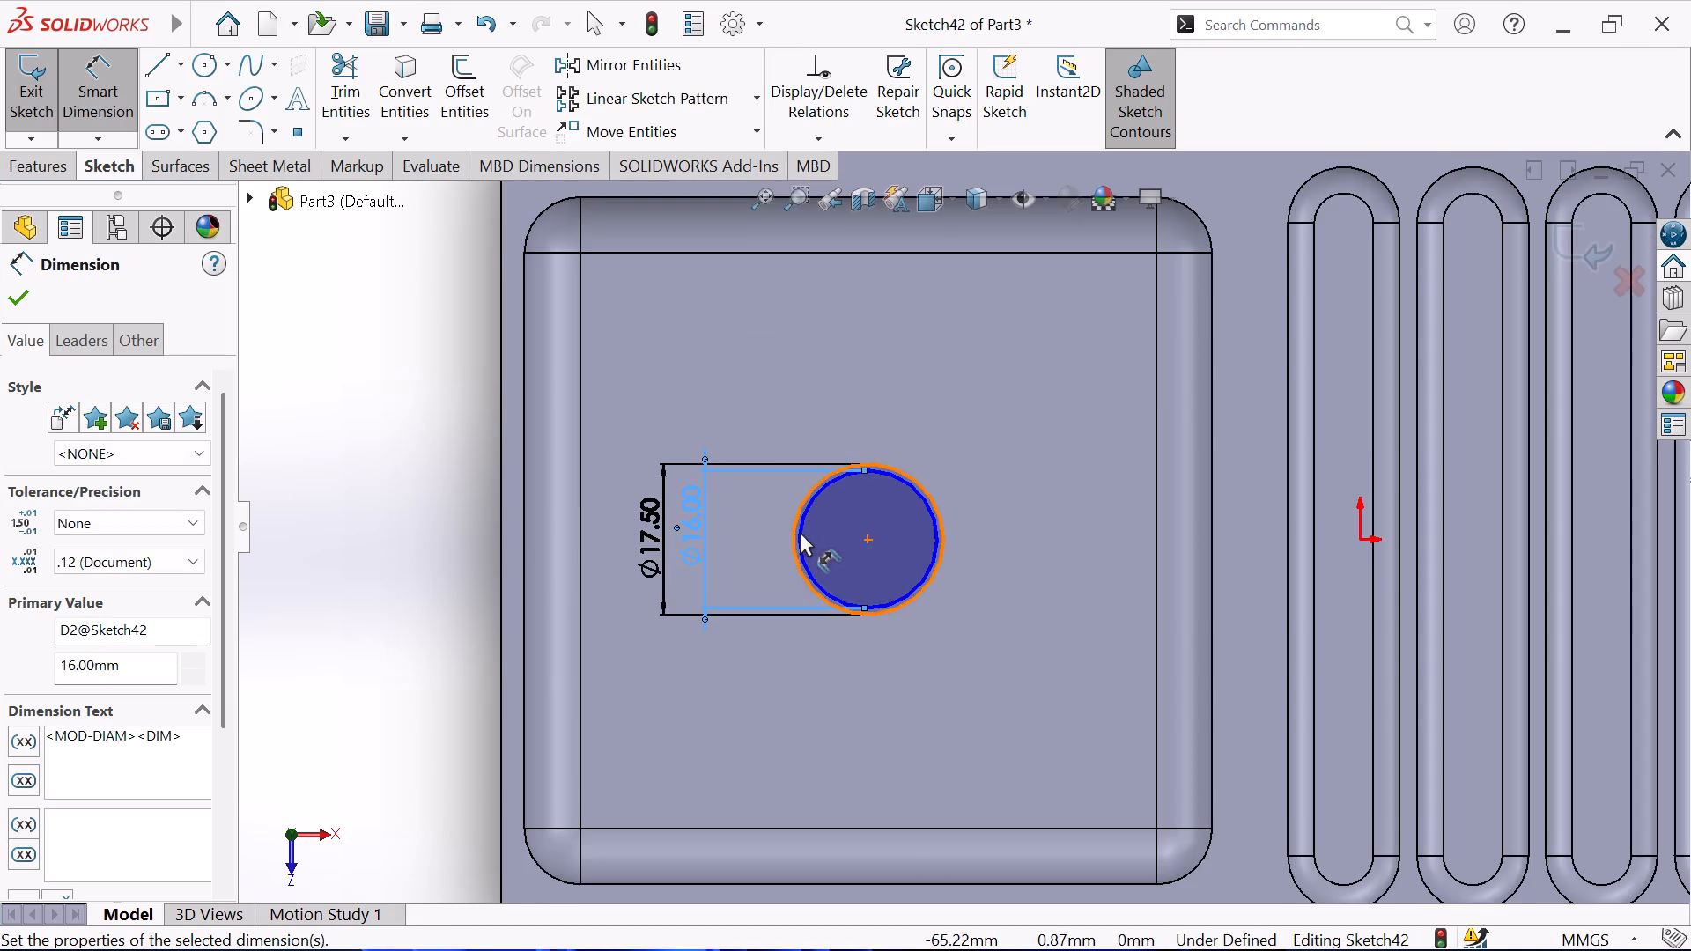
scroll(801, 532, down, 1)
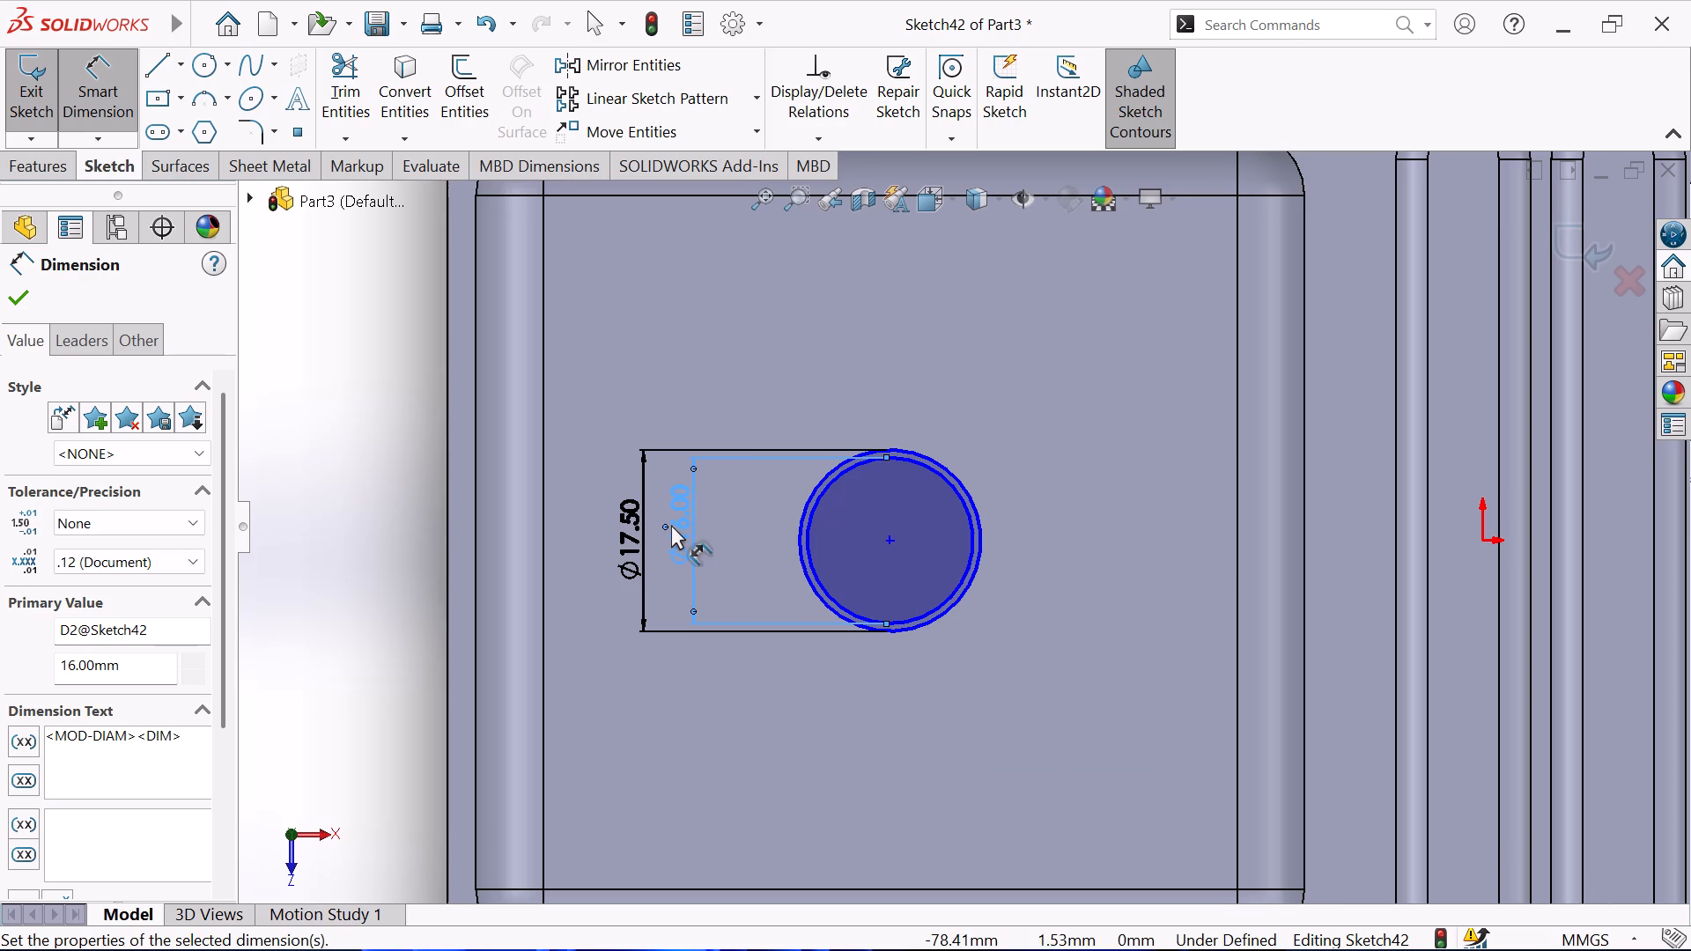
Set the inner concentric circle's diameter to 15 mm in the pocket floor sketch.
double_click(671, 525)
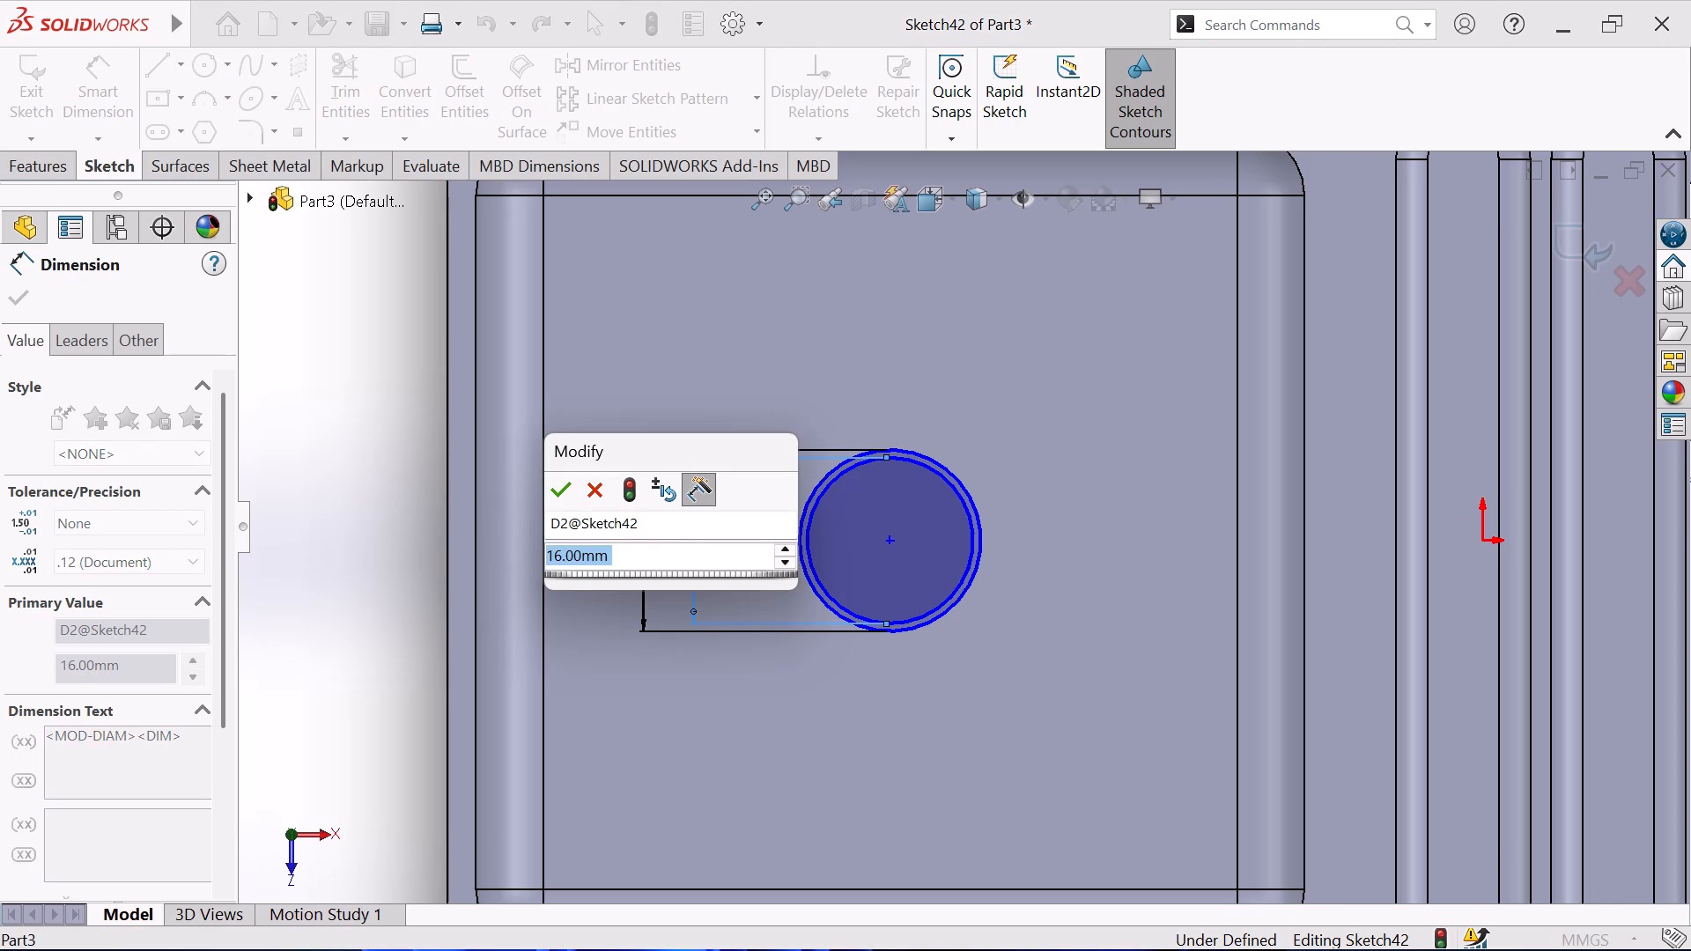
key(1)
key(5)
key(Return)
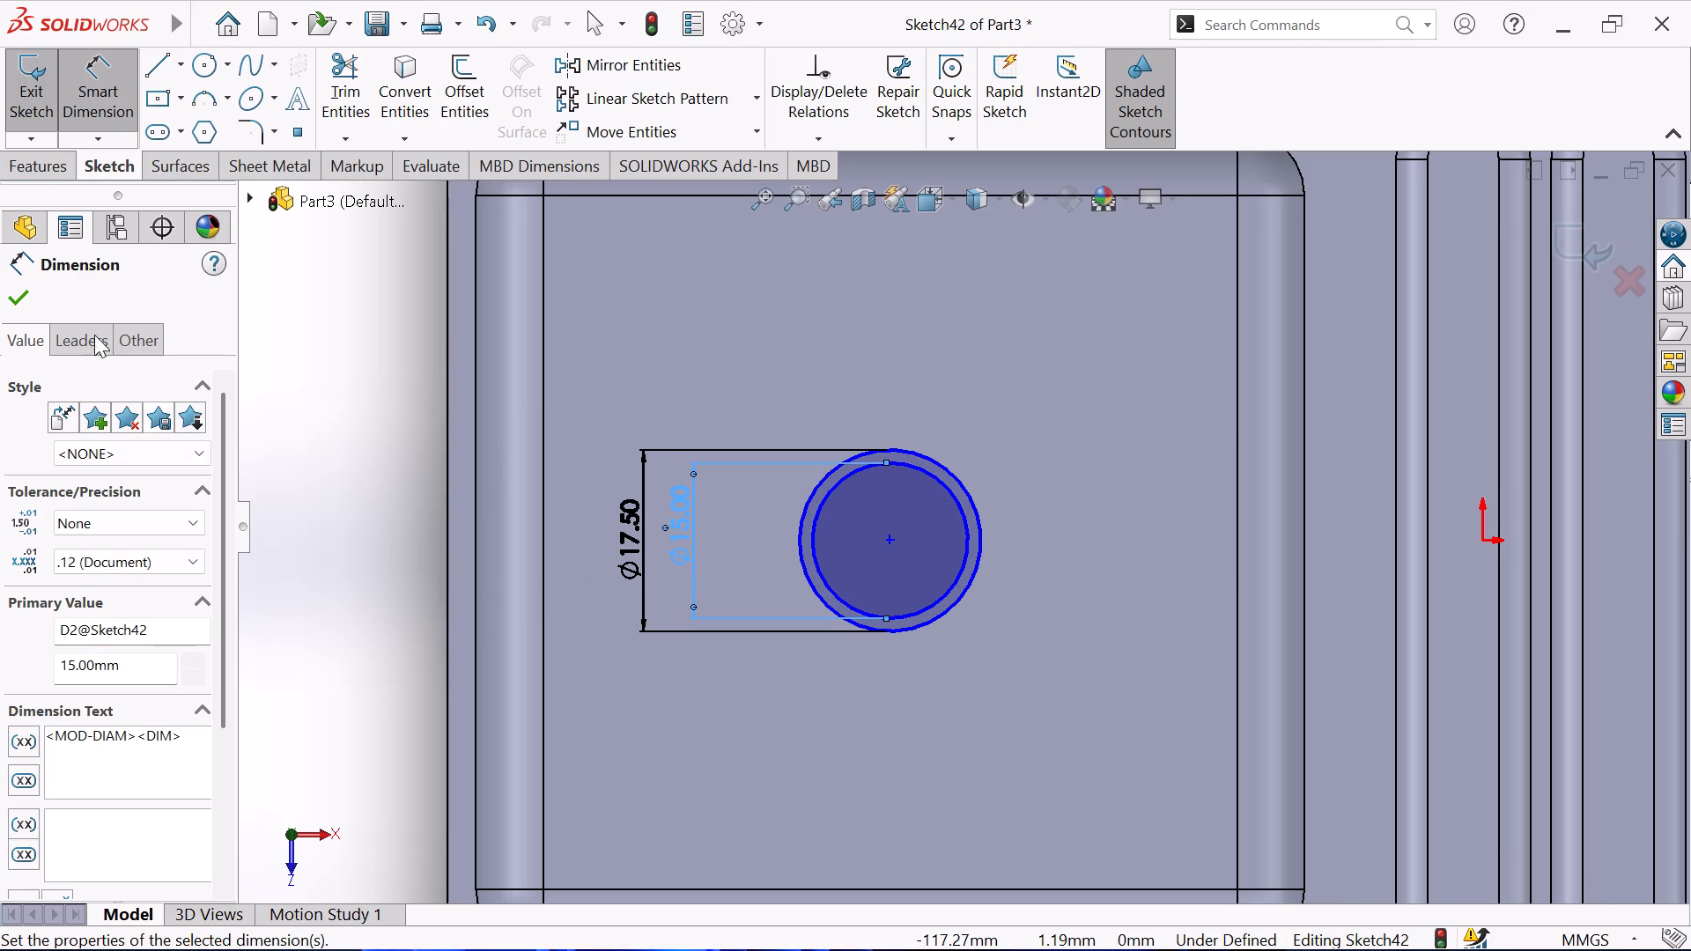
click(12, 303)
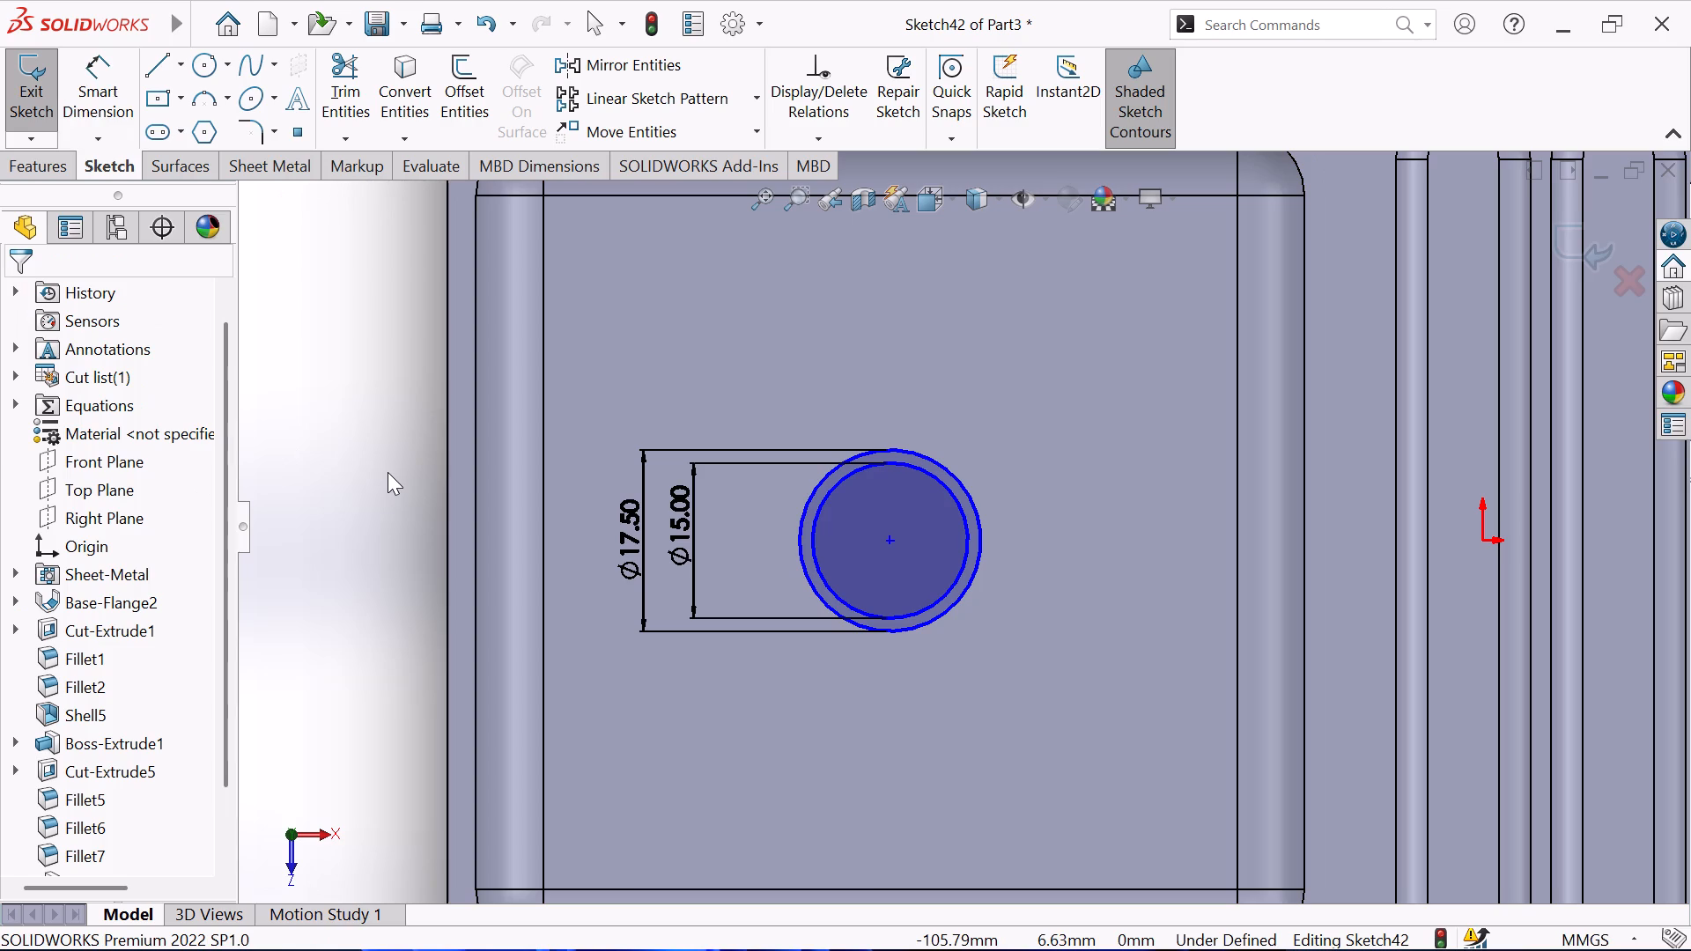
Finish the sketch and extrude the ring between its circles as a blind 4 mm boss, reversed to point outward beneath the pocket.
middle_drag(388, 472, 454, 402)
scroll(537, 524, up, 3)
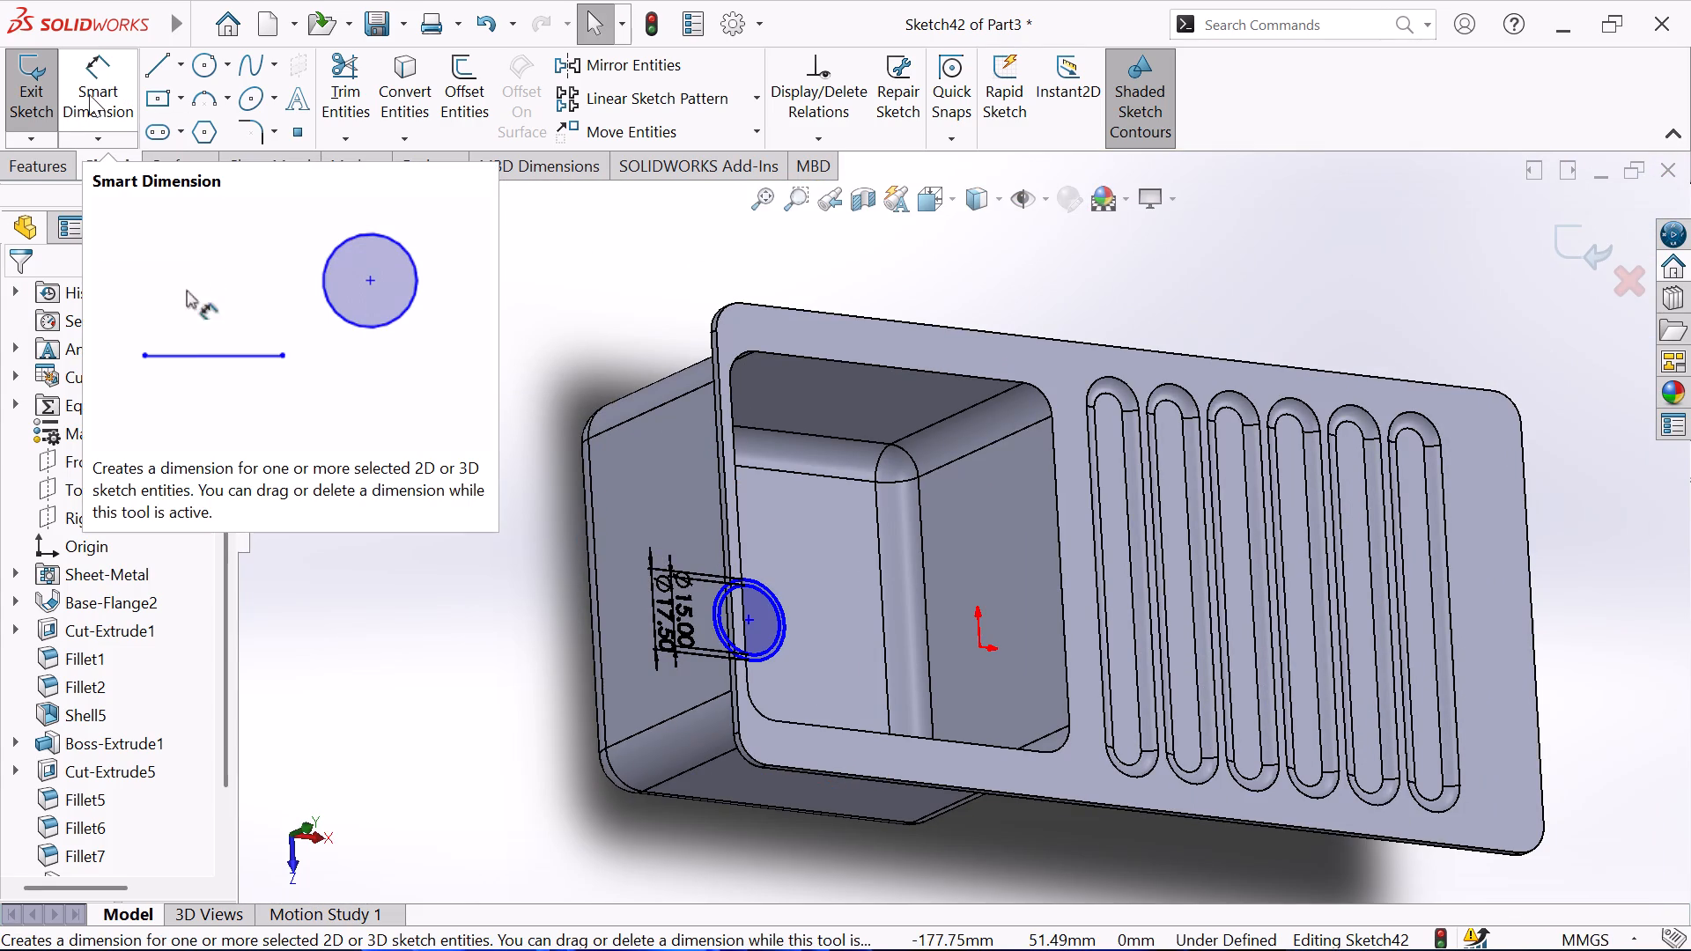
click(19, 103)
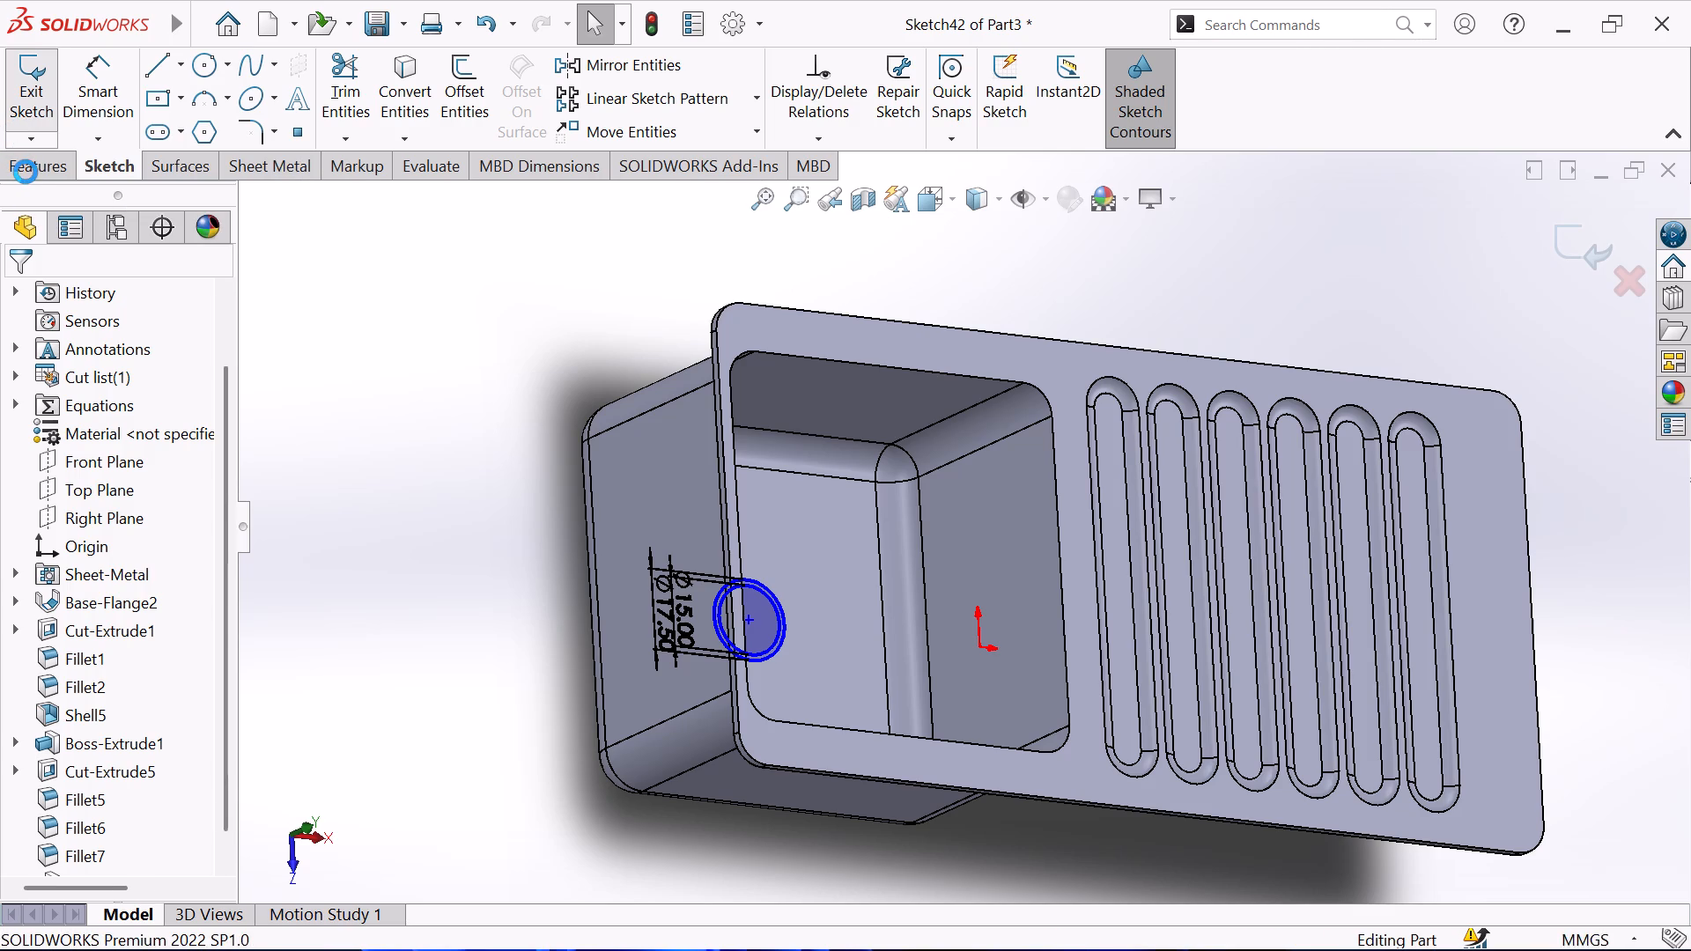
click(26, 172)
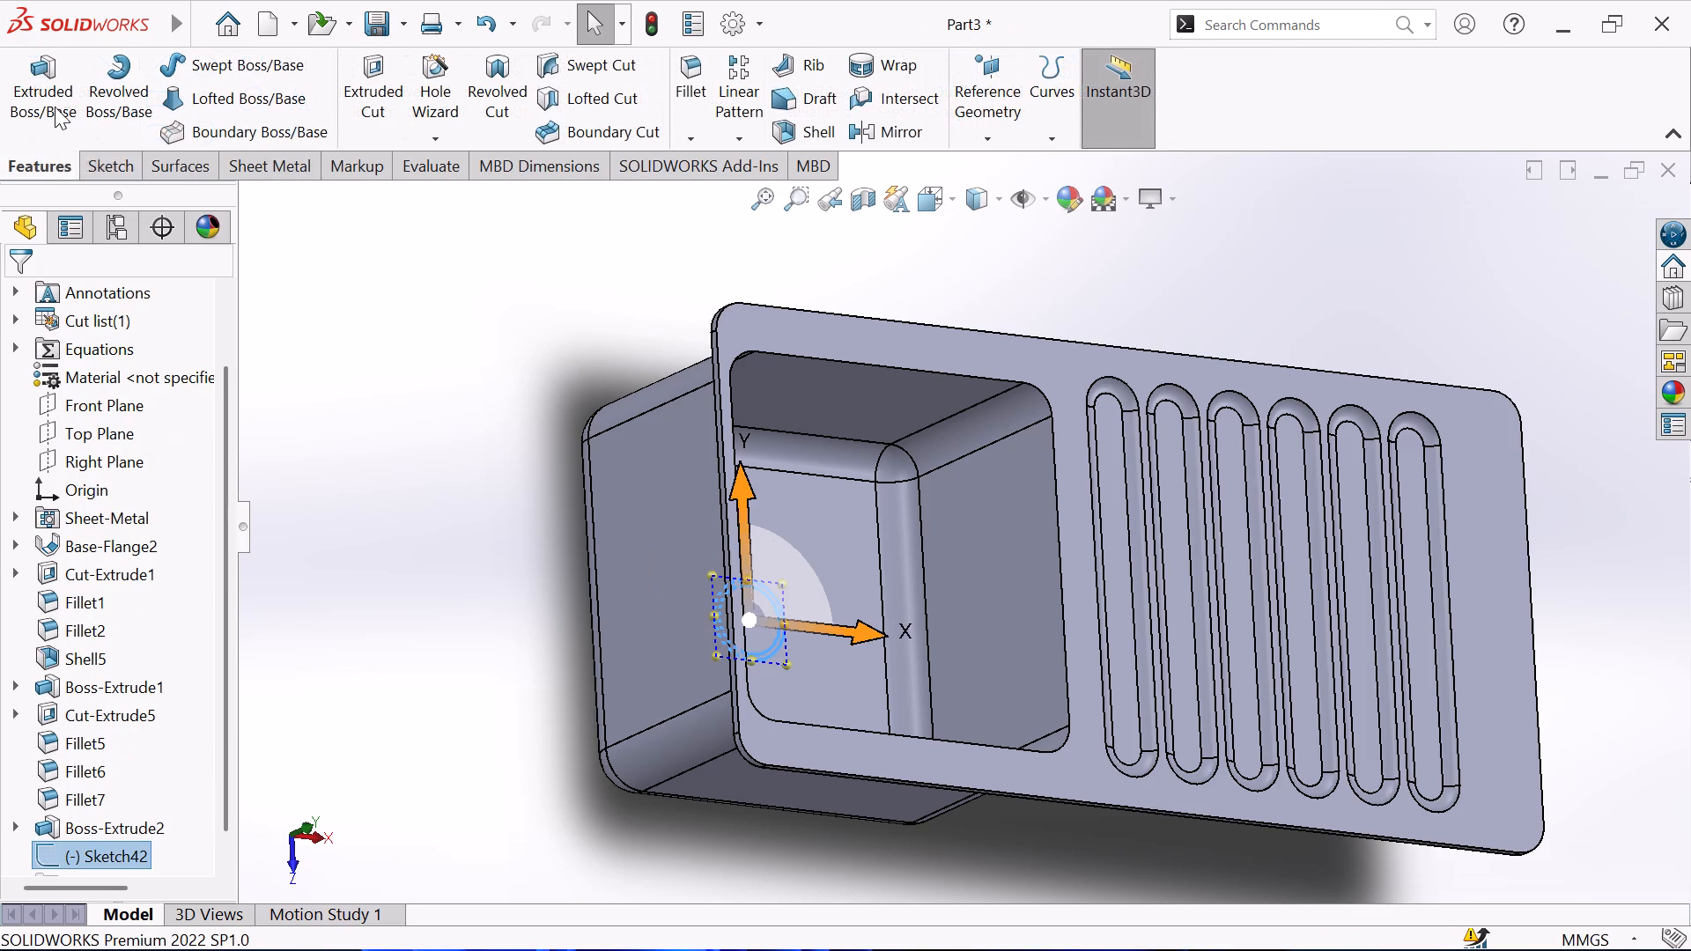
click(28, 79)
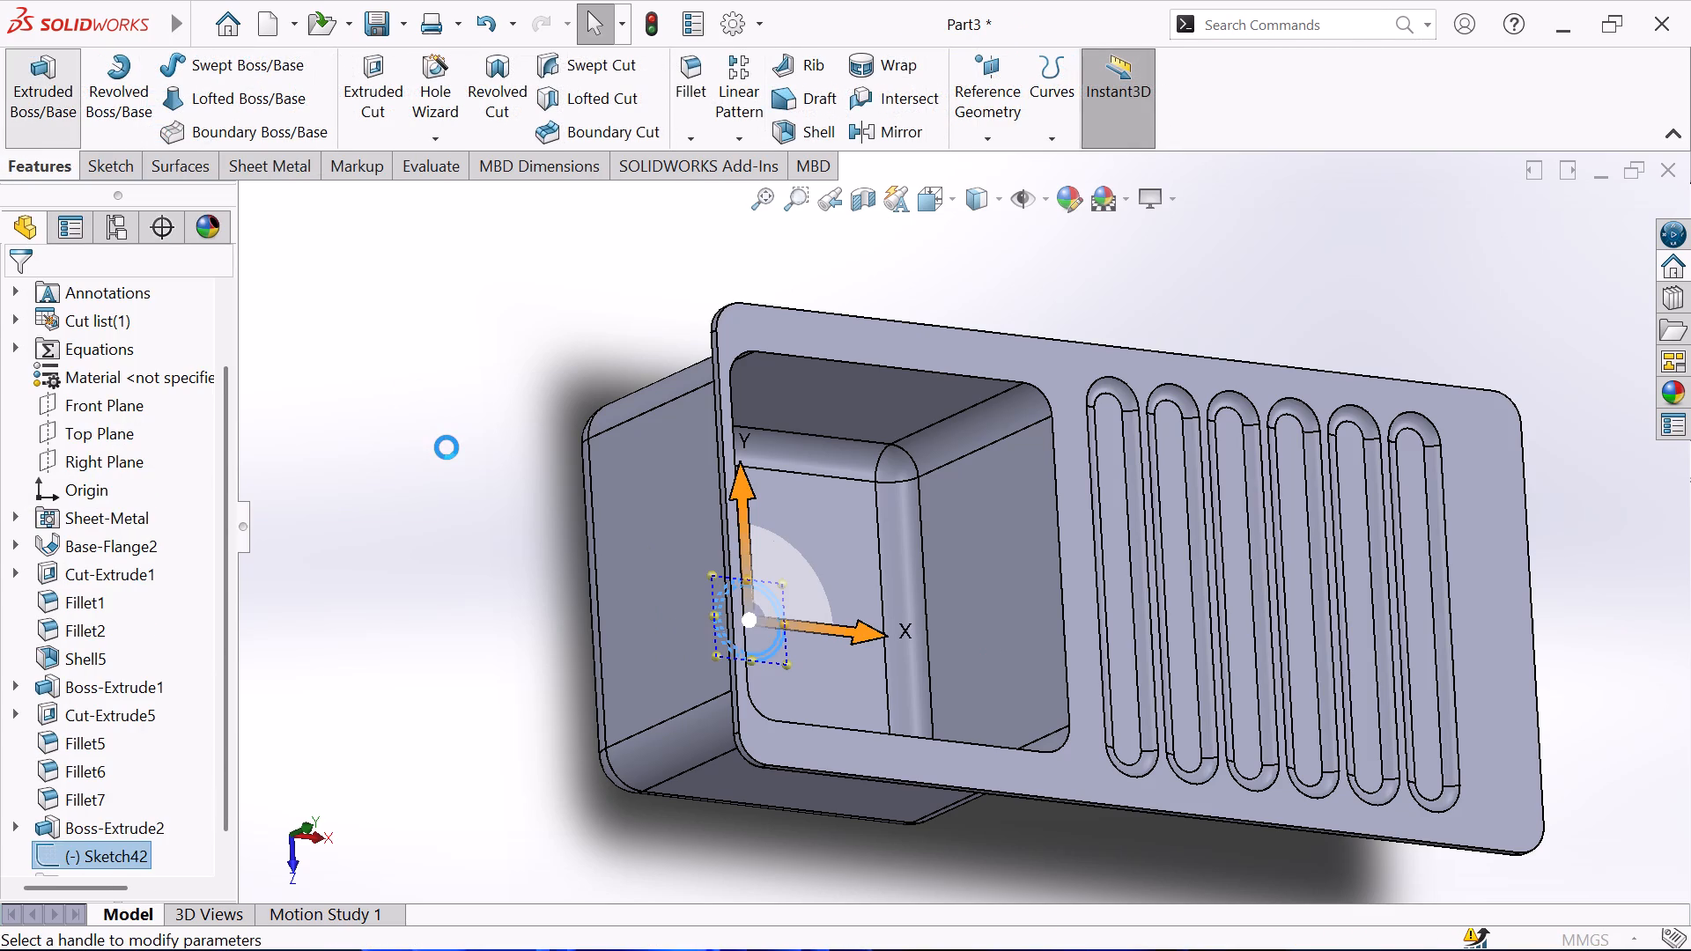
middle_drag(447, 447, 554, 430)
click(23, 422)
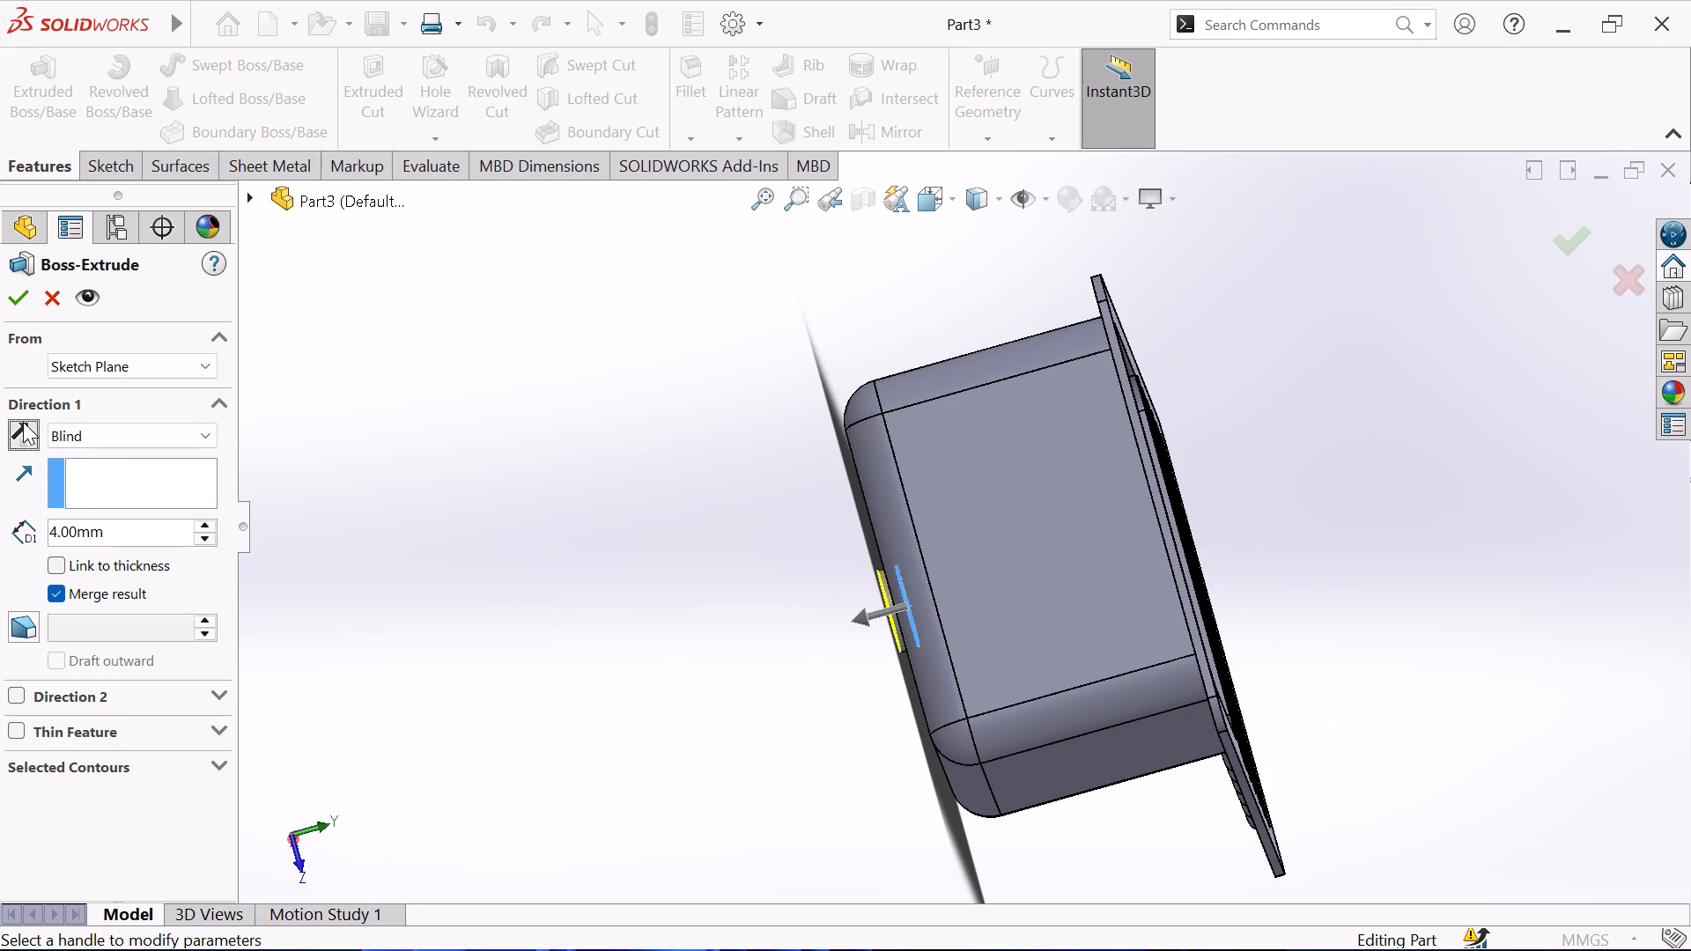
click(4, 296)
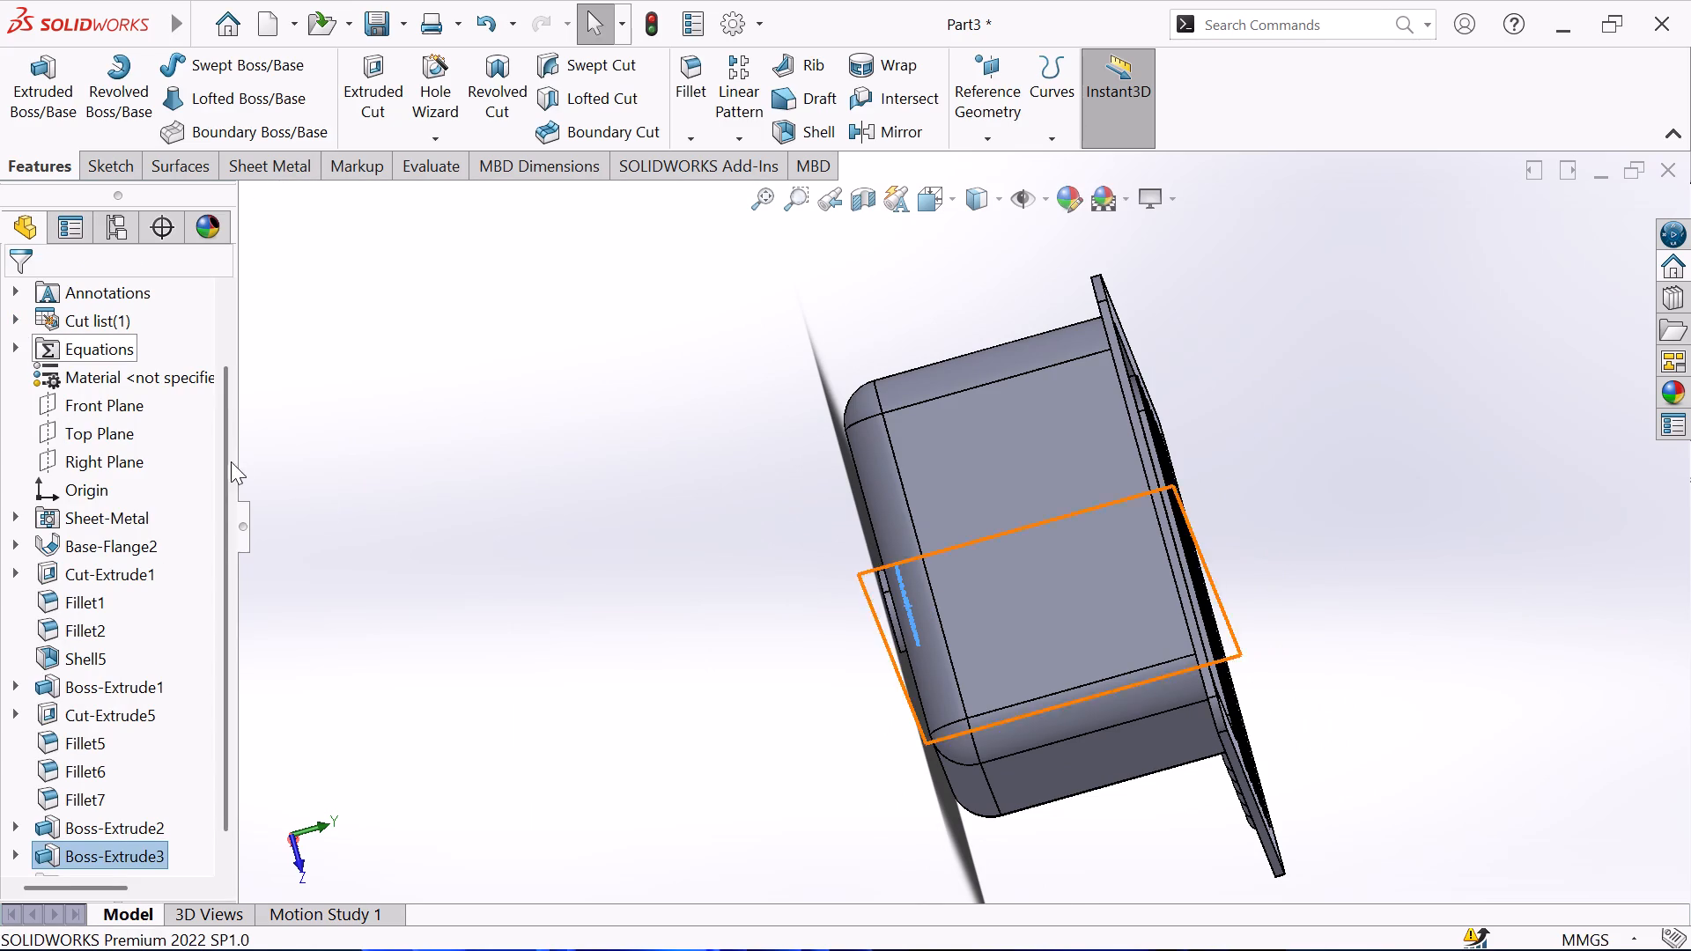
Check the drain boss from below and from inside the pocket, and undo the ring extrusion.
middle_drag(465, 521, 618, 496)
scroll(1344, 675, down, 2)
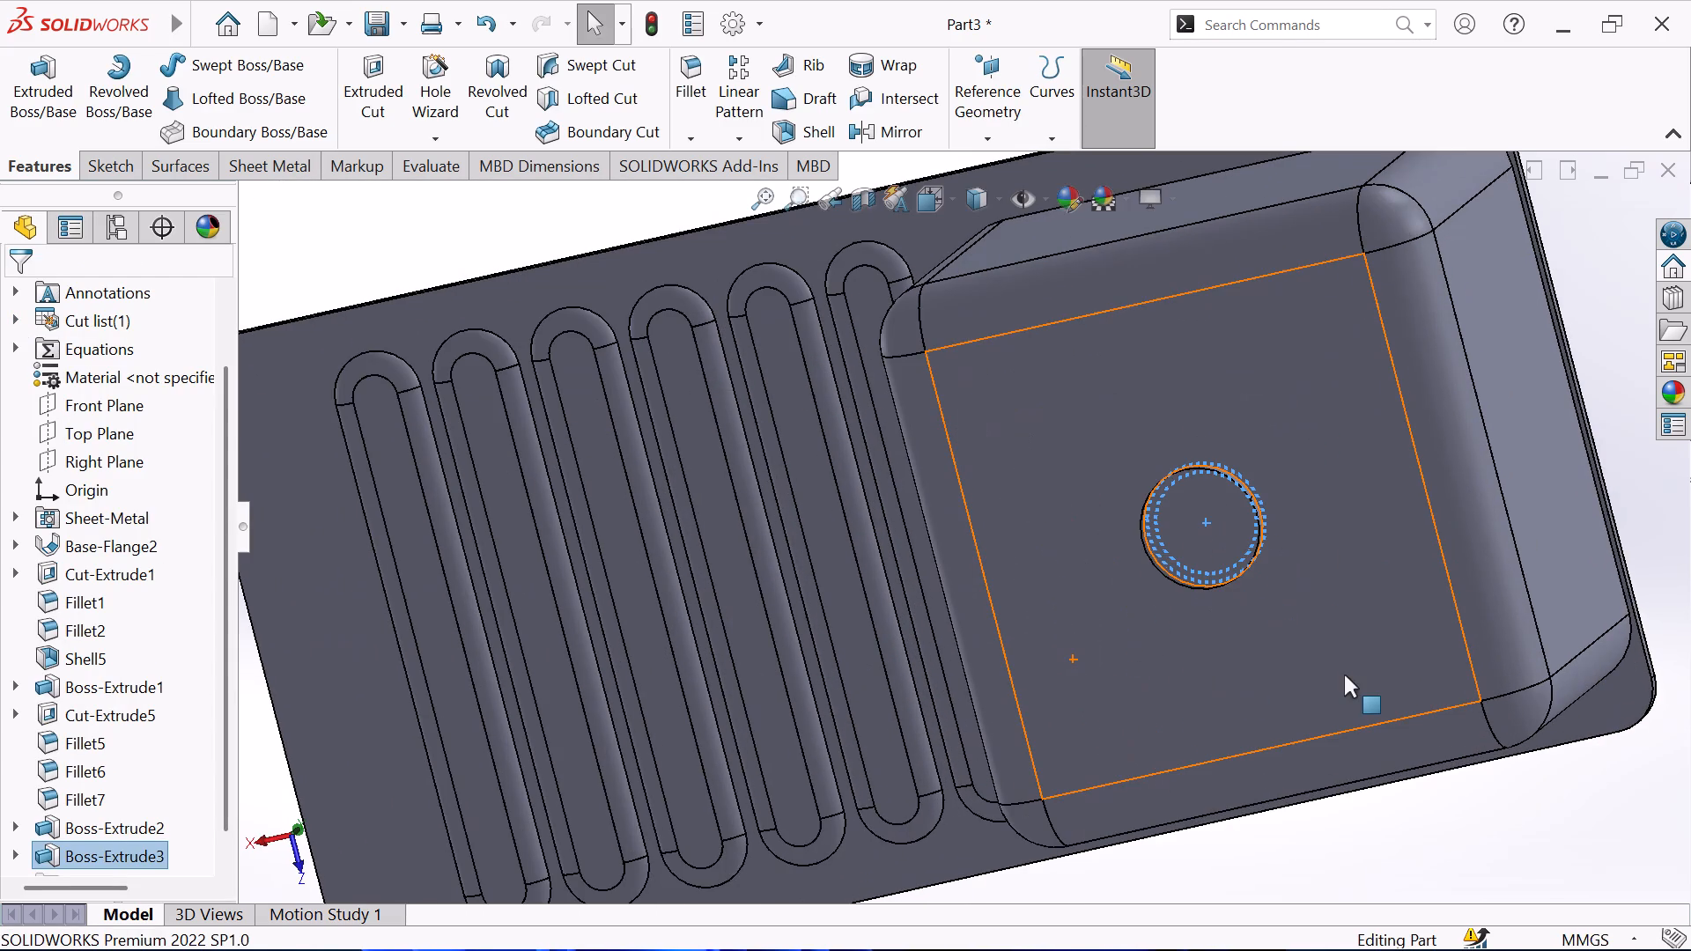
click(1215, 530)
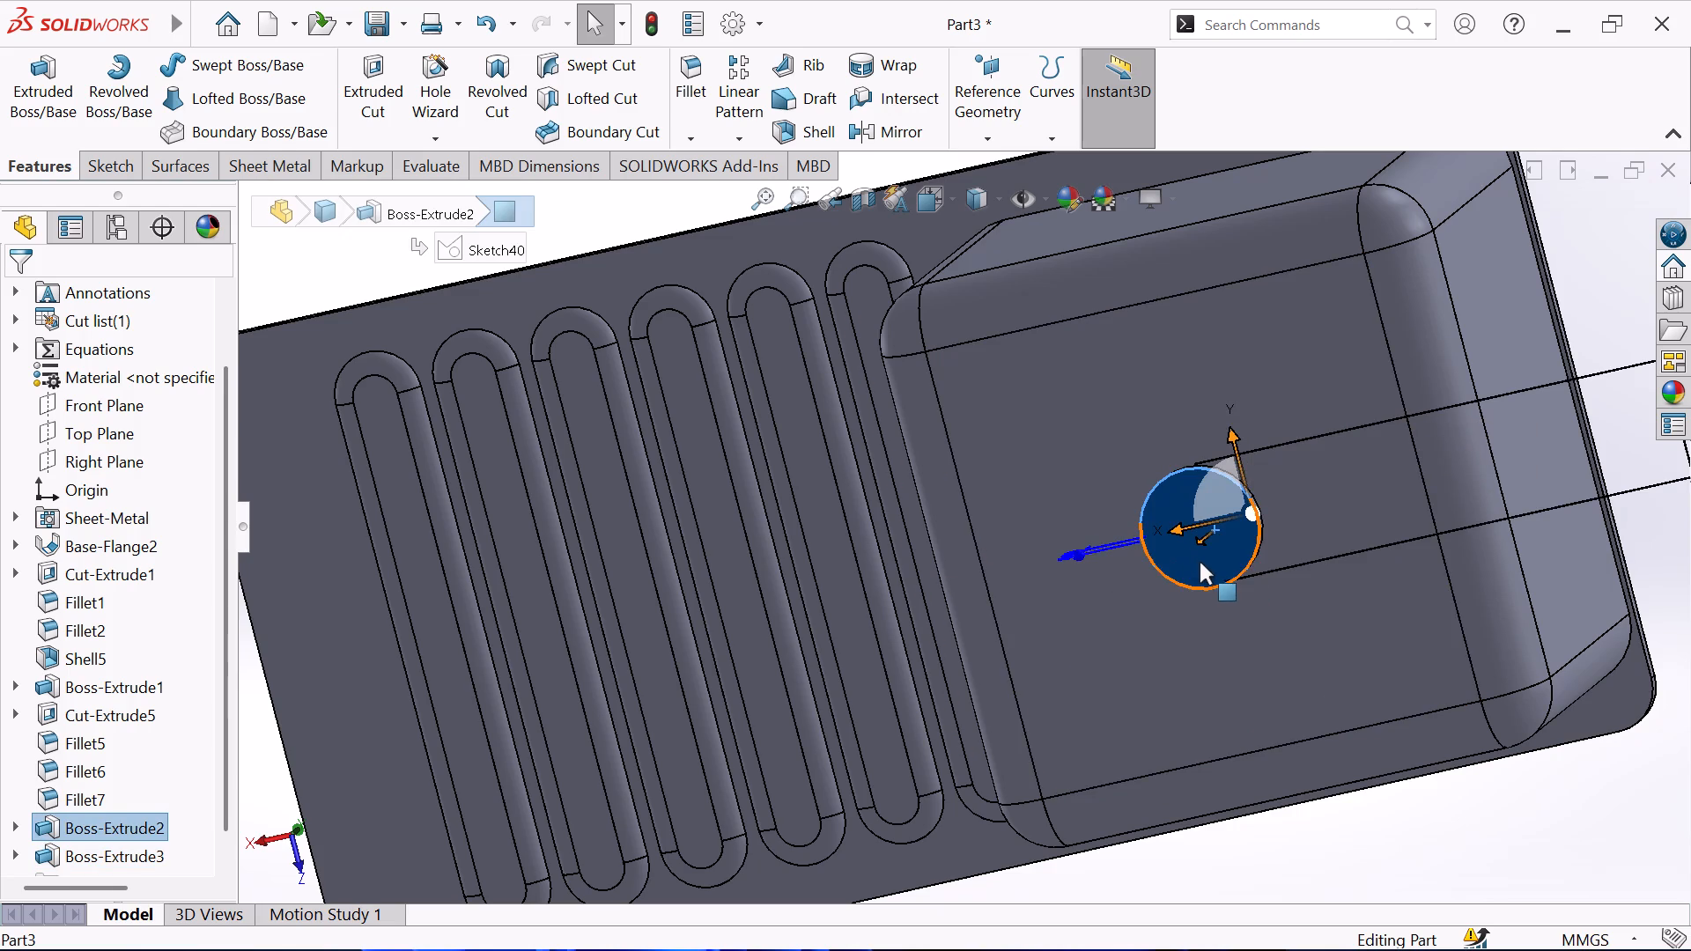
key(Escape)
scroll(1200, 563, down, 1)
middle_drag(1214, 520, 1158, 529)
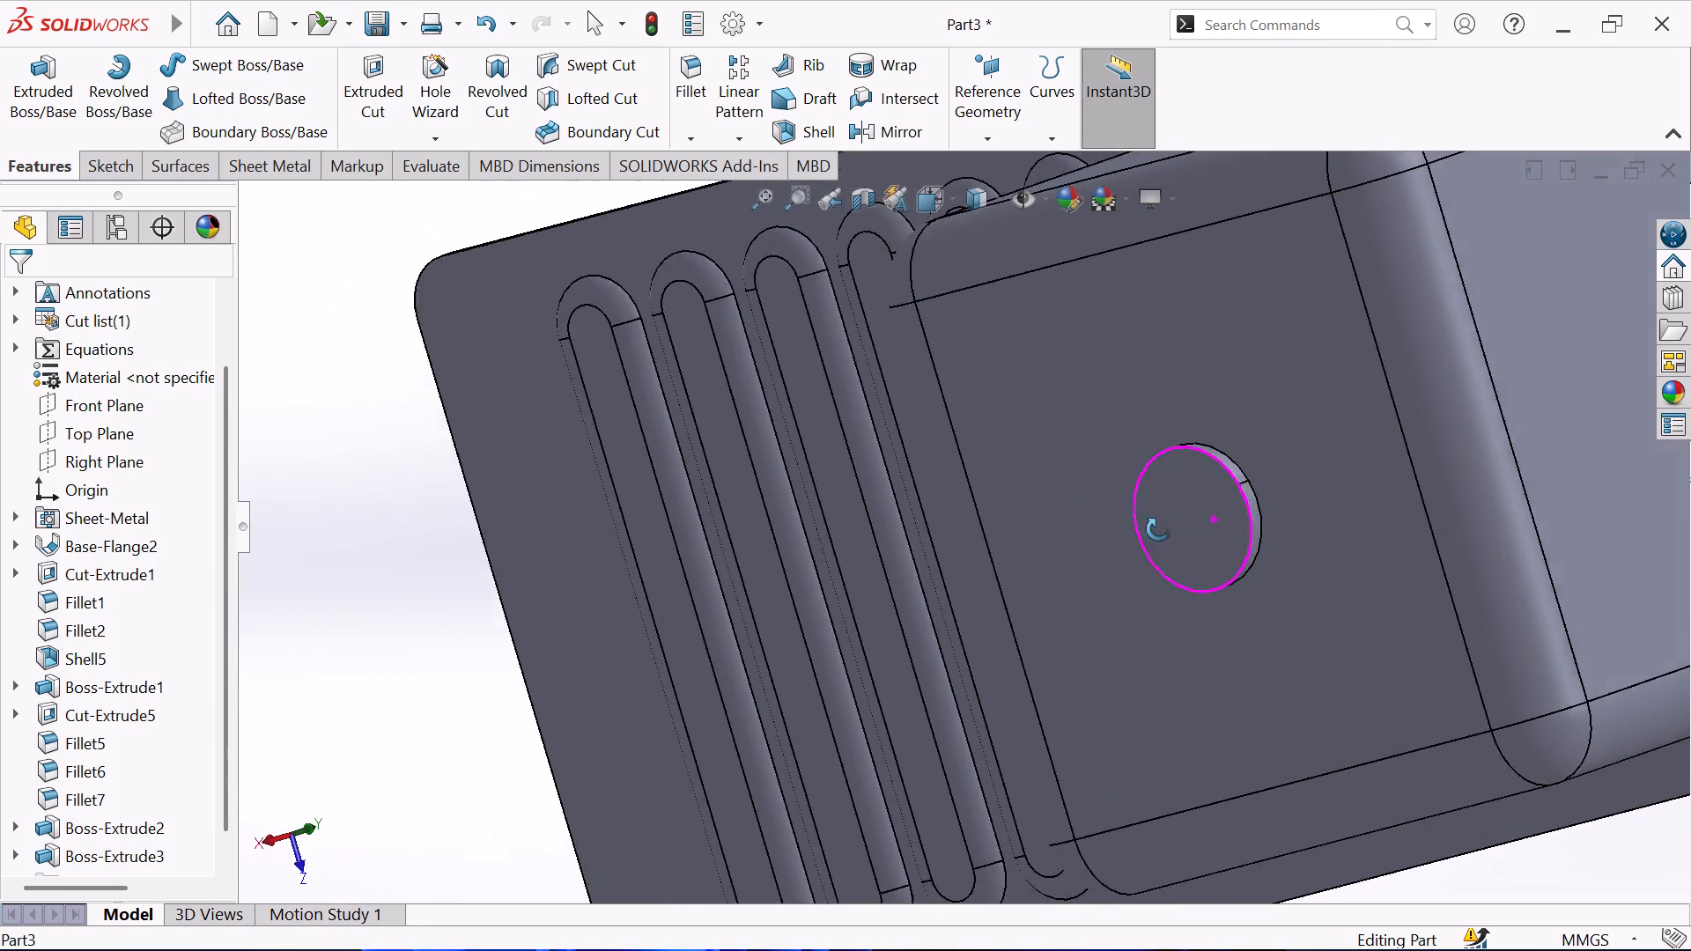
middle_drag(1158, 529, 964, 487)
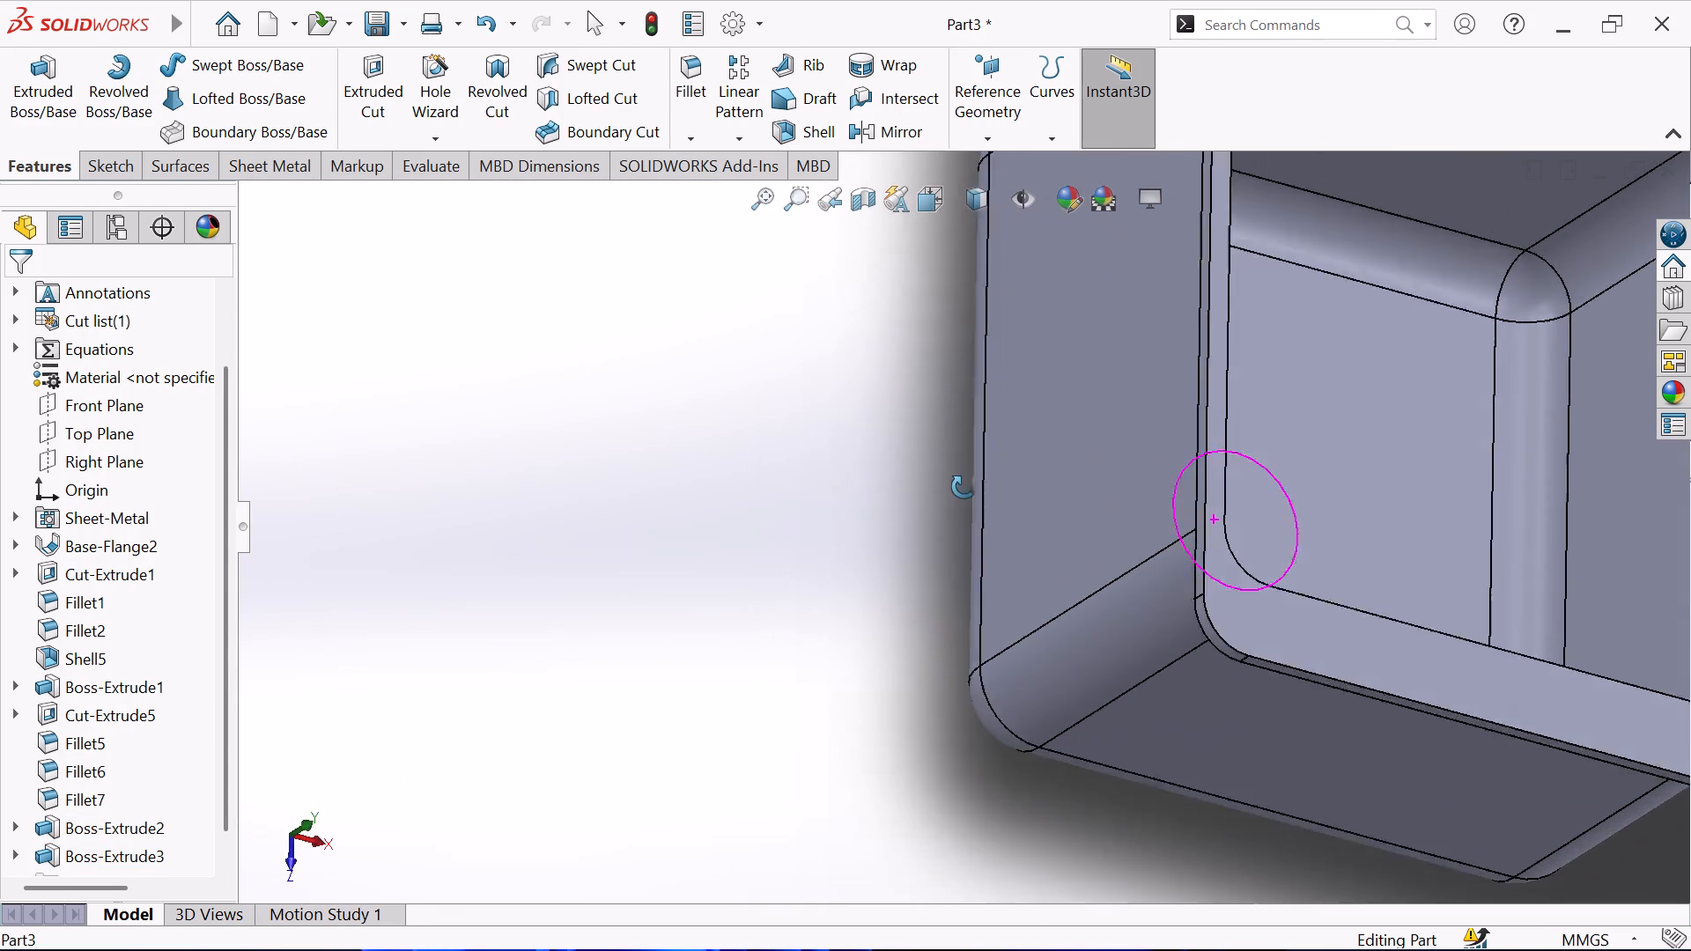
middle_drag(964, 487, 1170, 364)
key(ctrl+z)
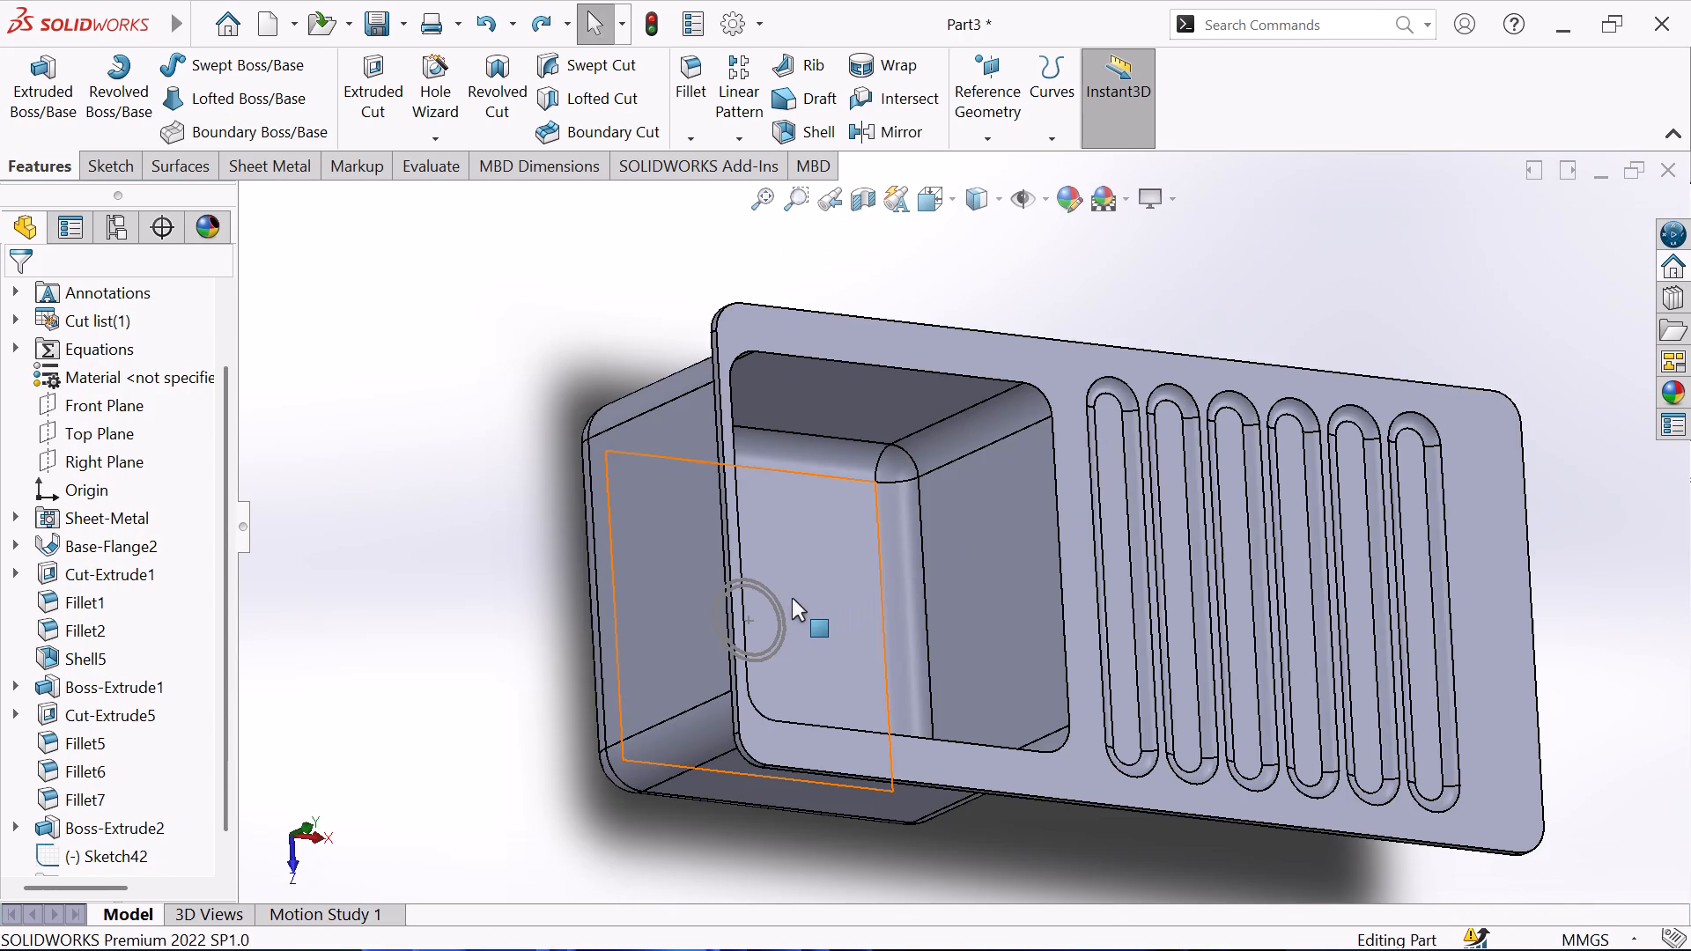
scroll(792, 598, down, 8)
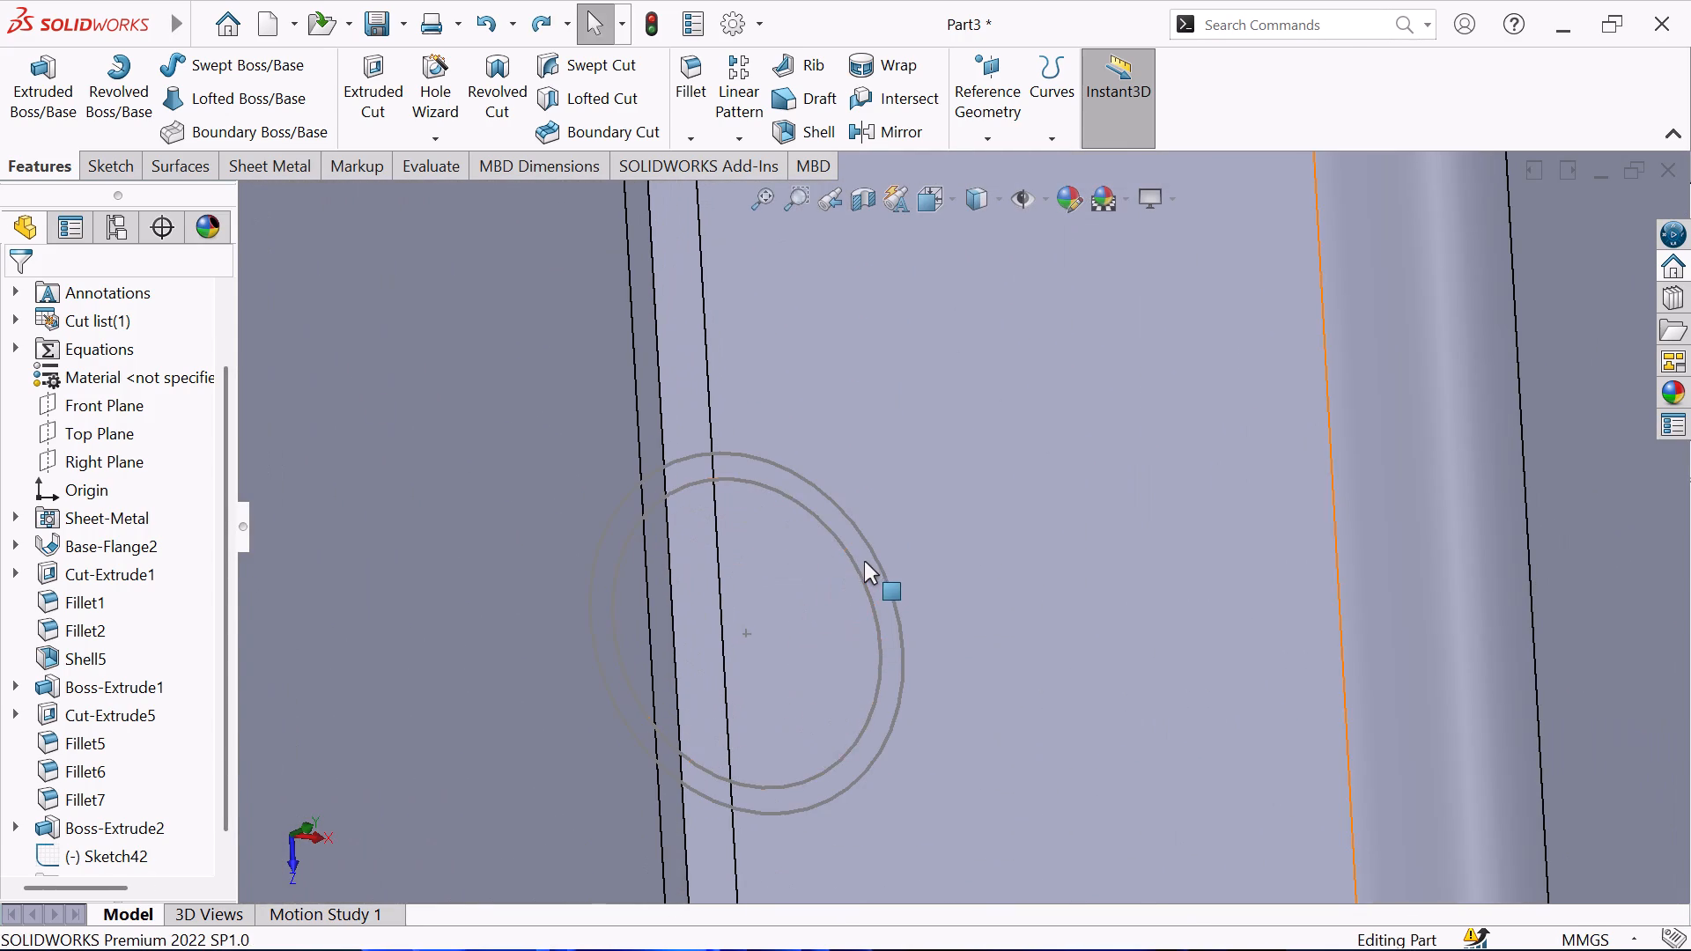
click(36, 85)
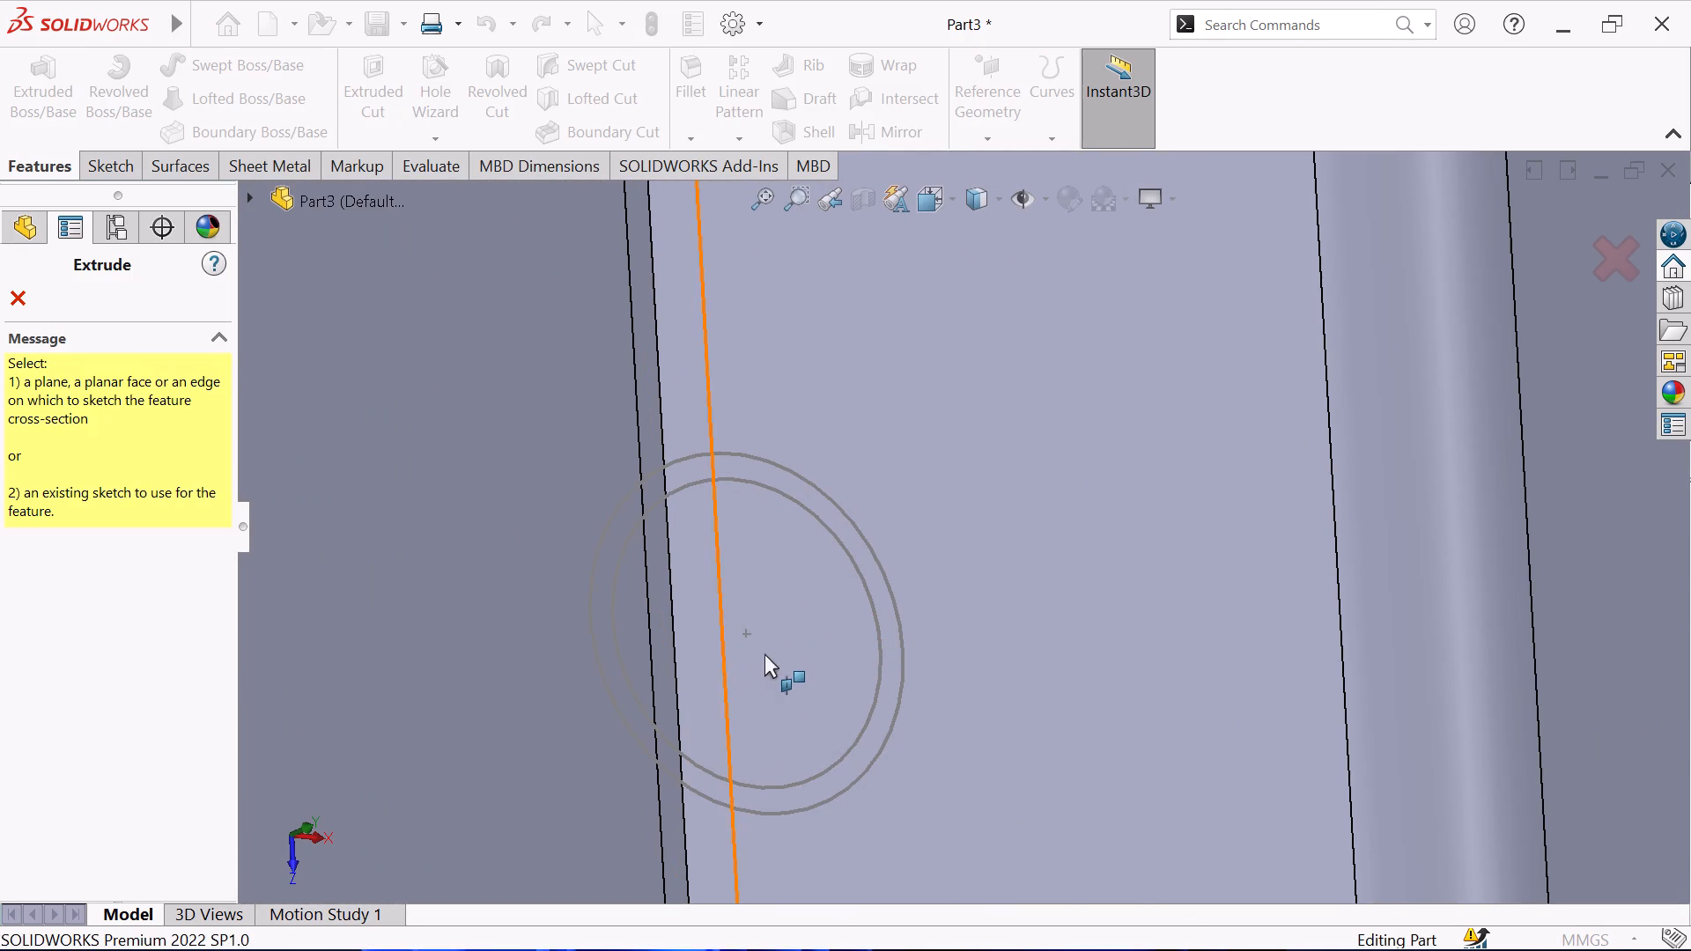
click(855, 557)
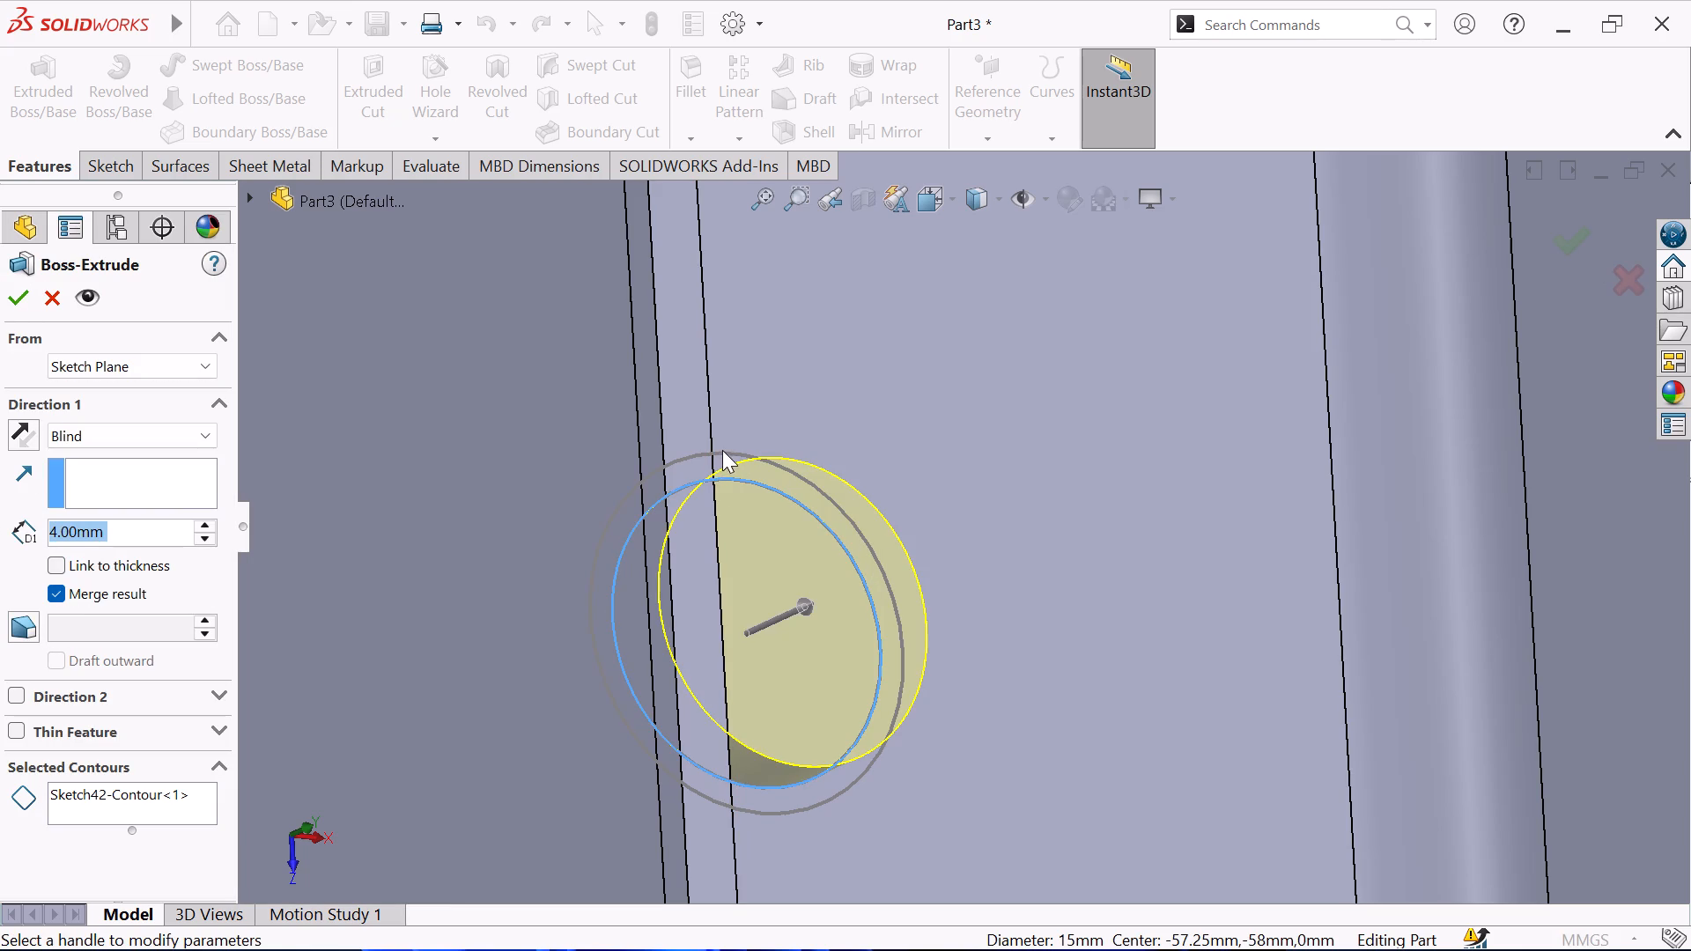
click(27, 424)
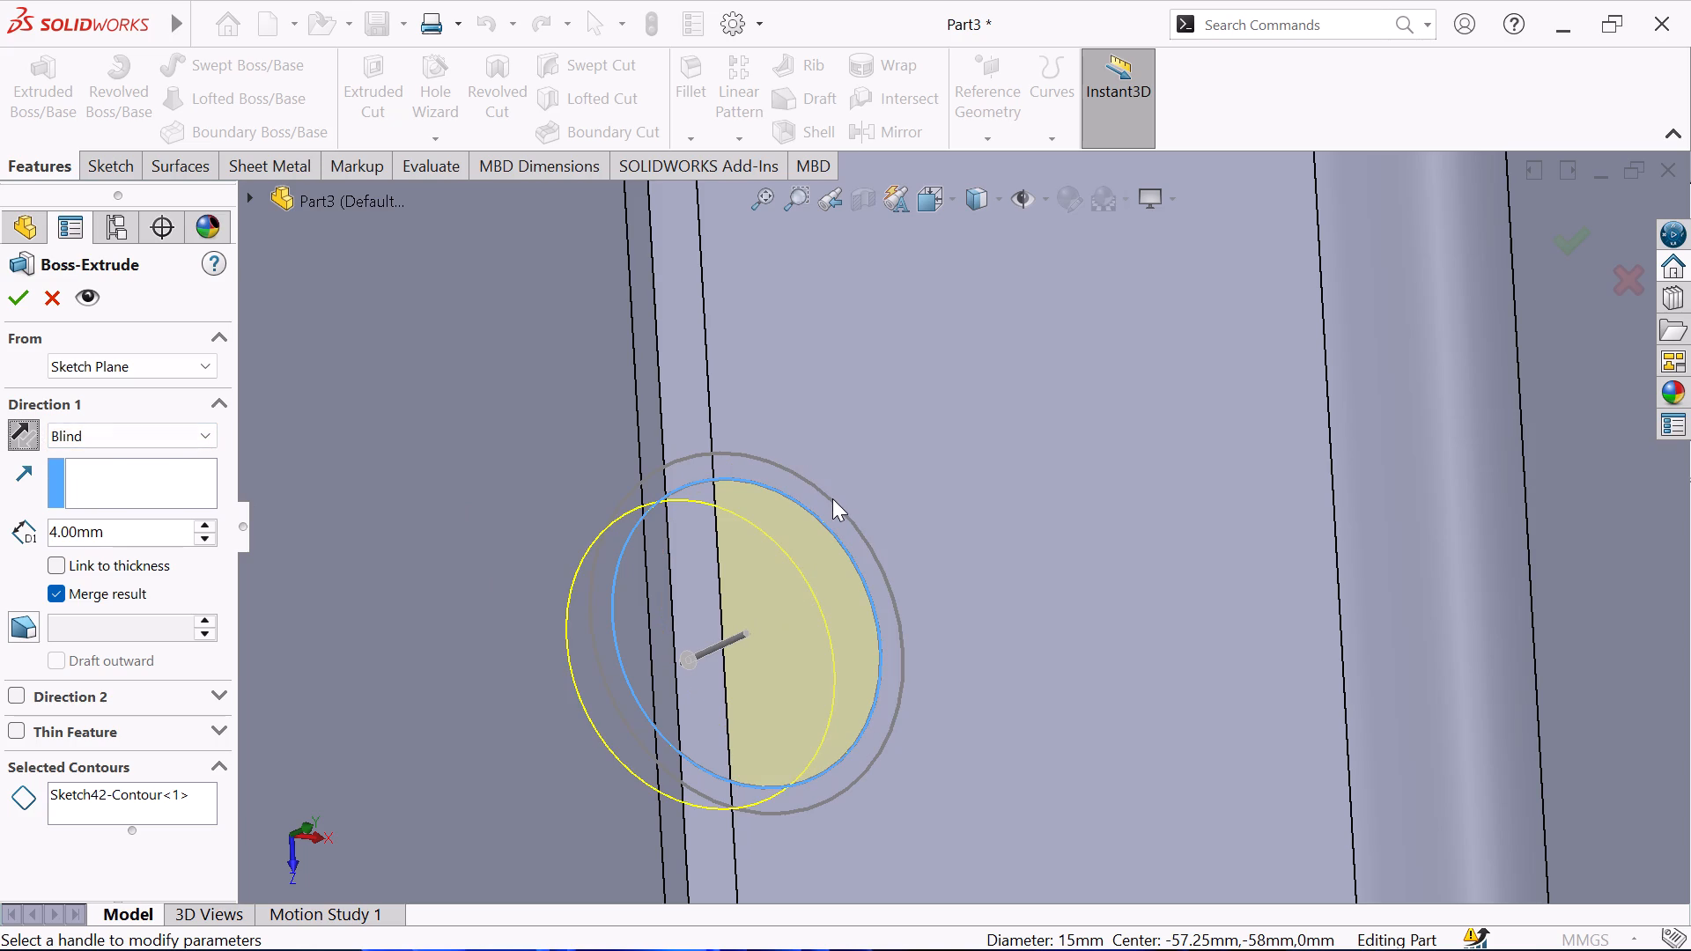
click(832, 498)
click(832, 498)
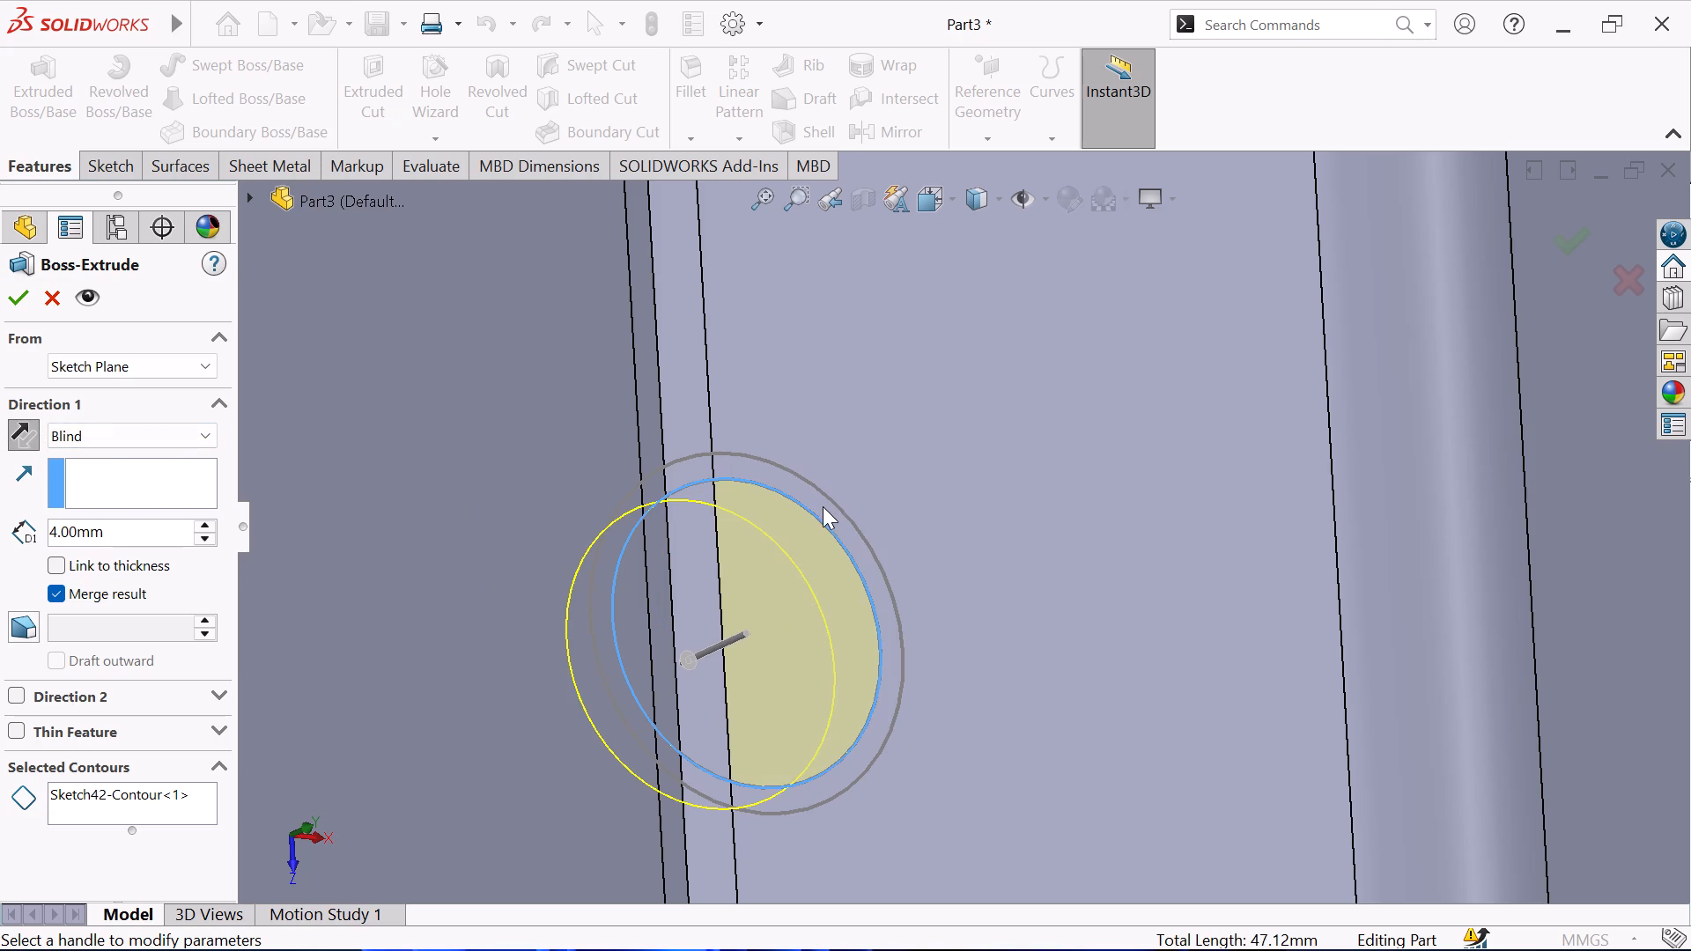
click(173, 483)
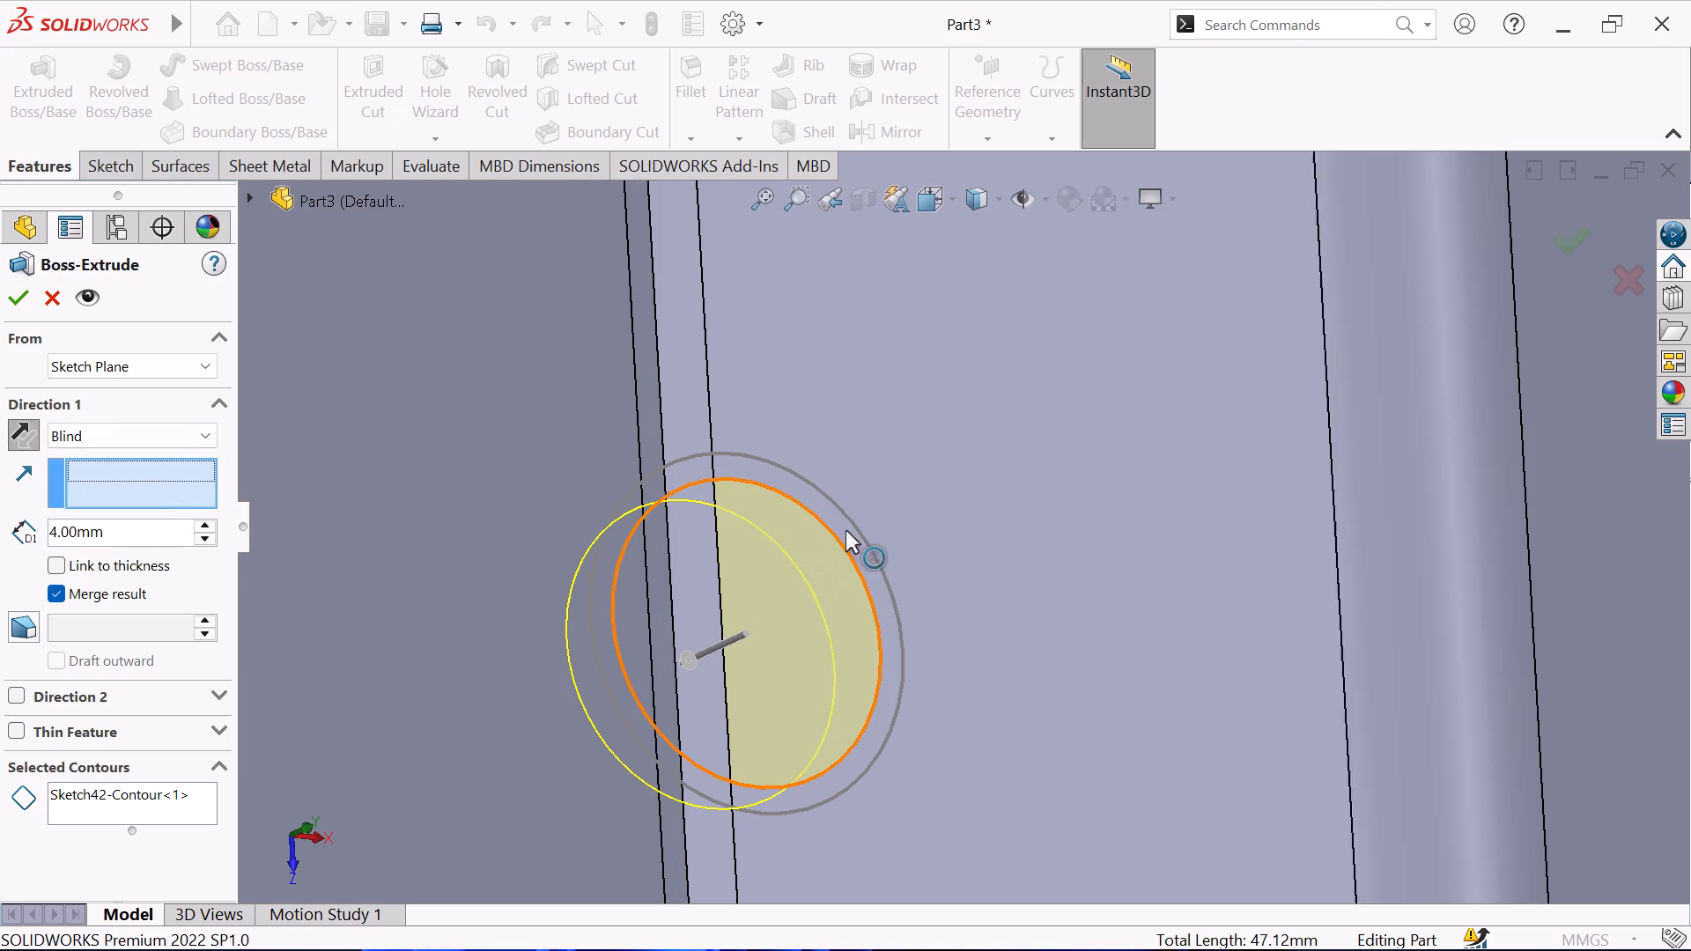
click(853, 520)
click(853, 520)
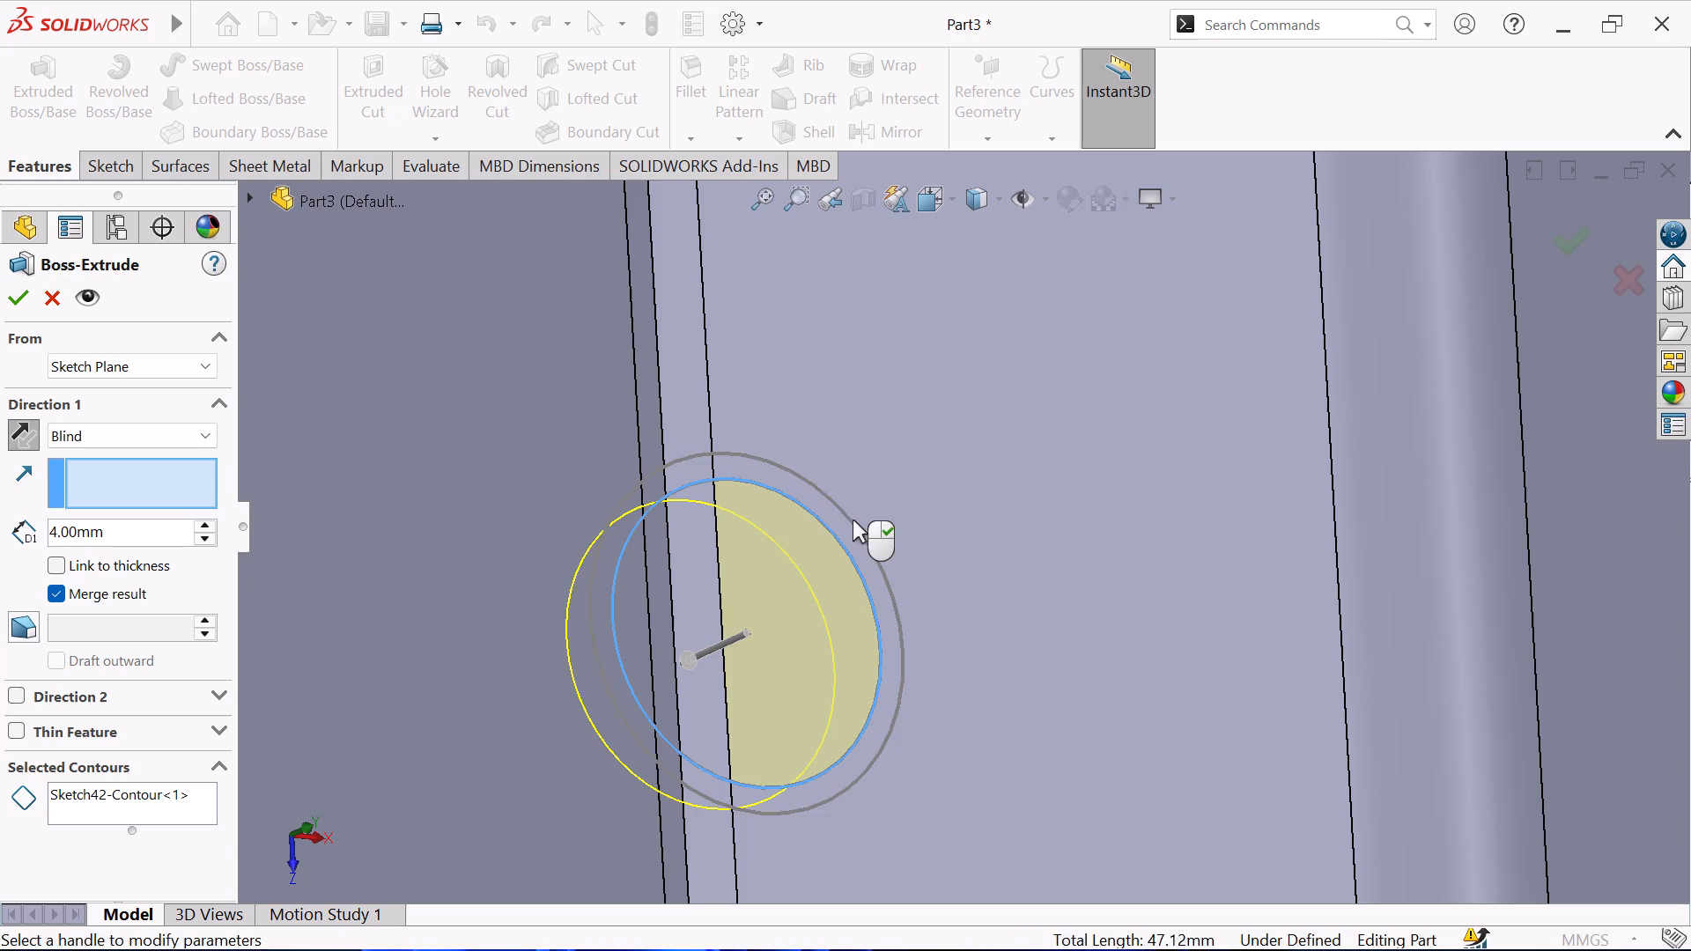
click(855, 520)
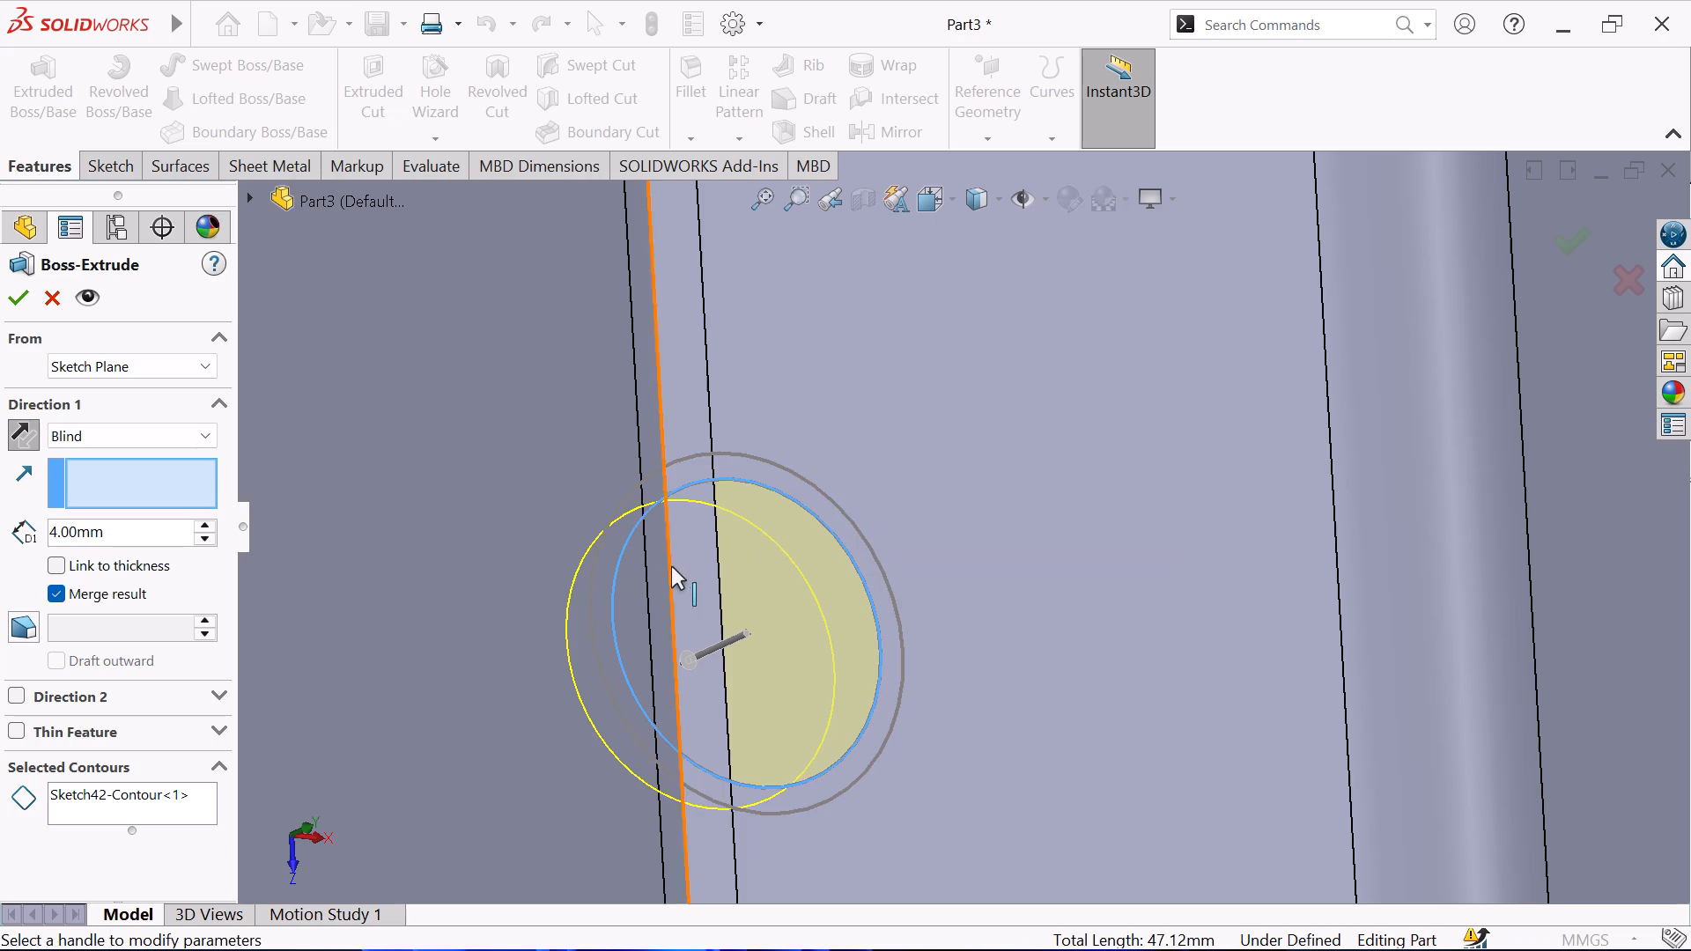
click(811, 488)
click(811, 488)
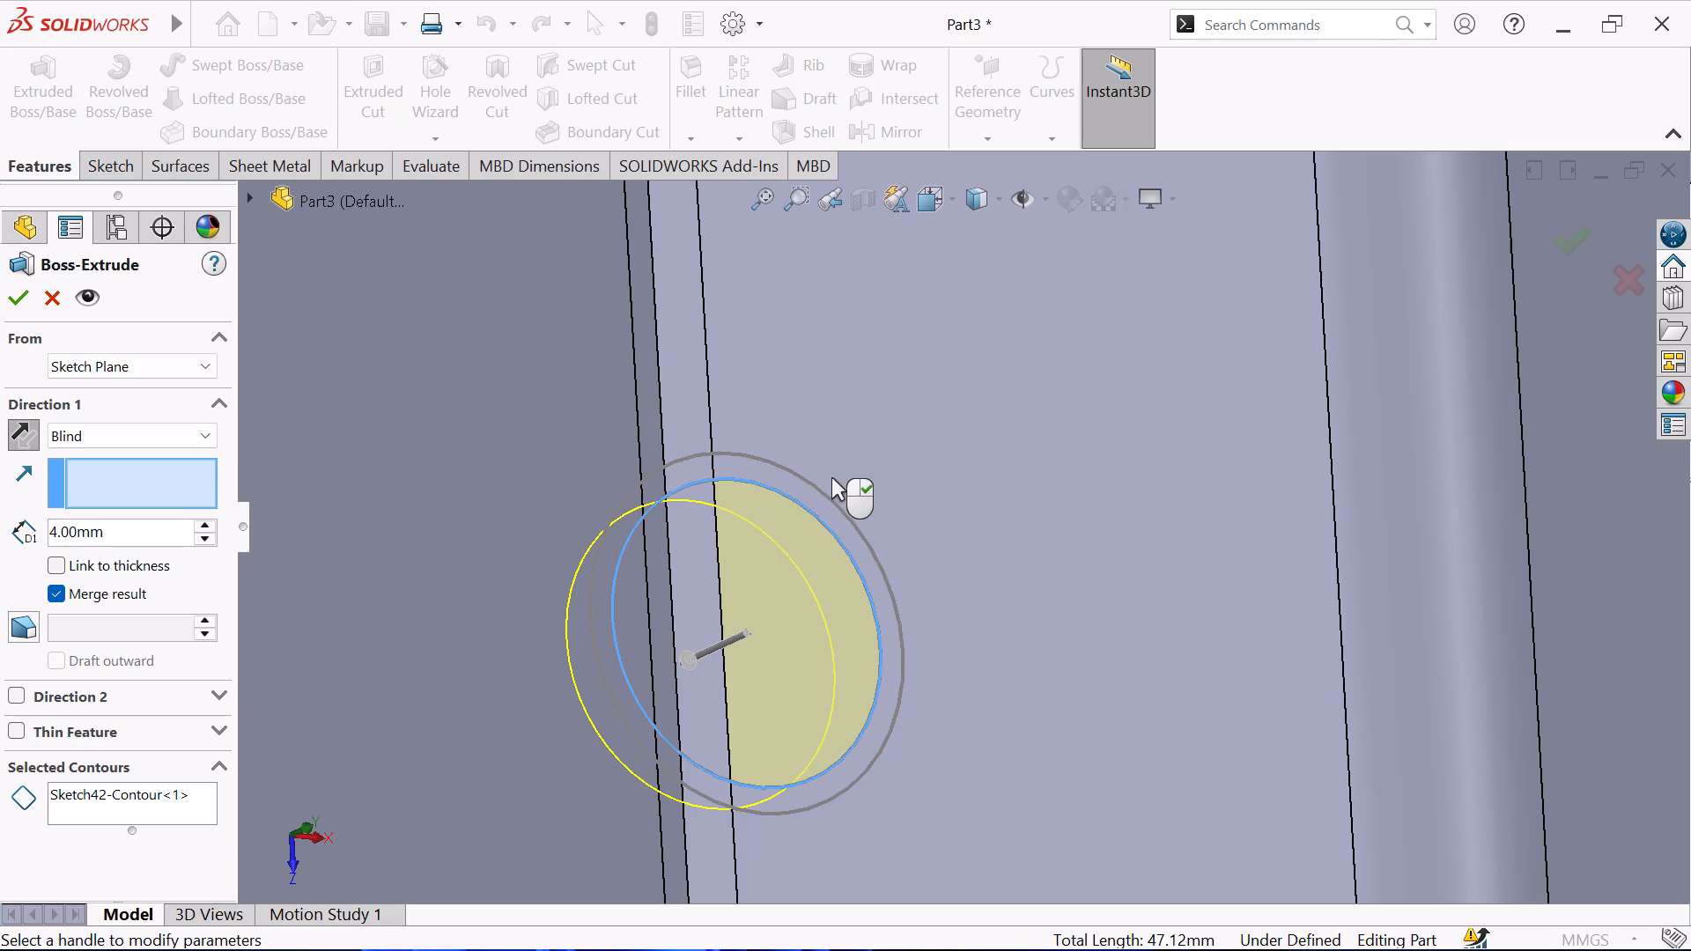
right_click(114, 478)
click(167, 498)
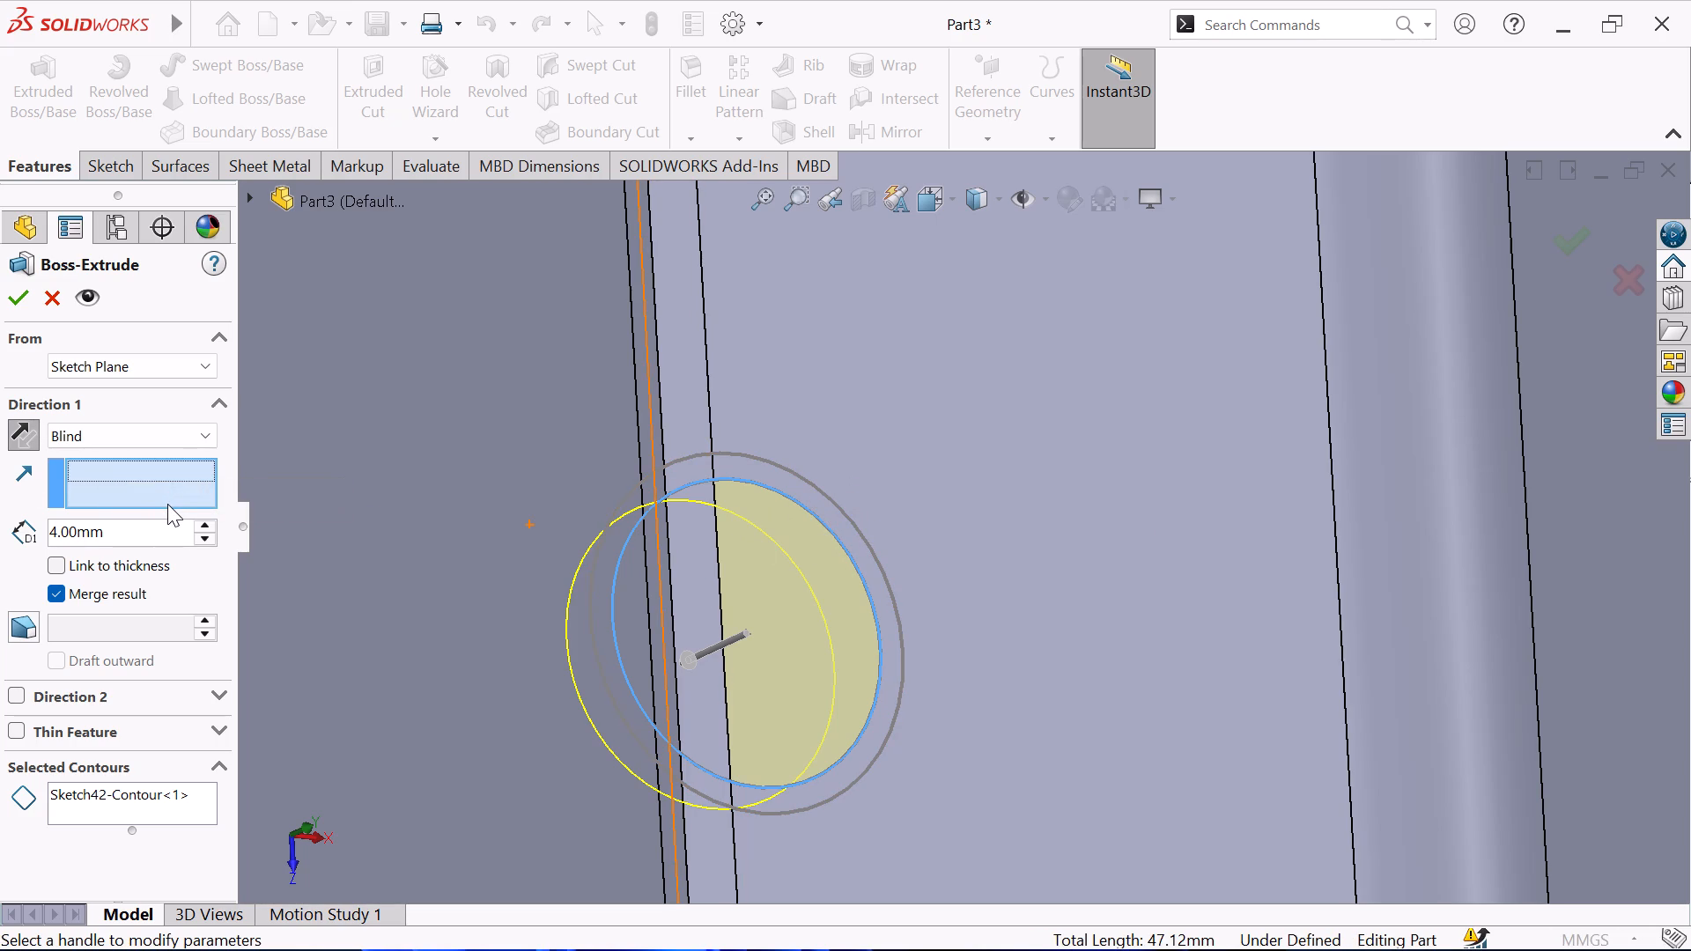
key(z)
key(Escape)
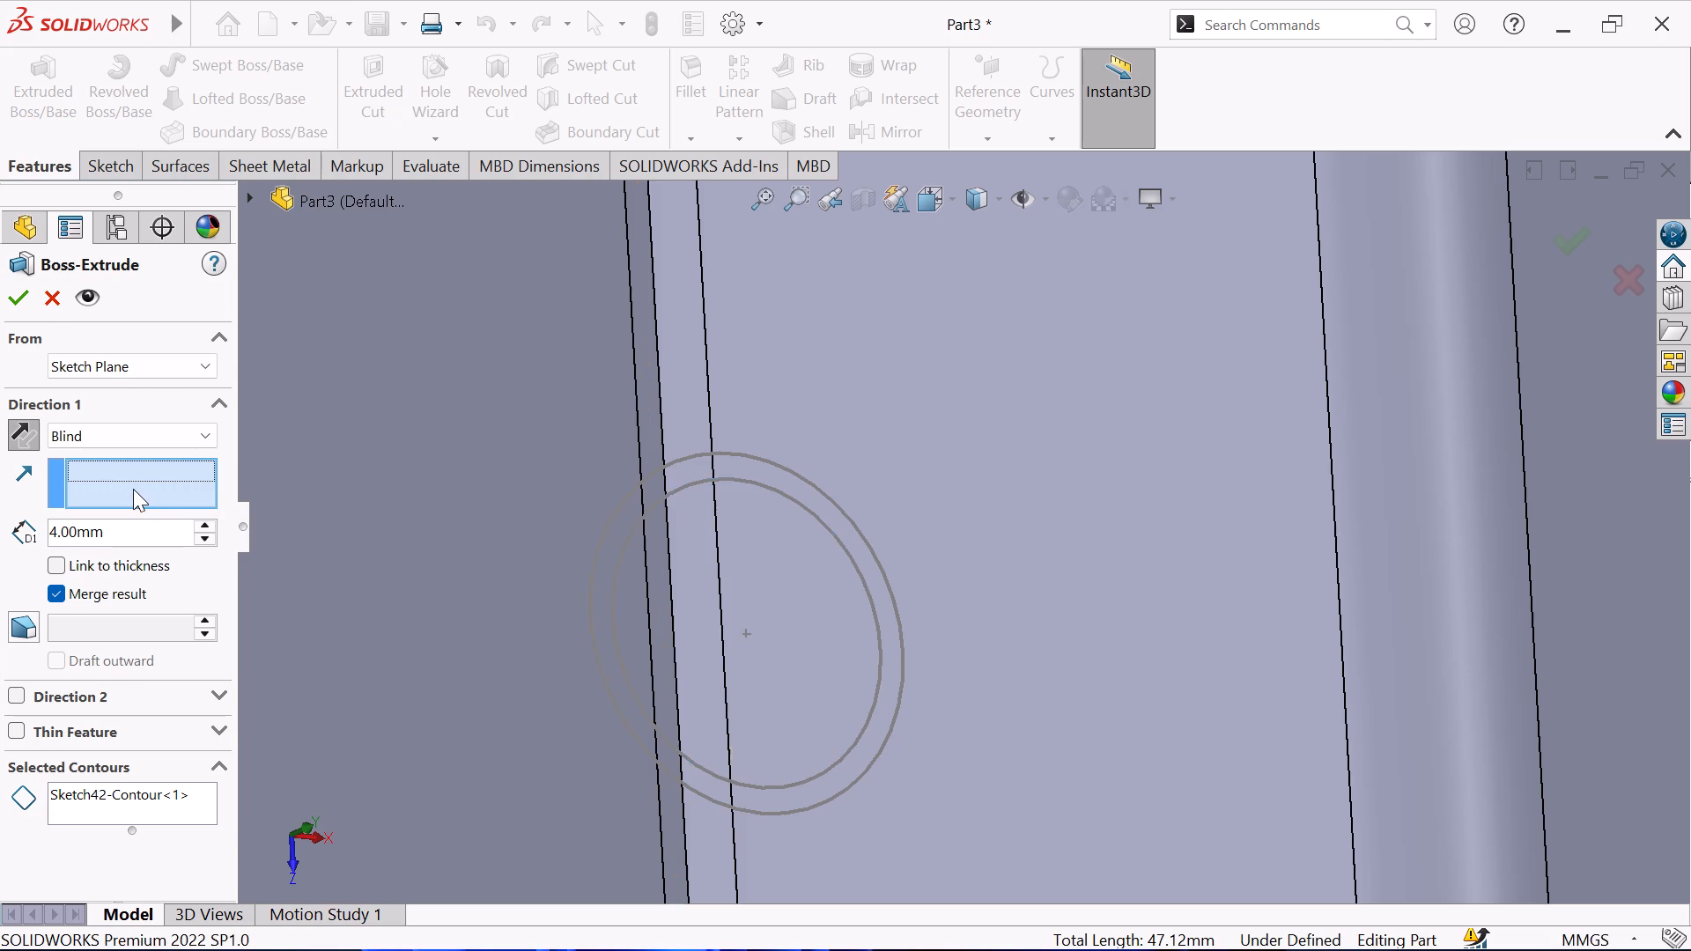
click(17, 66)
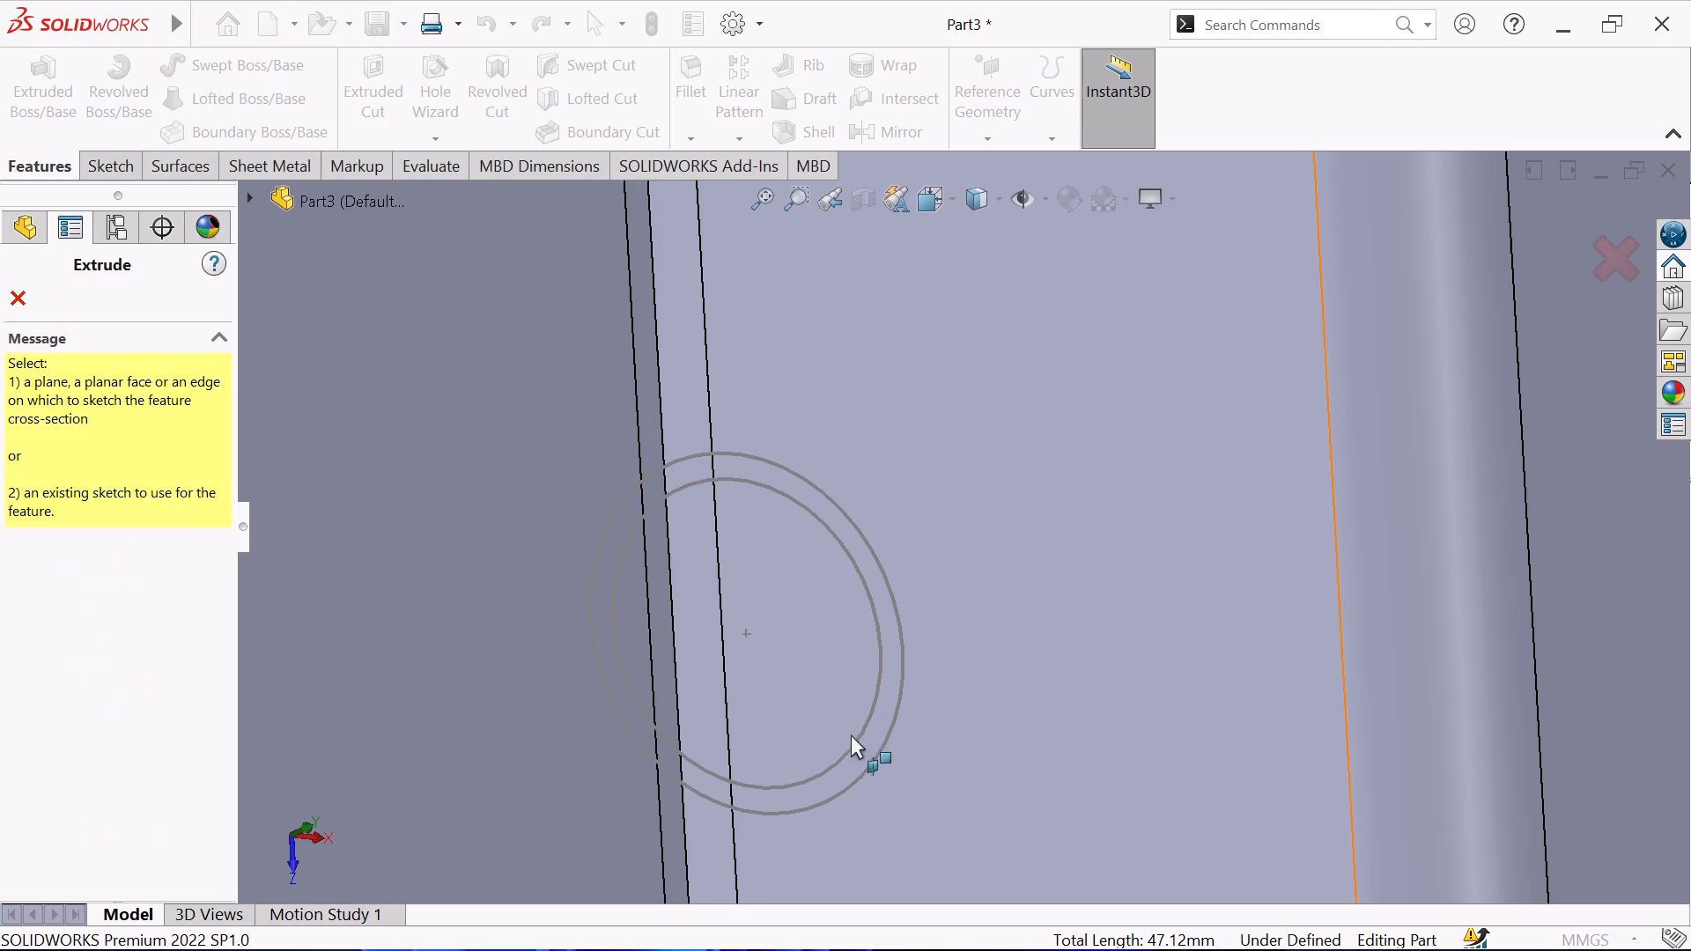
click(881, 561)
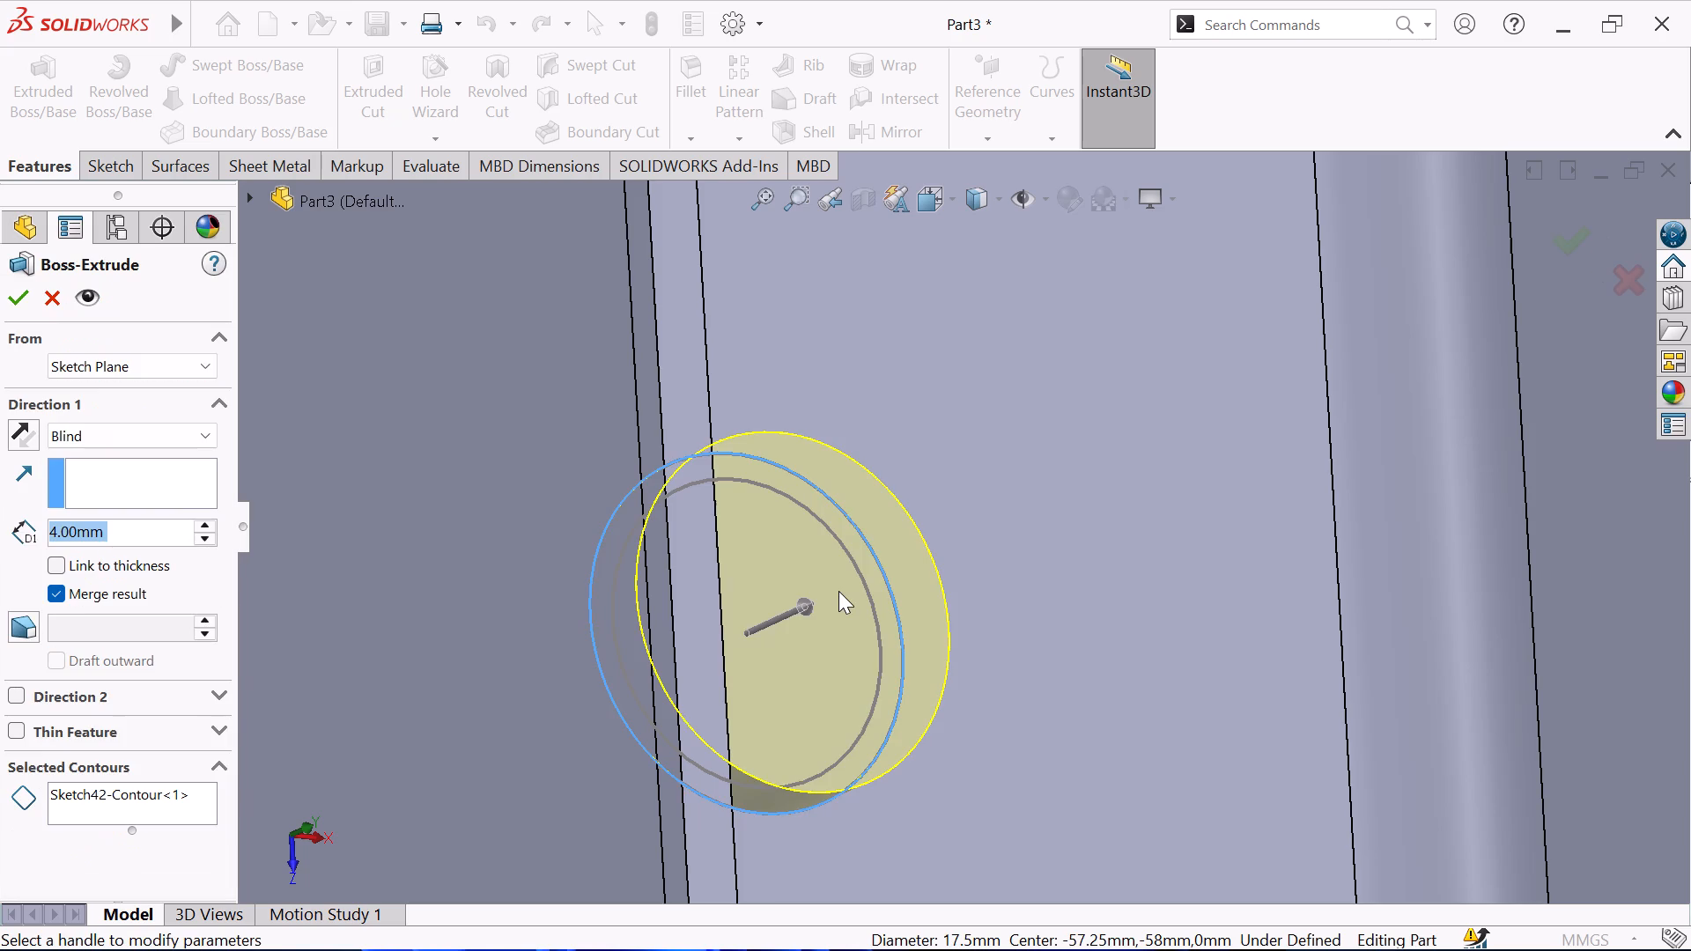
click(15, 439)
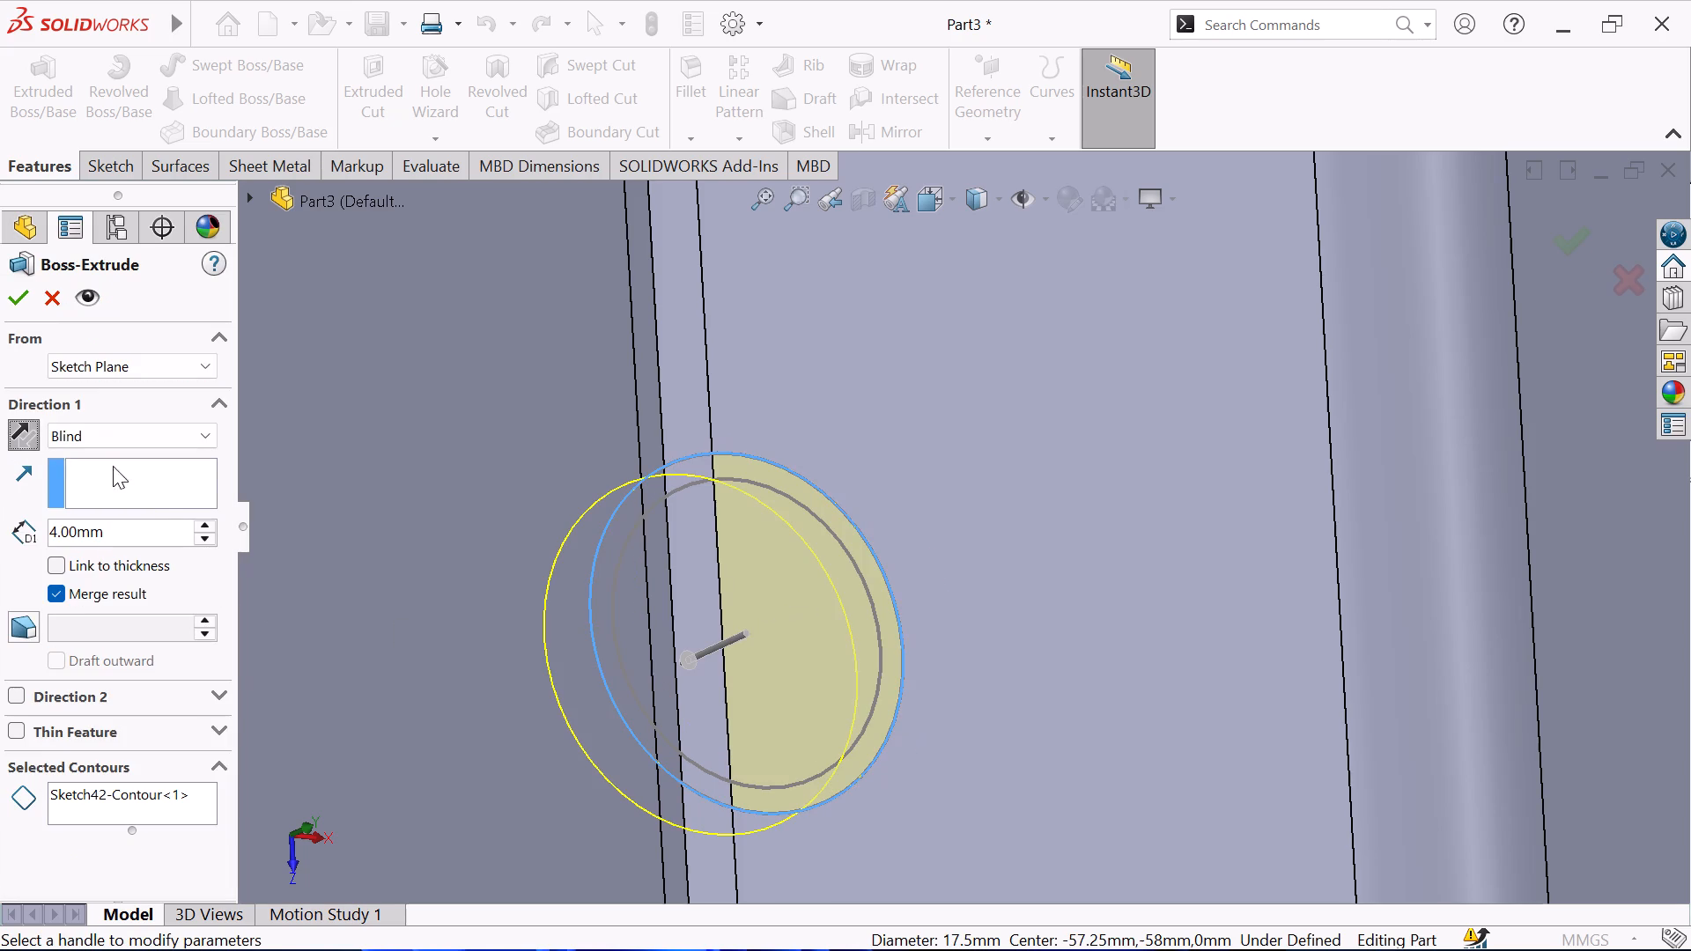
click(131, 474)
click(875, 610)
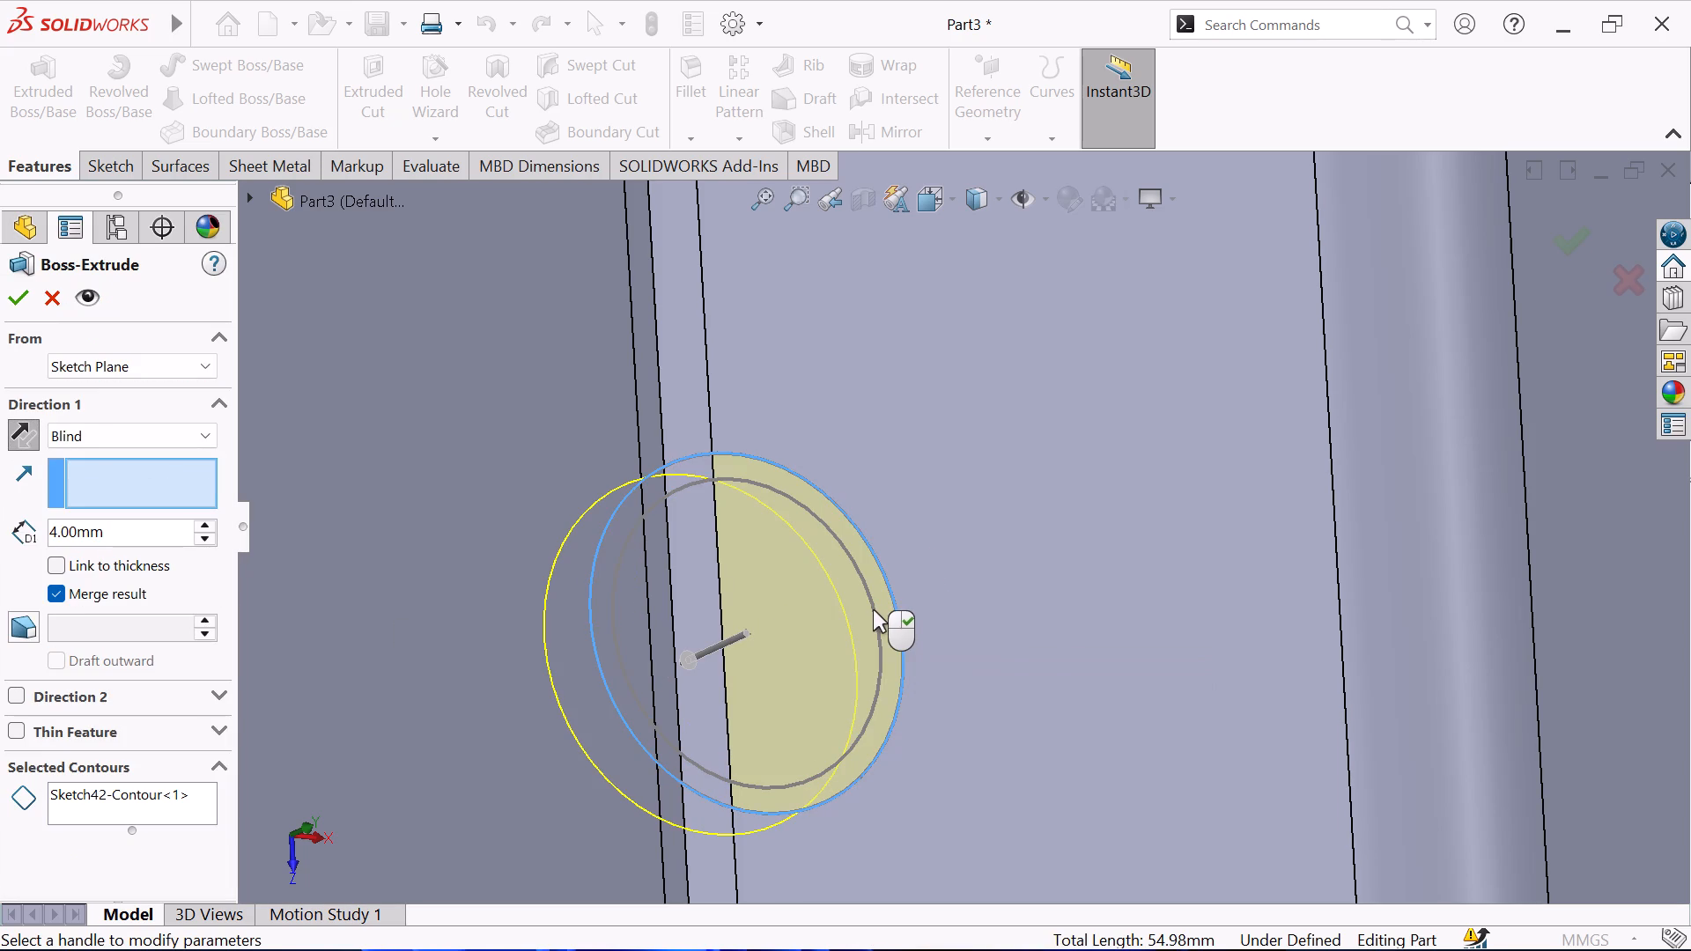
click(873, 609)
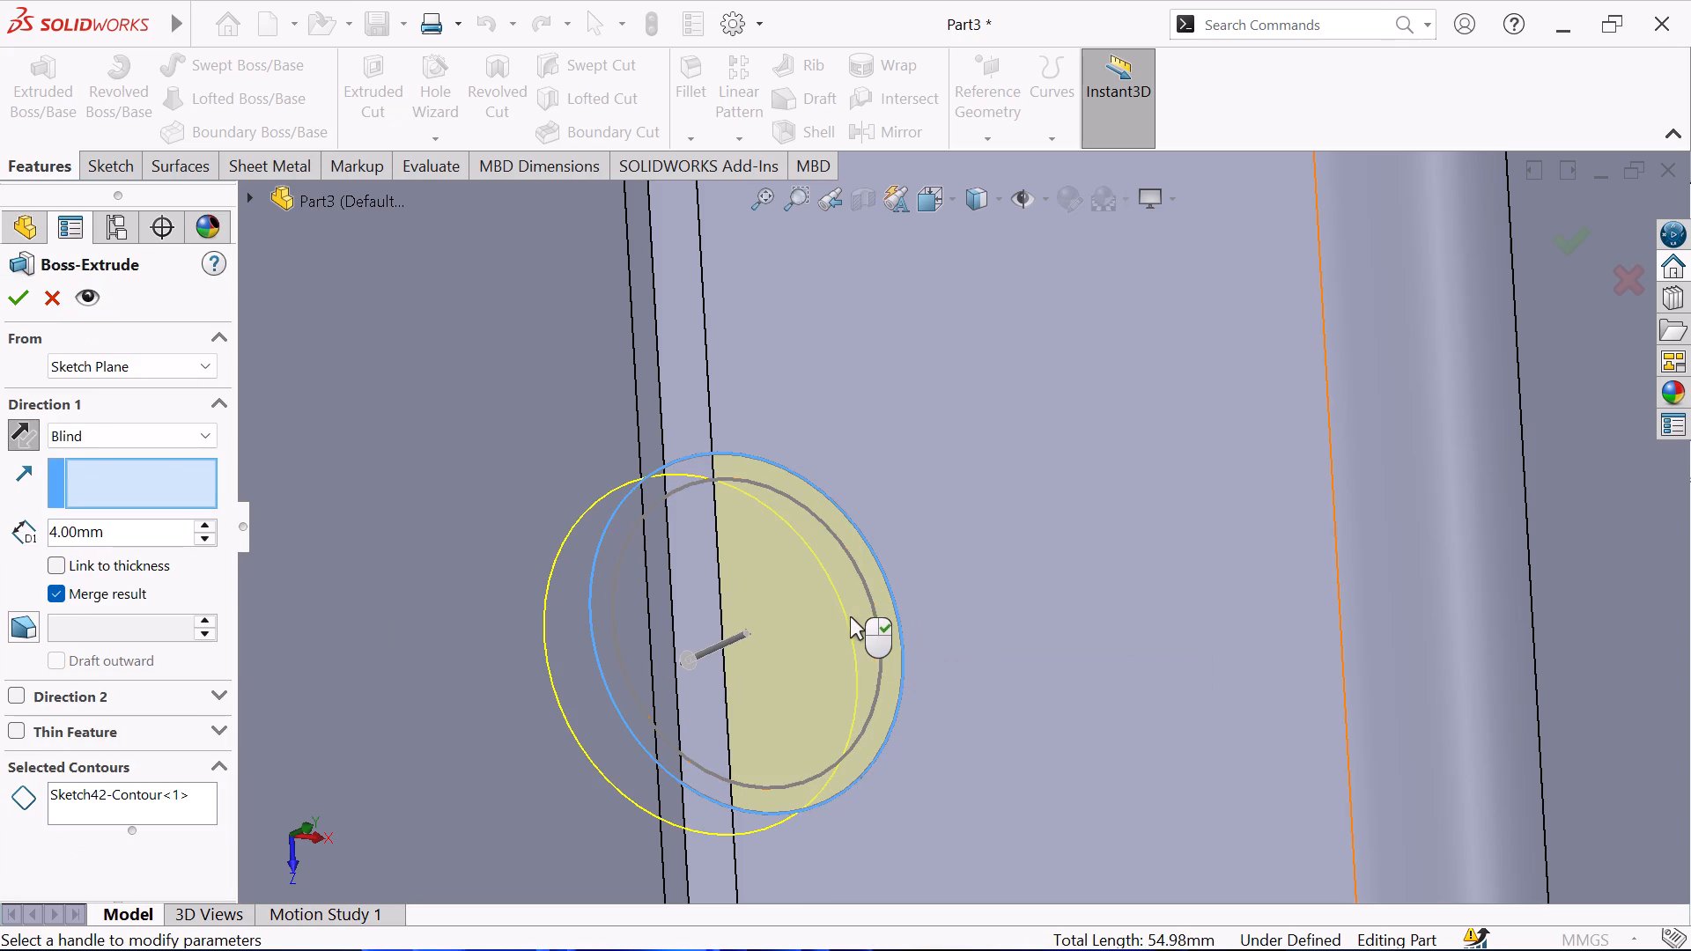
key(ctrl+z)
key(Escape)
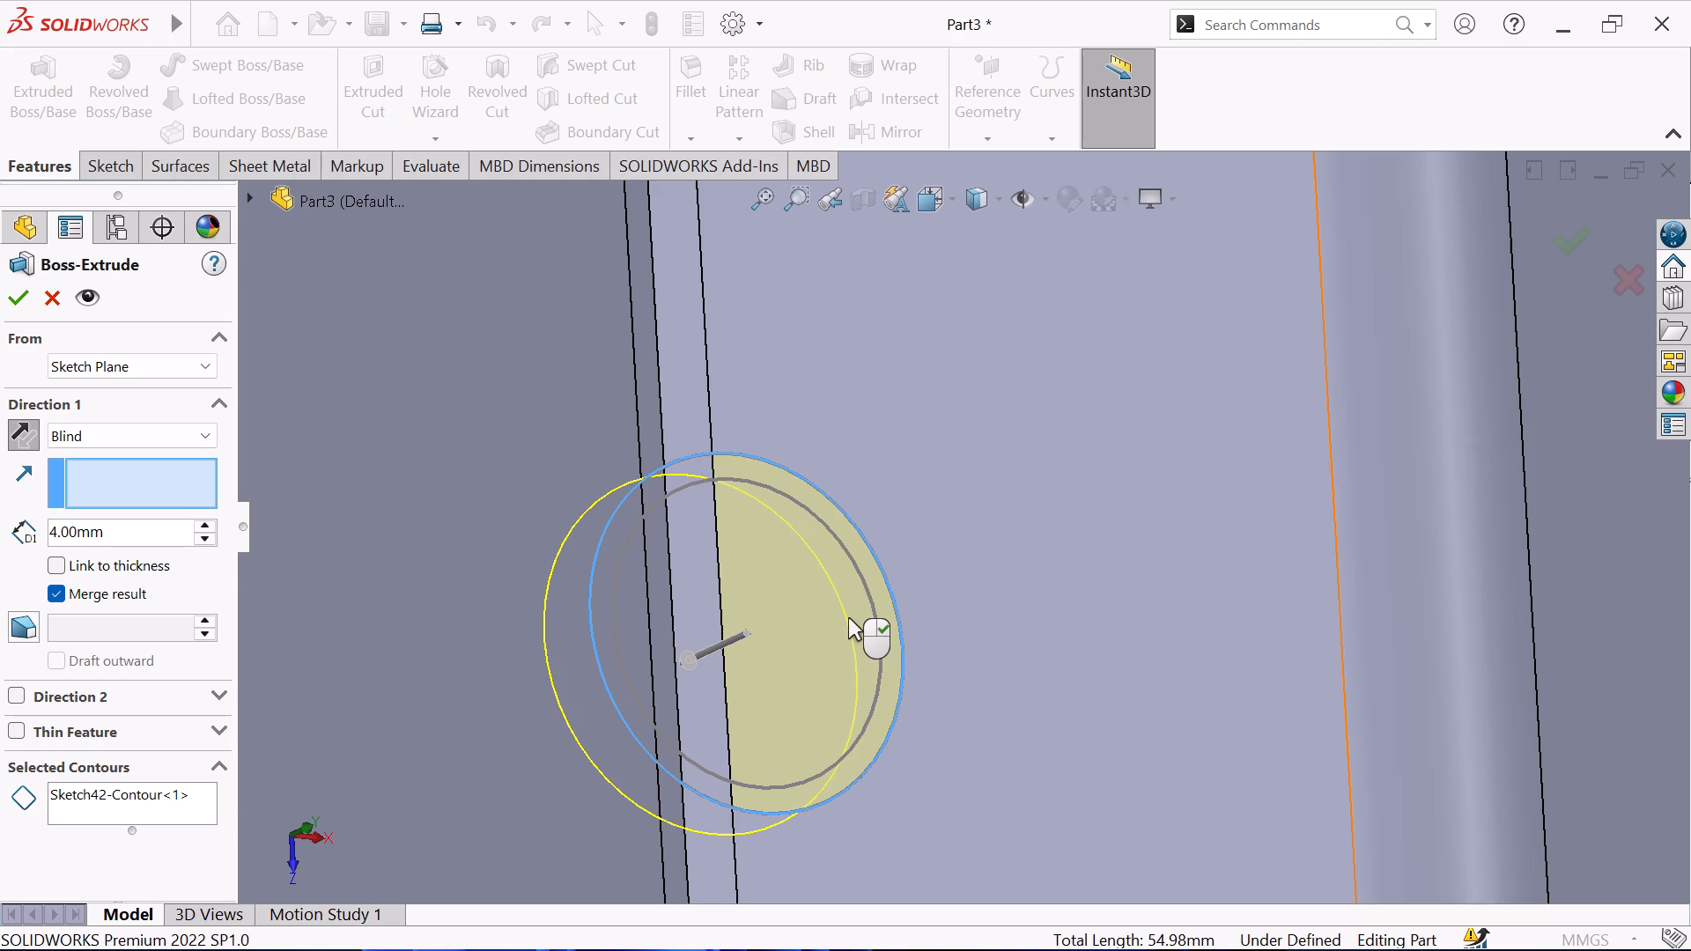
Return to the ring sketch and extrude it again as a blind 4 mm boss, reversed to point outward beneath the pocket.
key(ctrl+z)
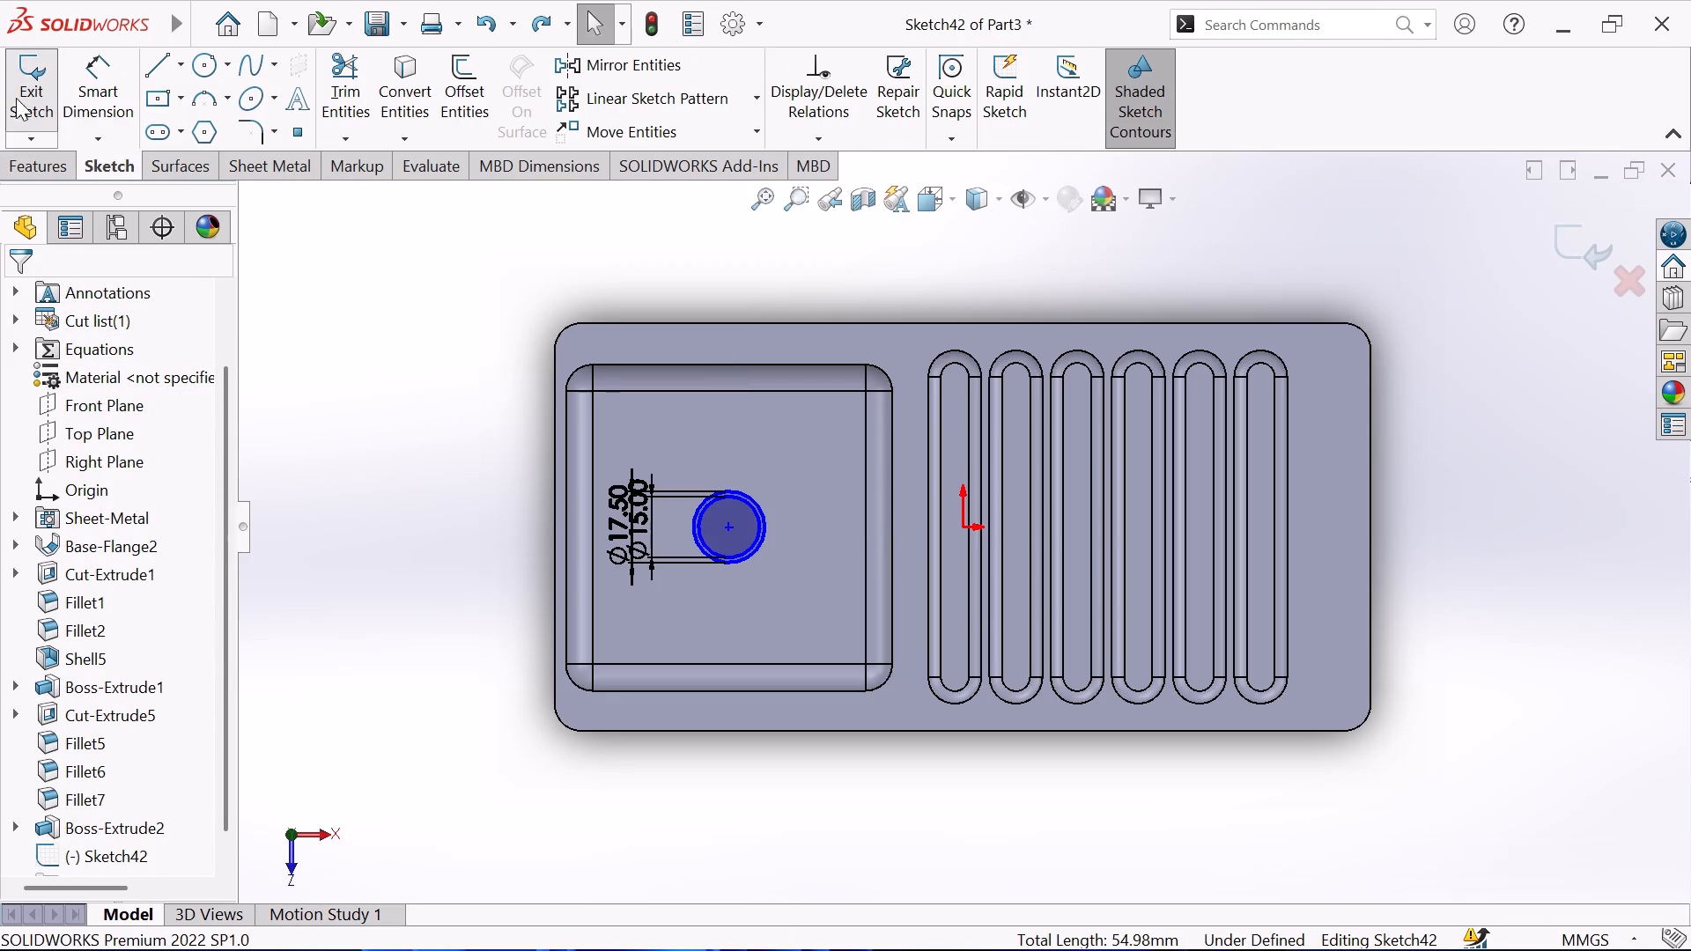
click(44, 164)
click(54, 116)
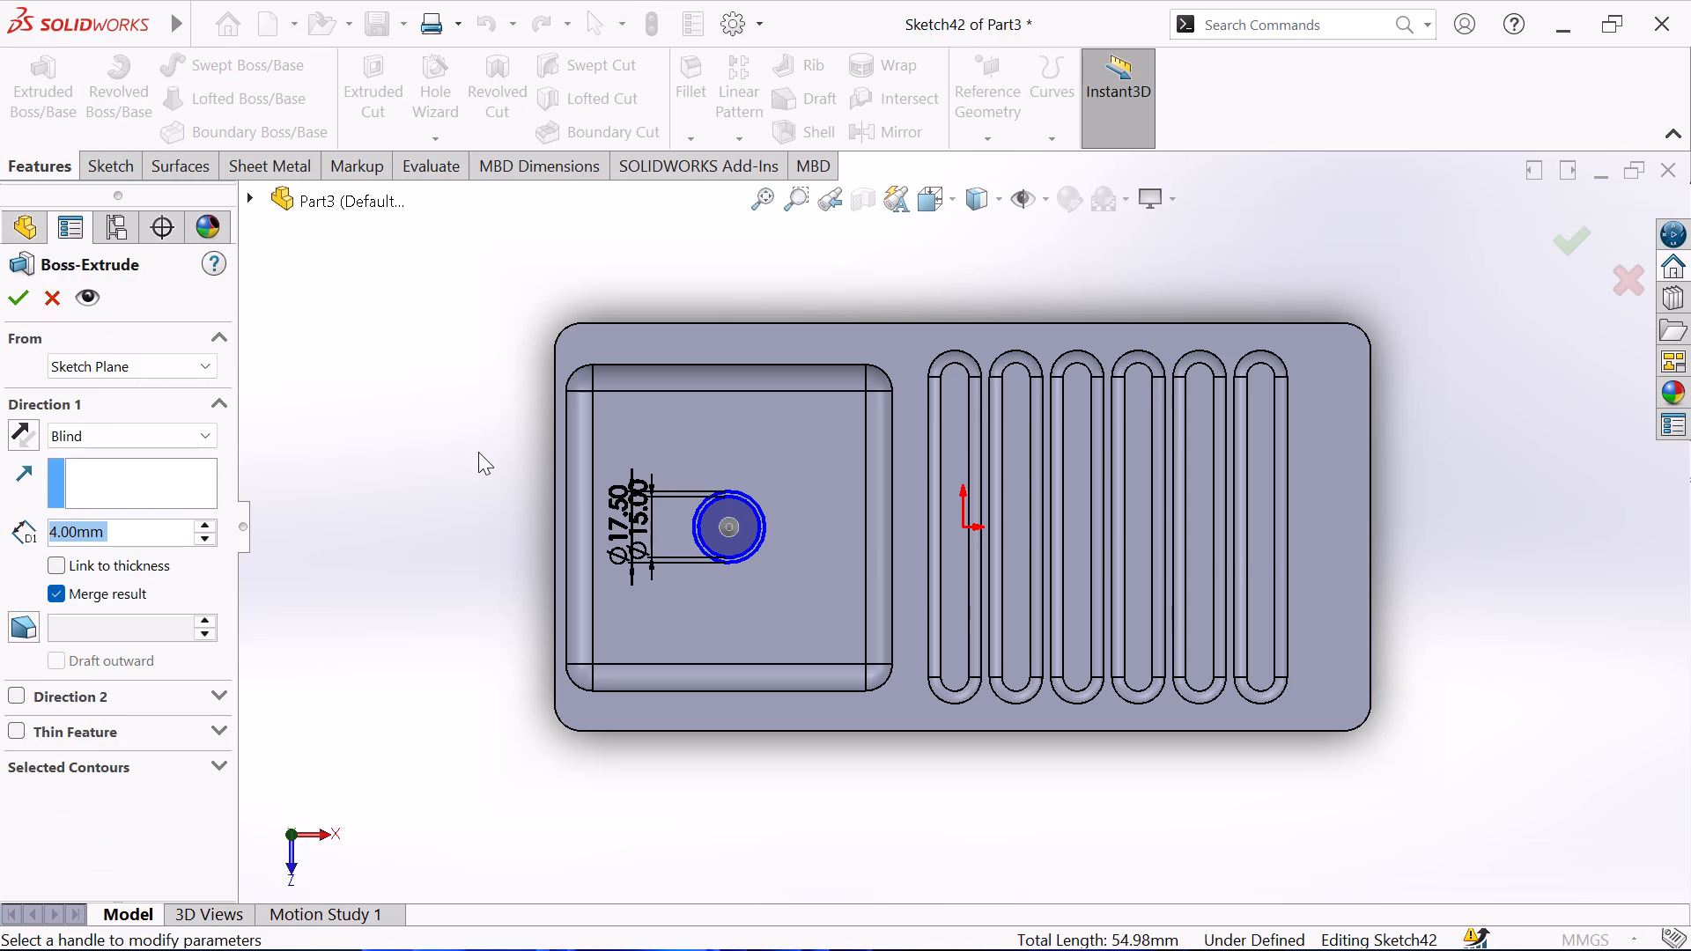
scroll(478, 452, down, 2)
scroll(945, 548, down, 2)
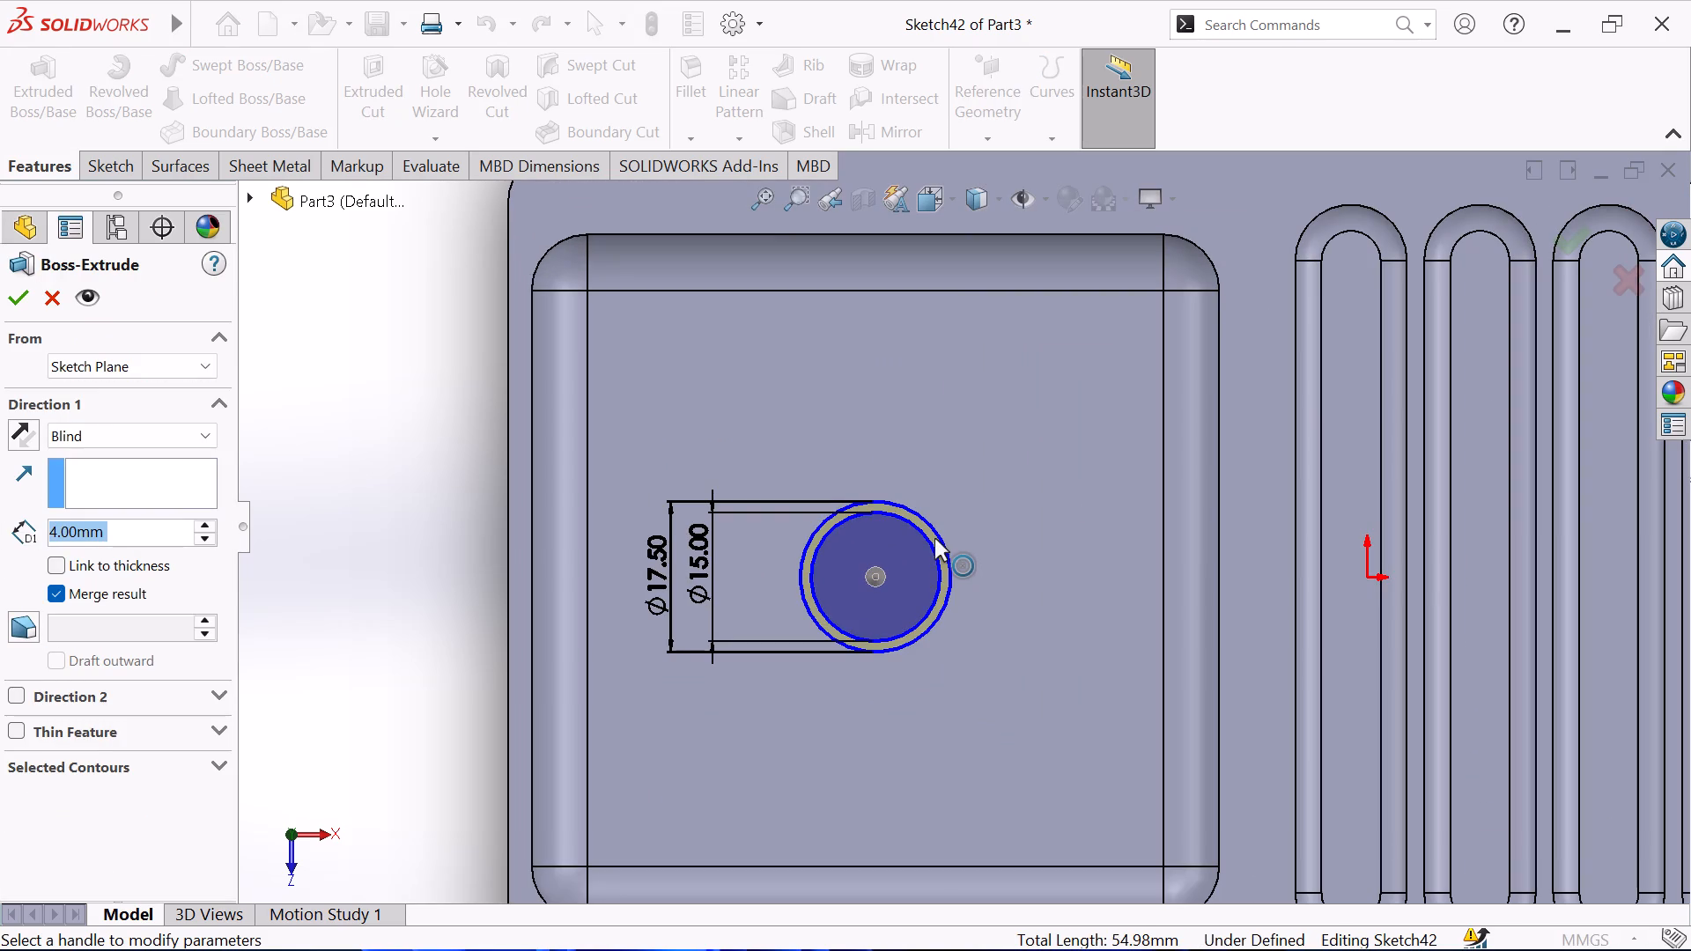
scroll(934, 538, down, 3)
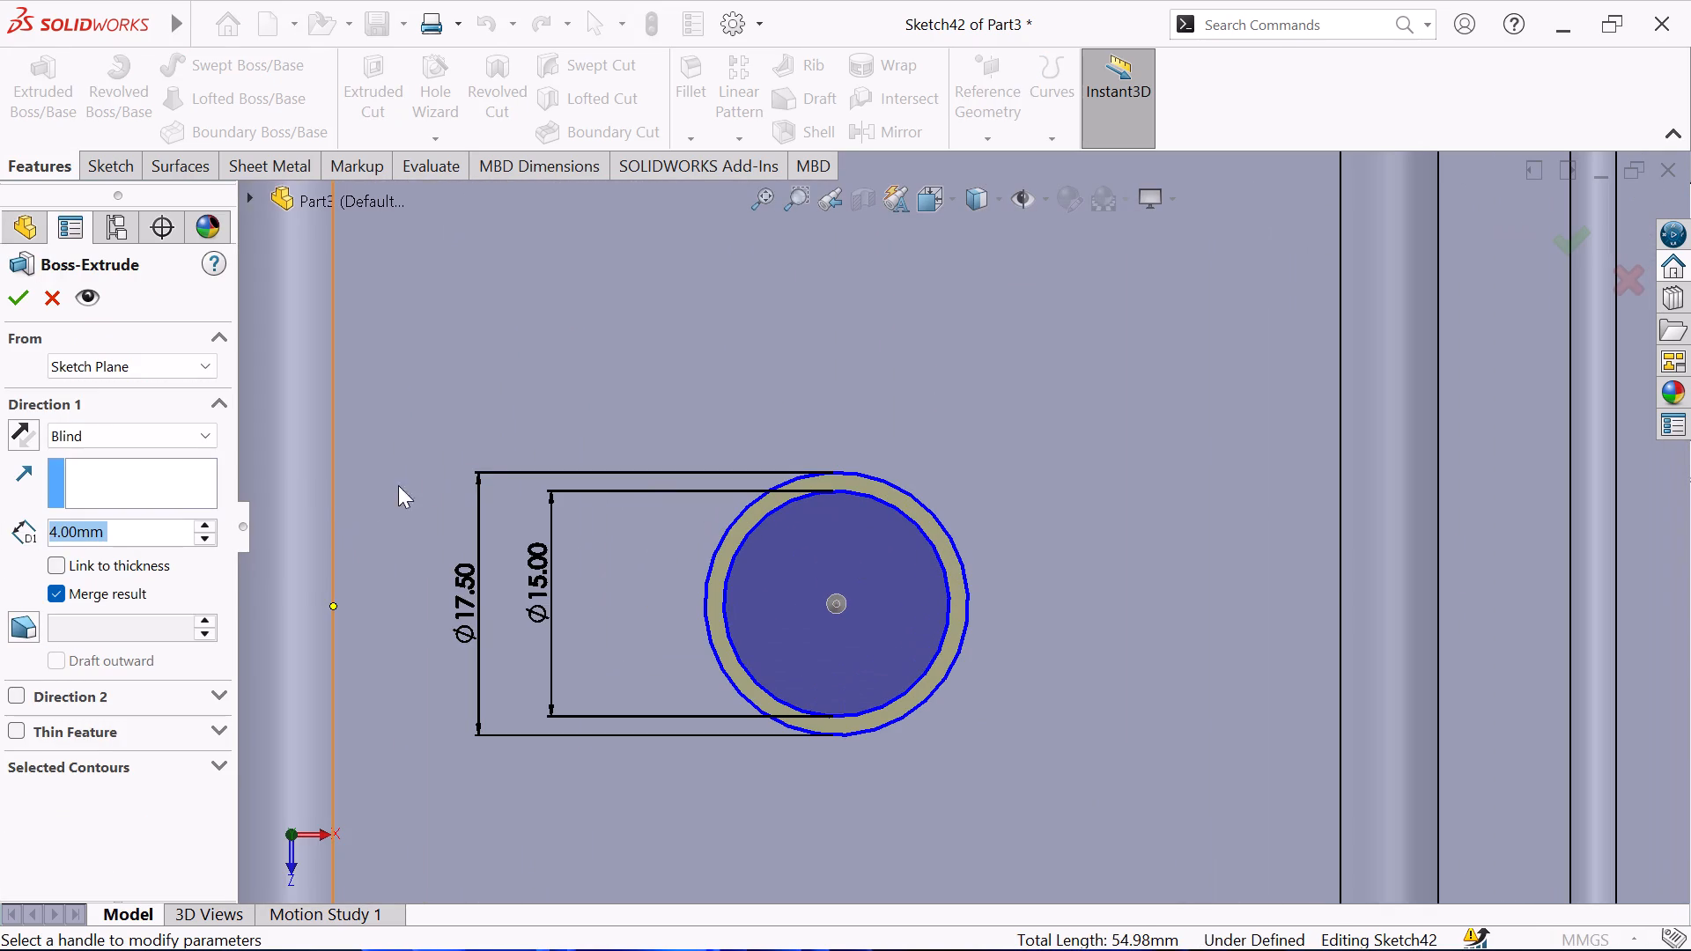
middle_drag(551, 397, 711, 400)
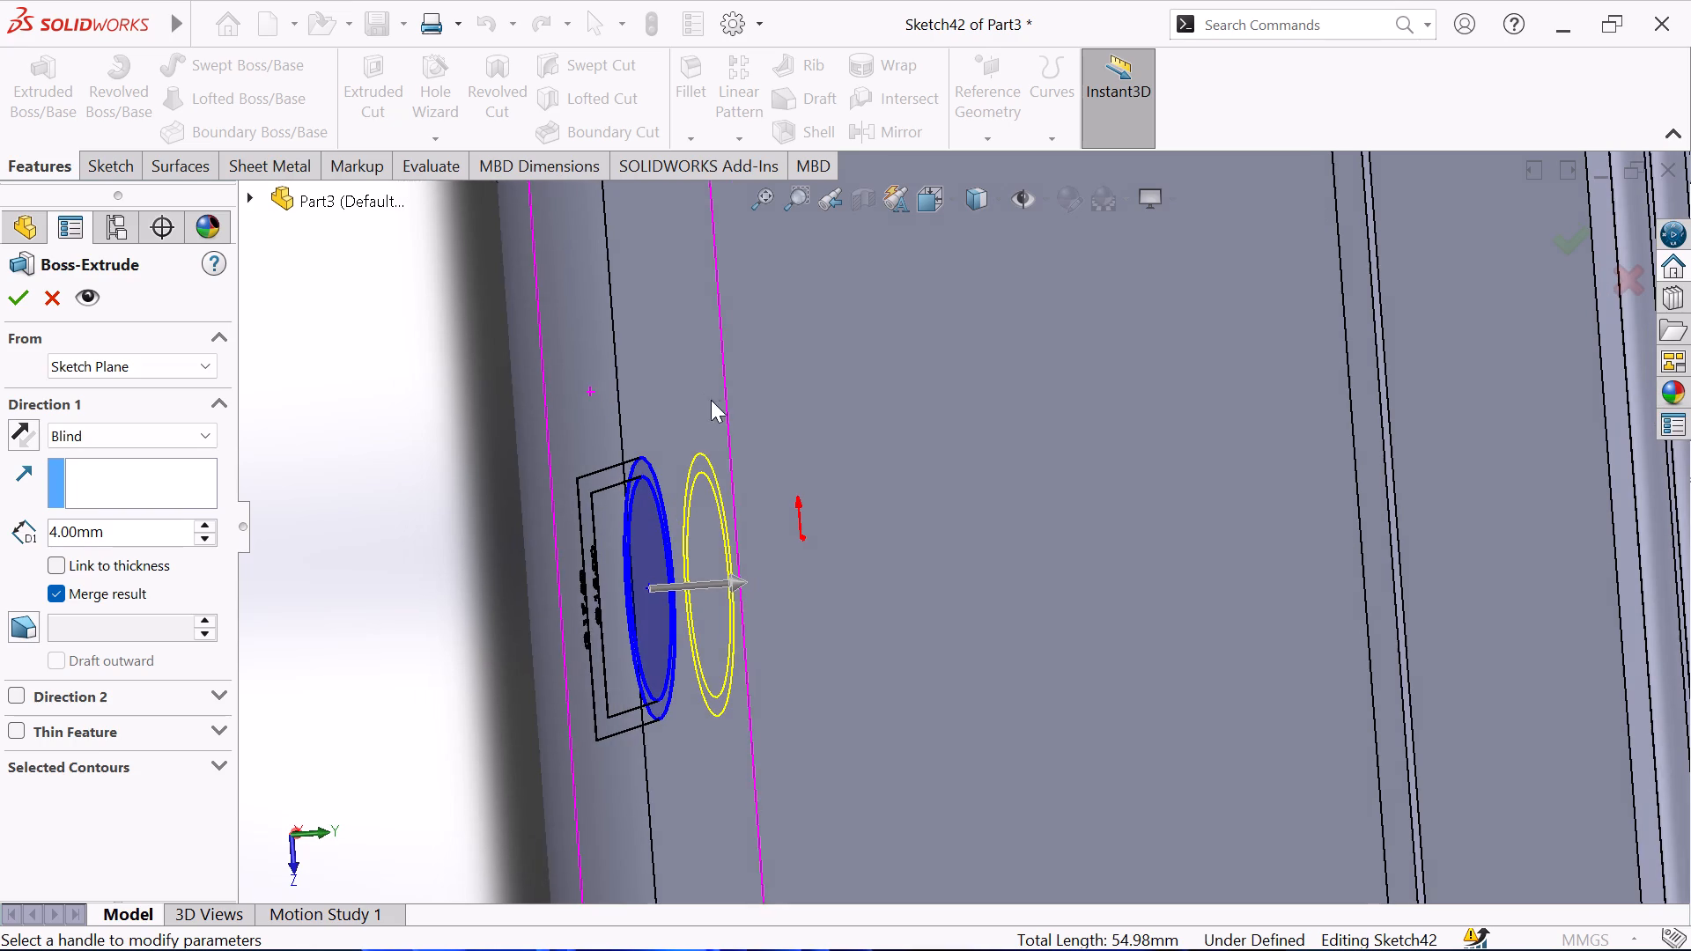
click(34, 437)
middle_drag(376, 449, 429, 435)
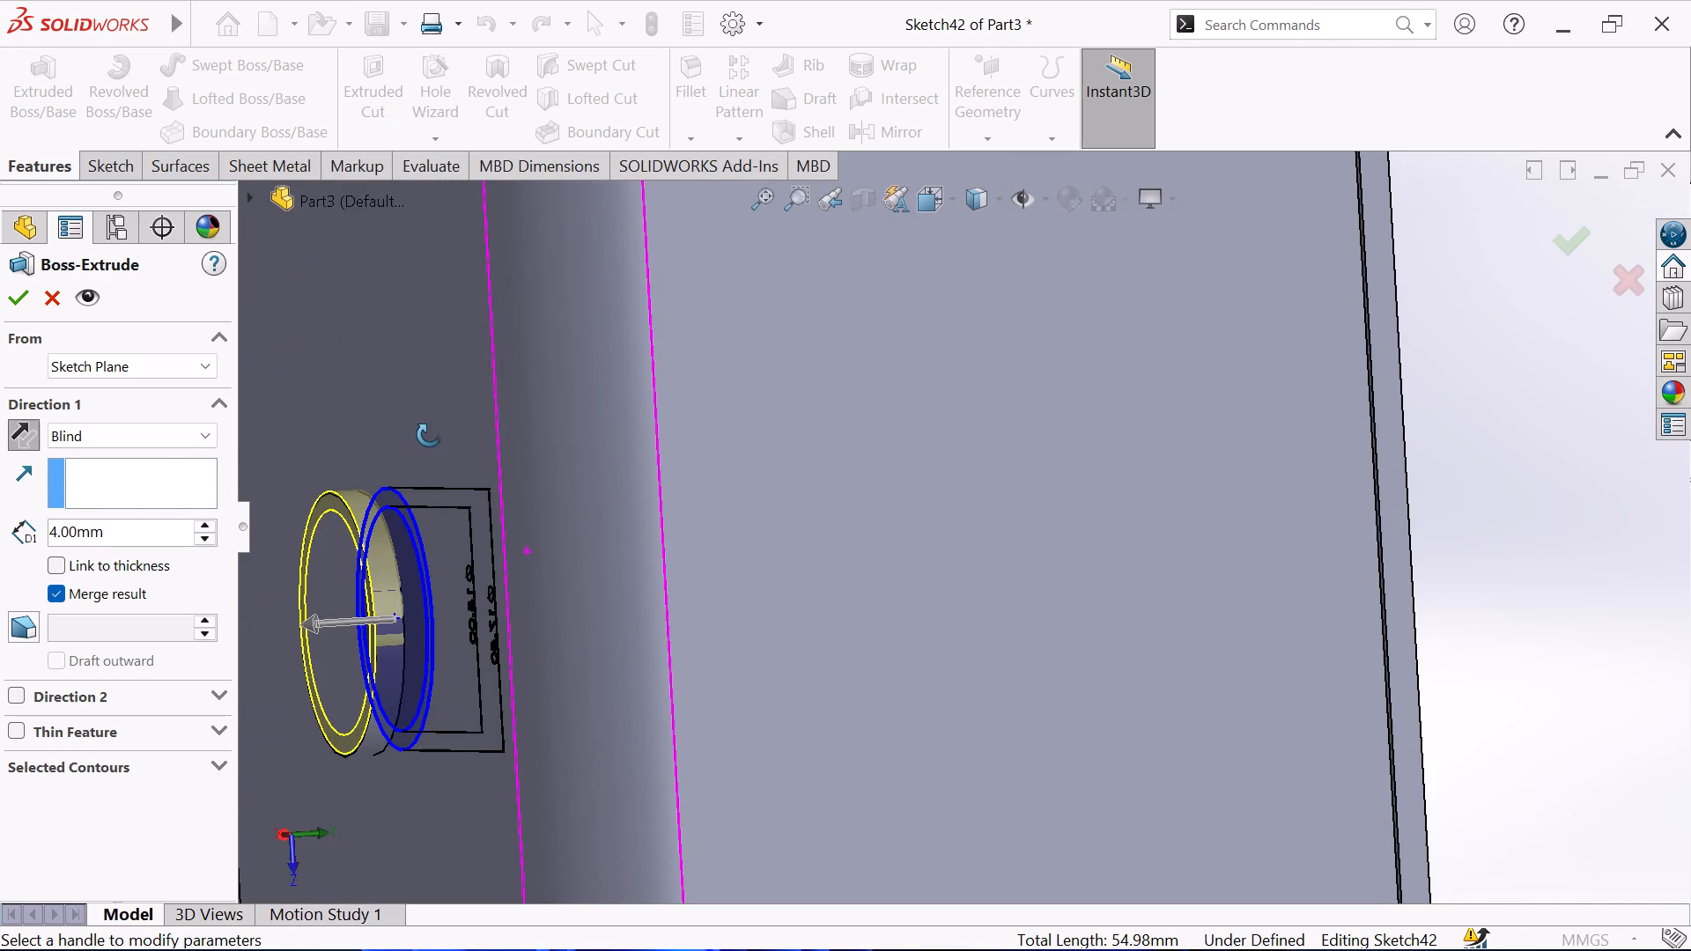
middle_drag(429, 435, 435, 456)
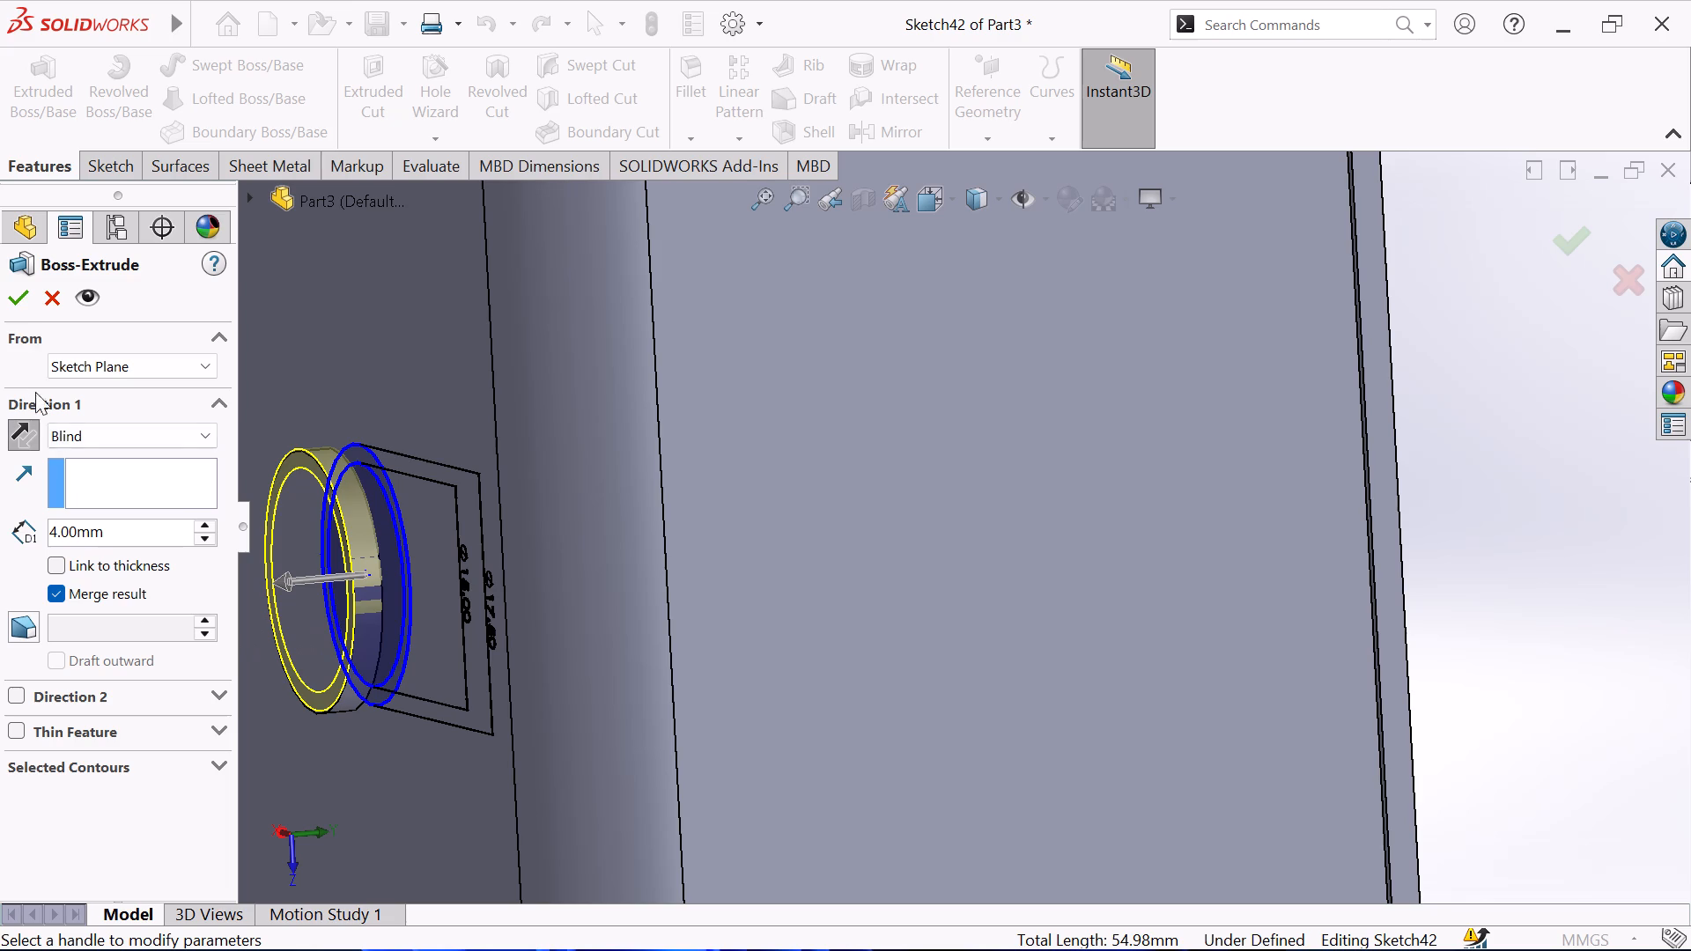
click(20, 304)
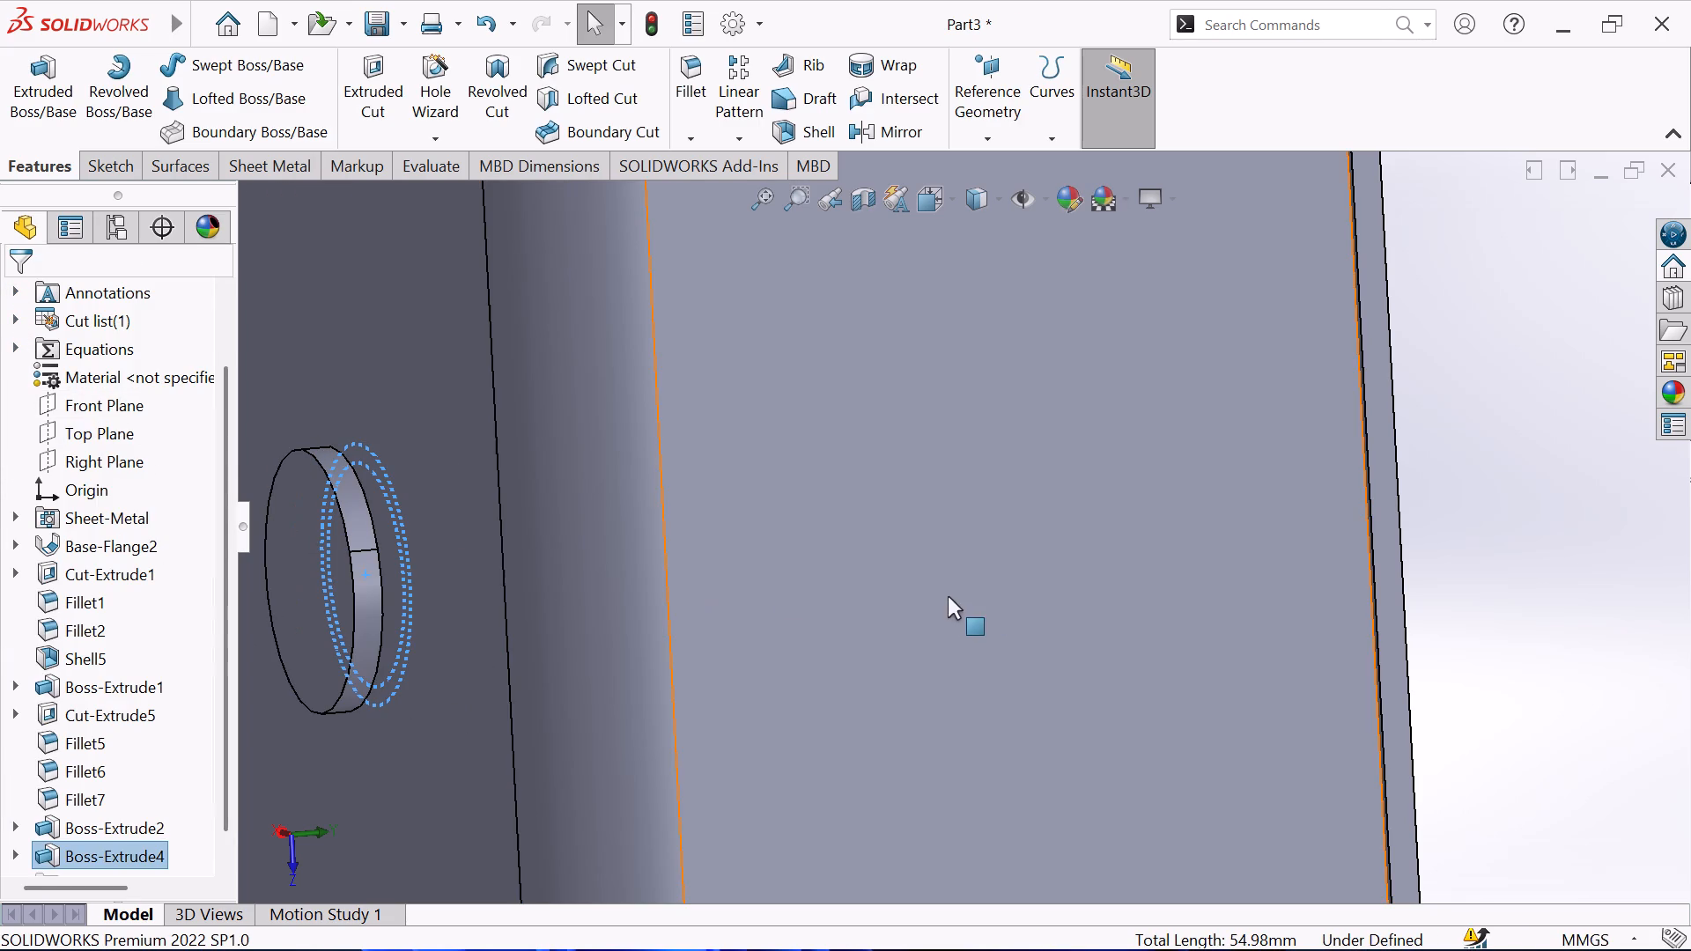
Select the ring boss's sketch in the feature tree and examine its position from inside the pocket.
scroll(88, 865, down, 1)
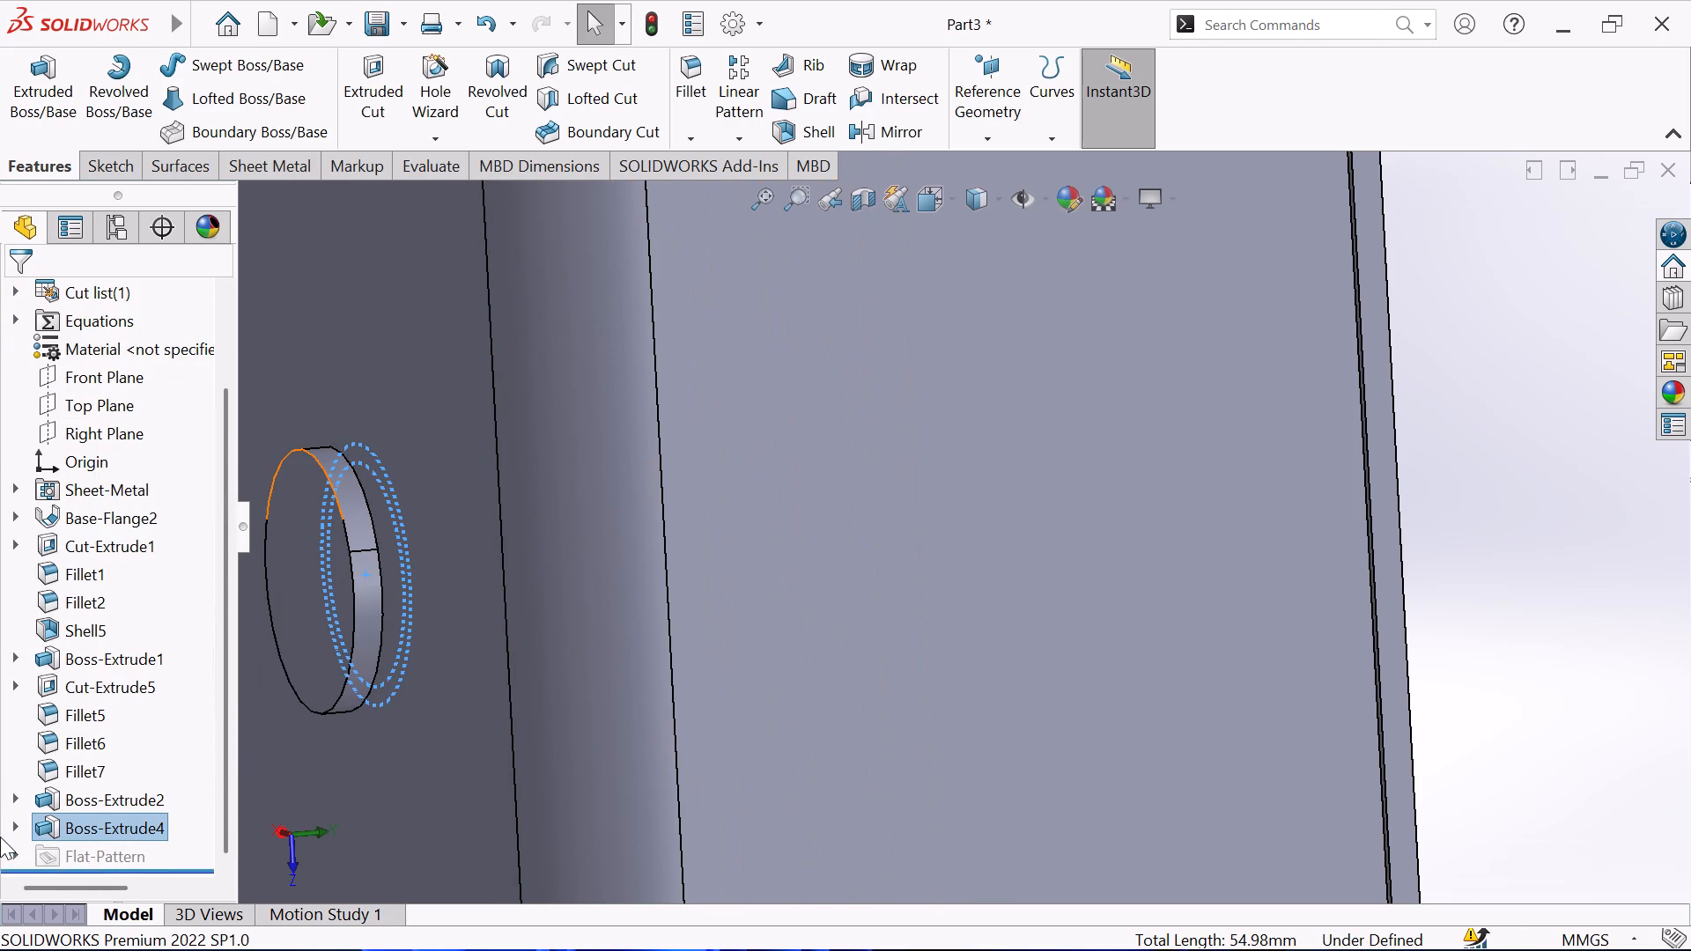
click(16, 826)
click(138, 857)
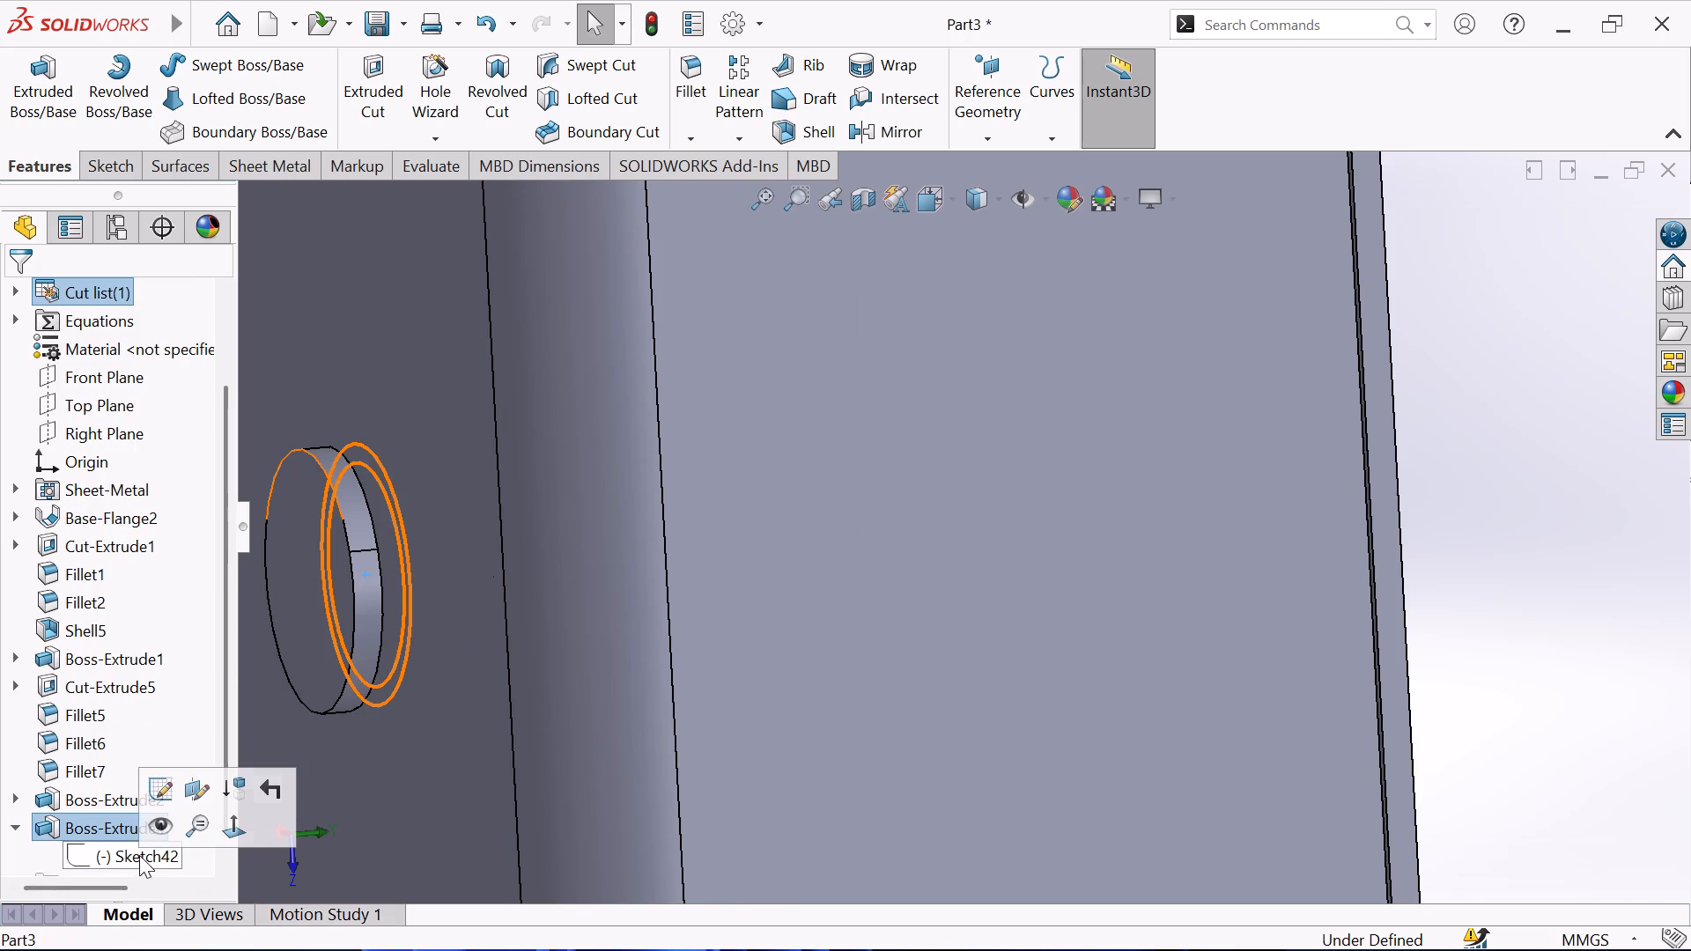
scroll(570, 698, up, 1)
middle_drag(605, 641, 328, 617)
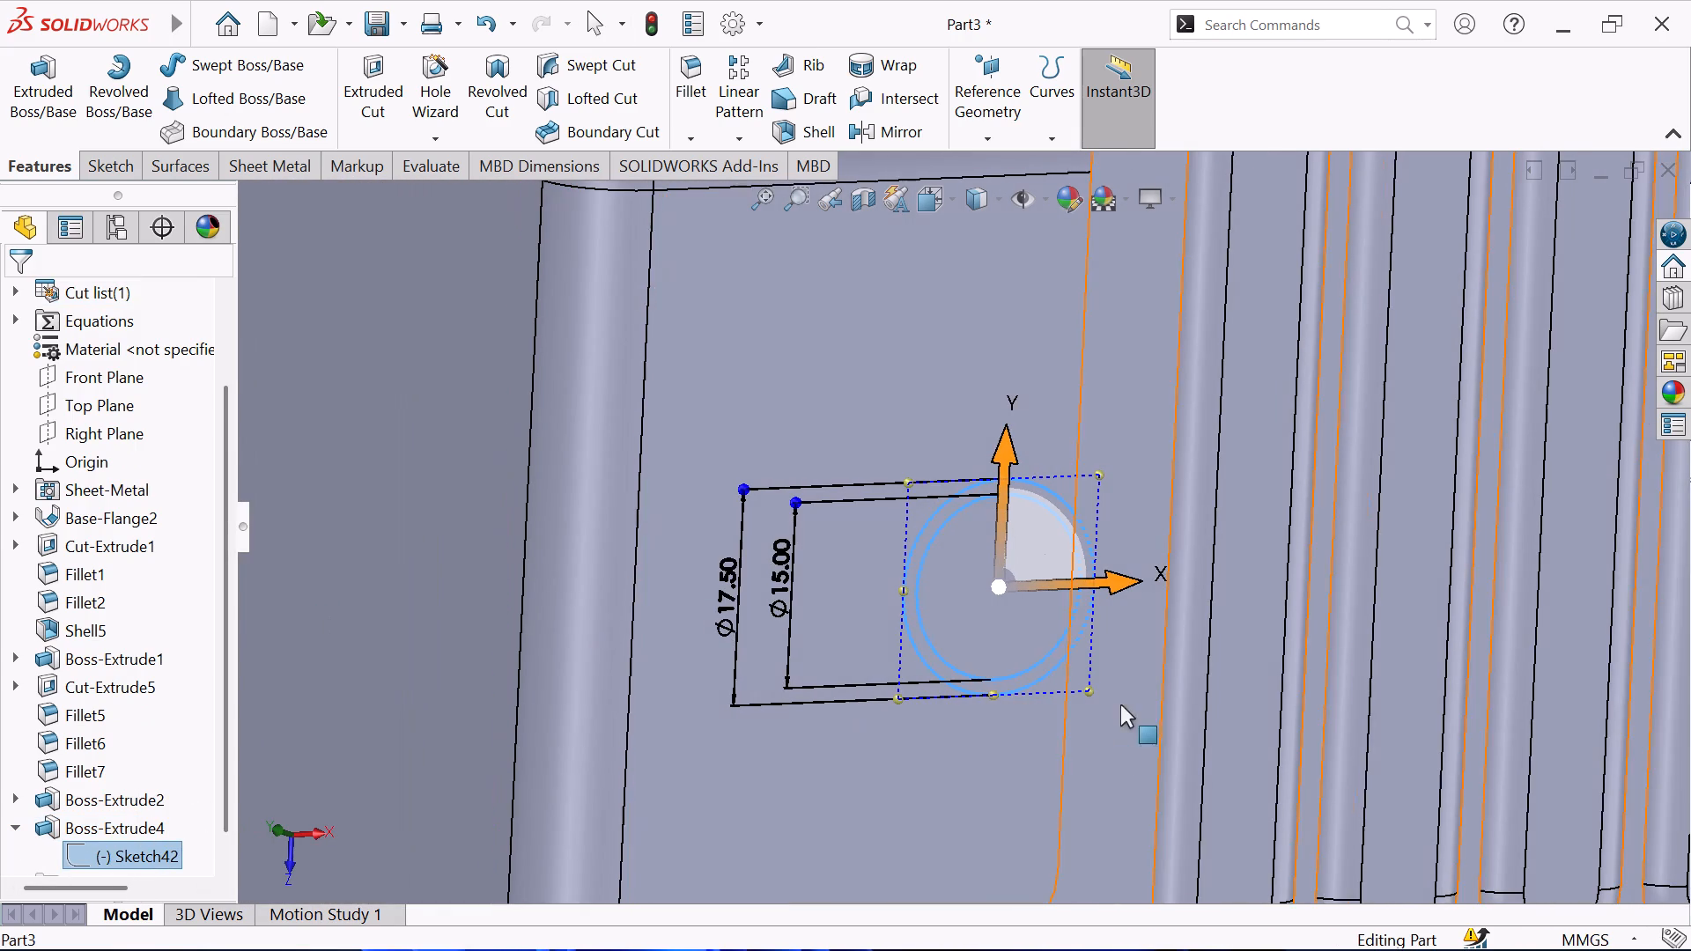
click(972, 603)
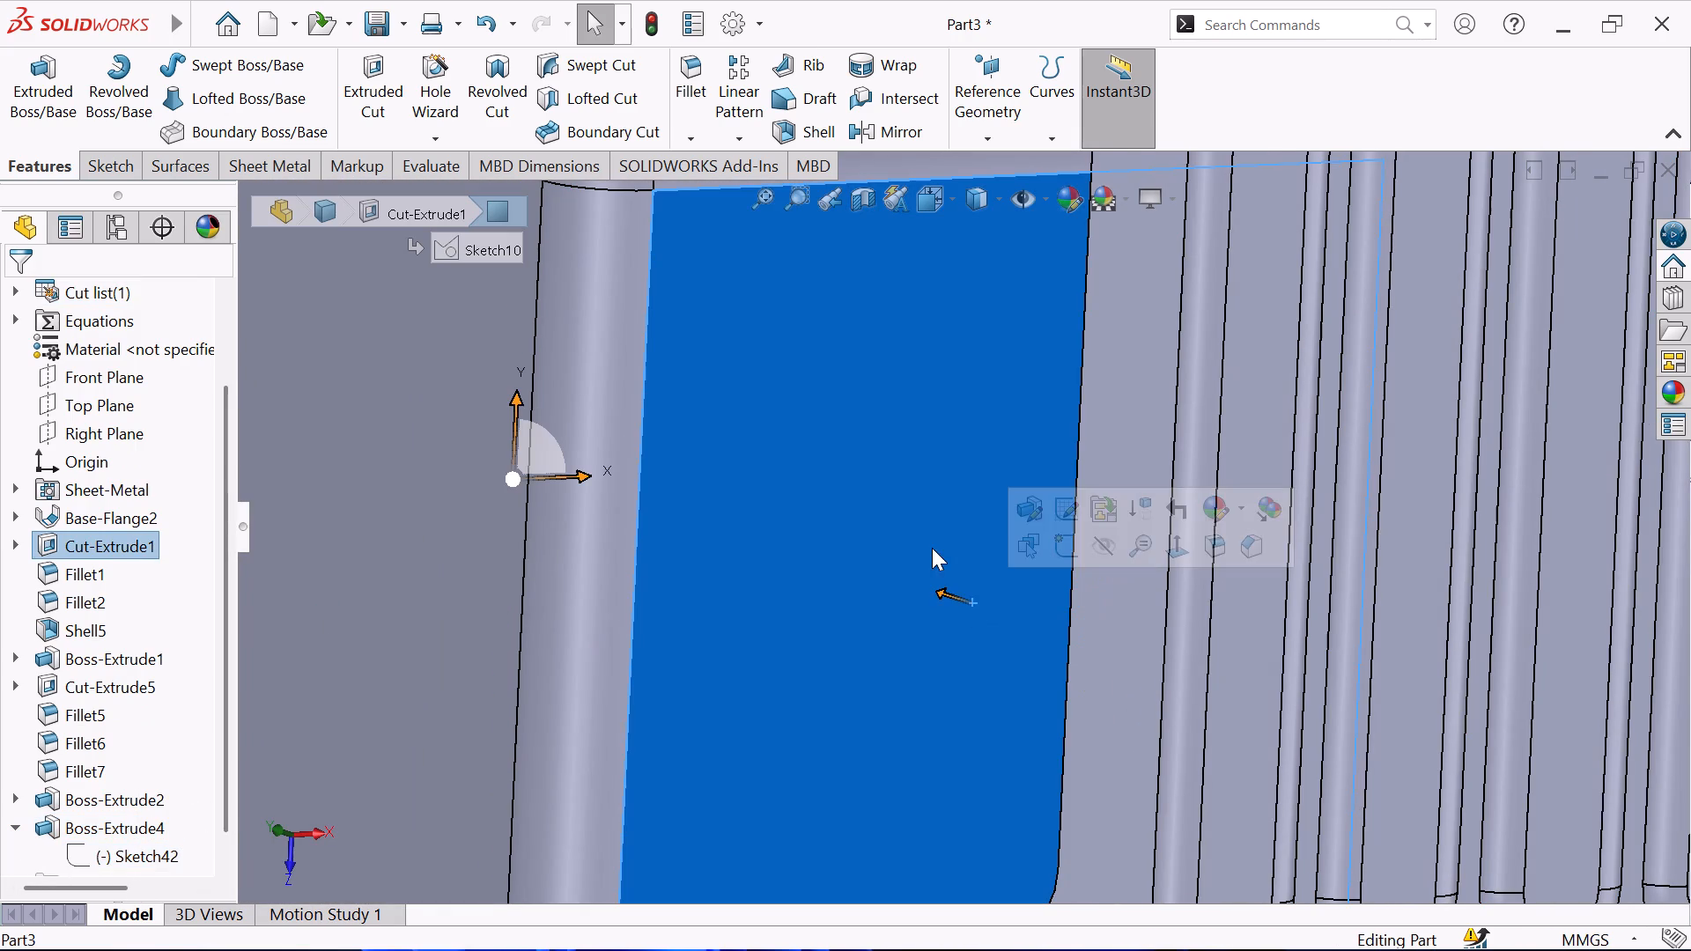
key(Escape)
key(Escape)
scroll(948, 607, up, 2)
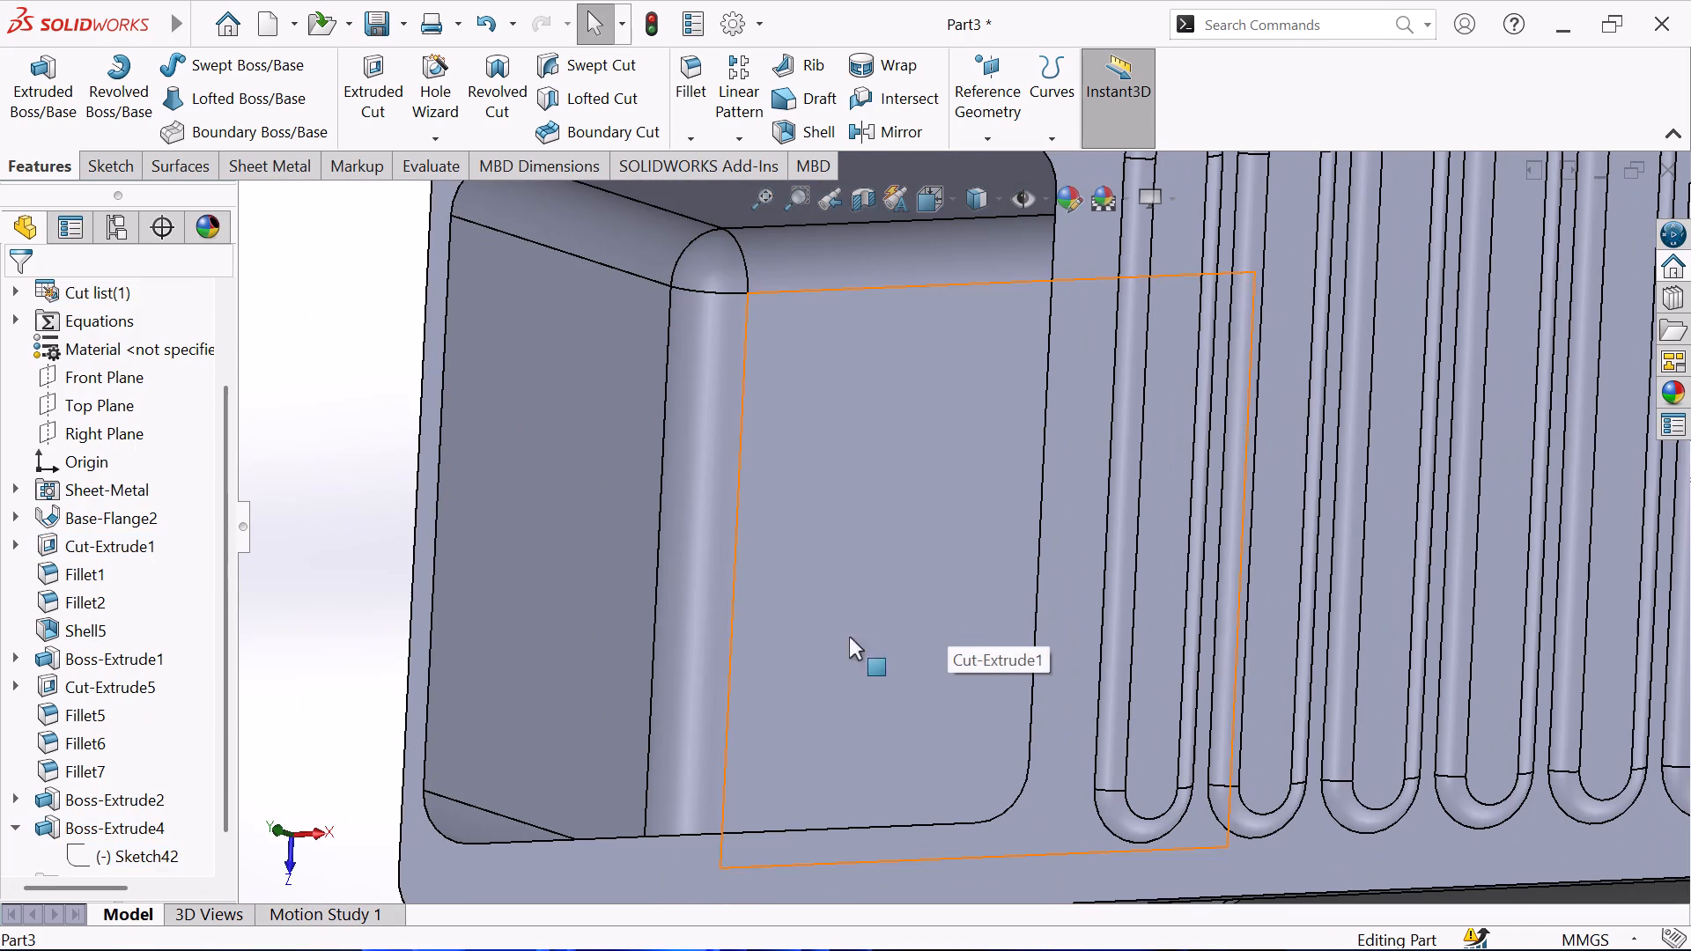
Start a sketch on the circular face beneath the pocket and draw a concentric circle with a radius of about 4.7 mm.
middle_drag(783, 592, 1216, 356)
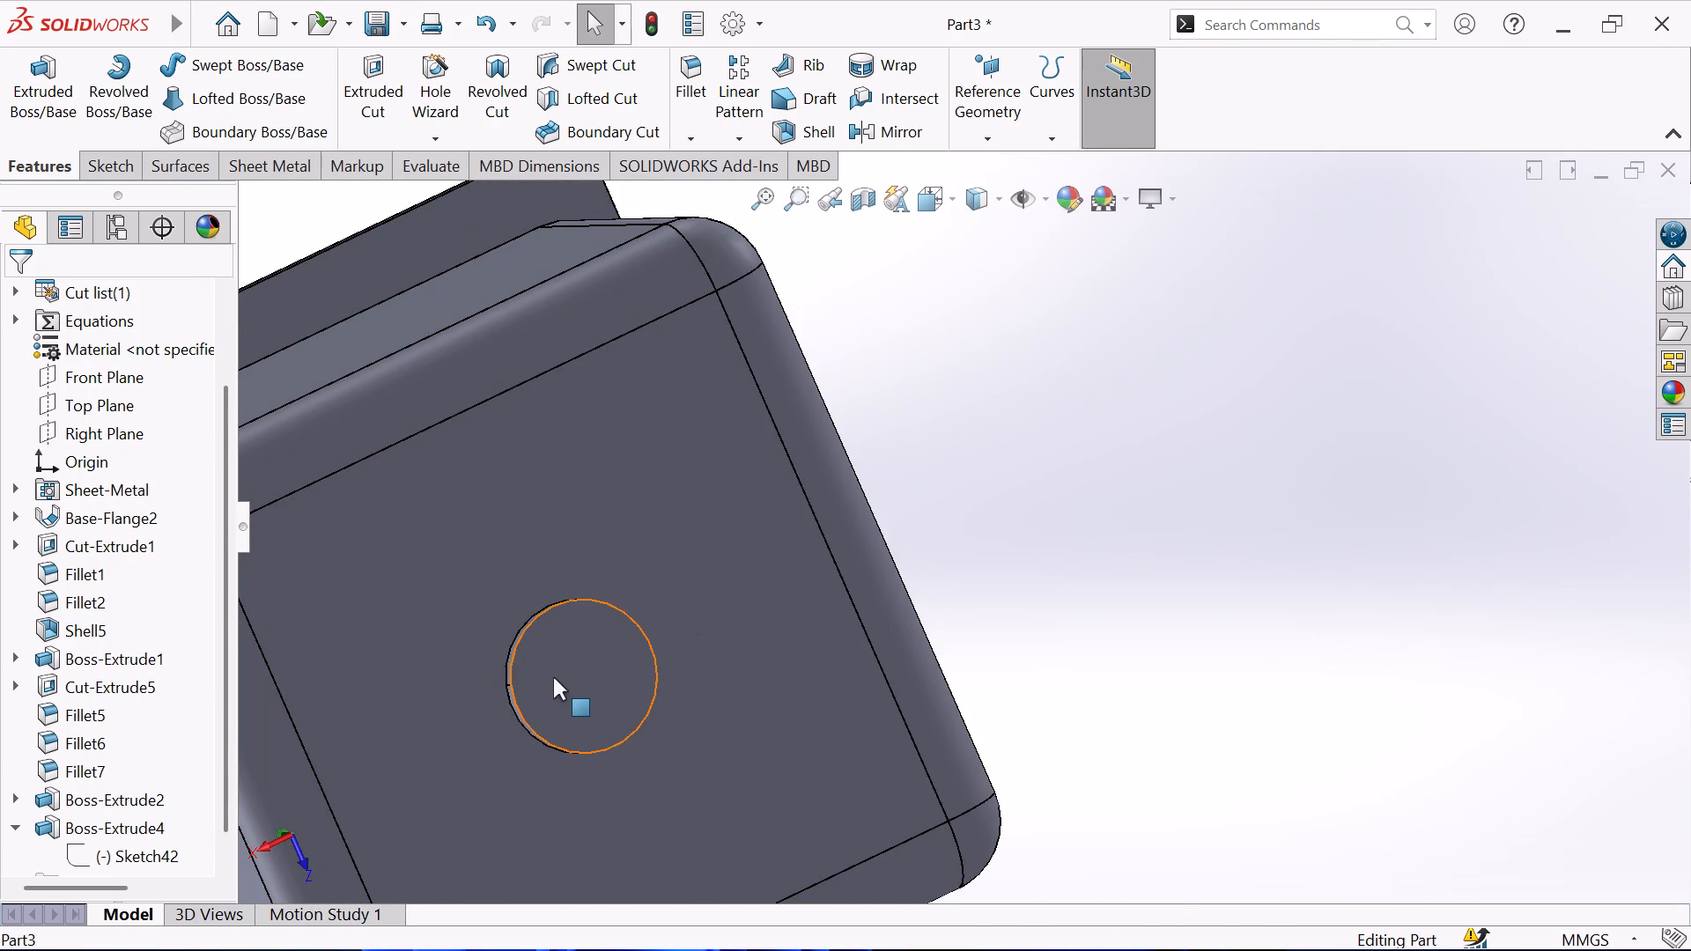
click(561, 675)
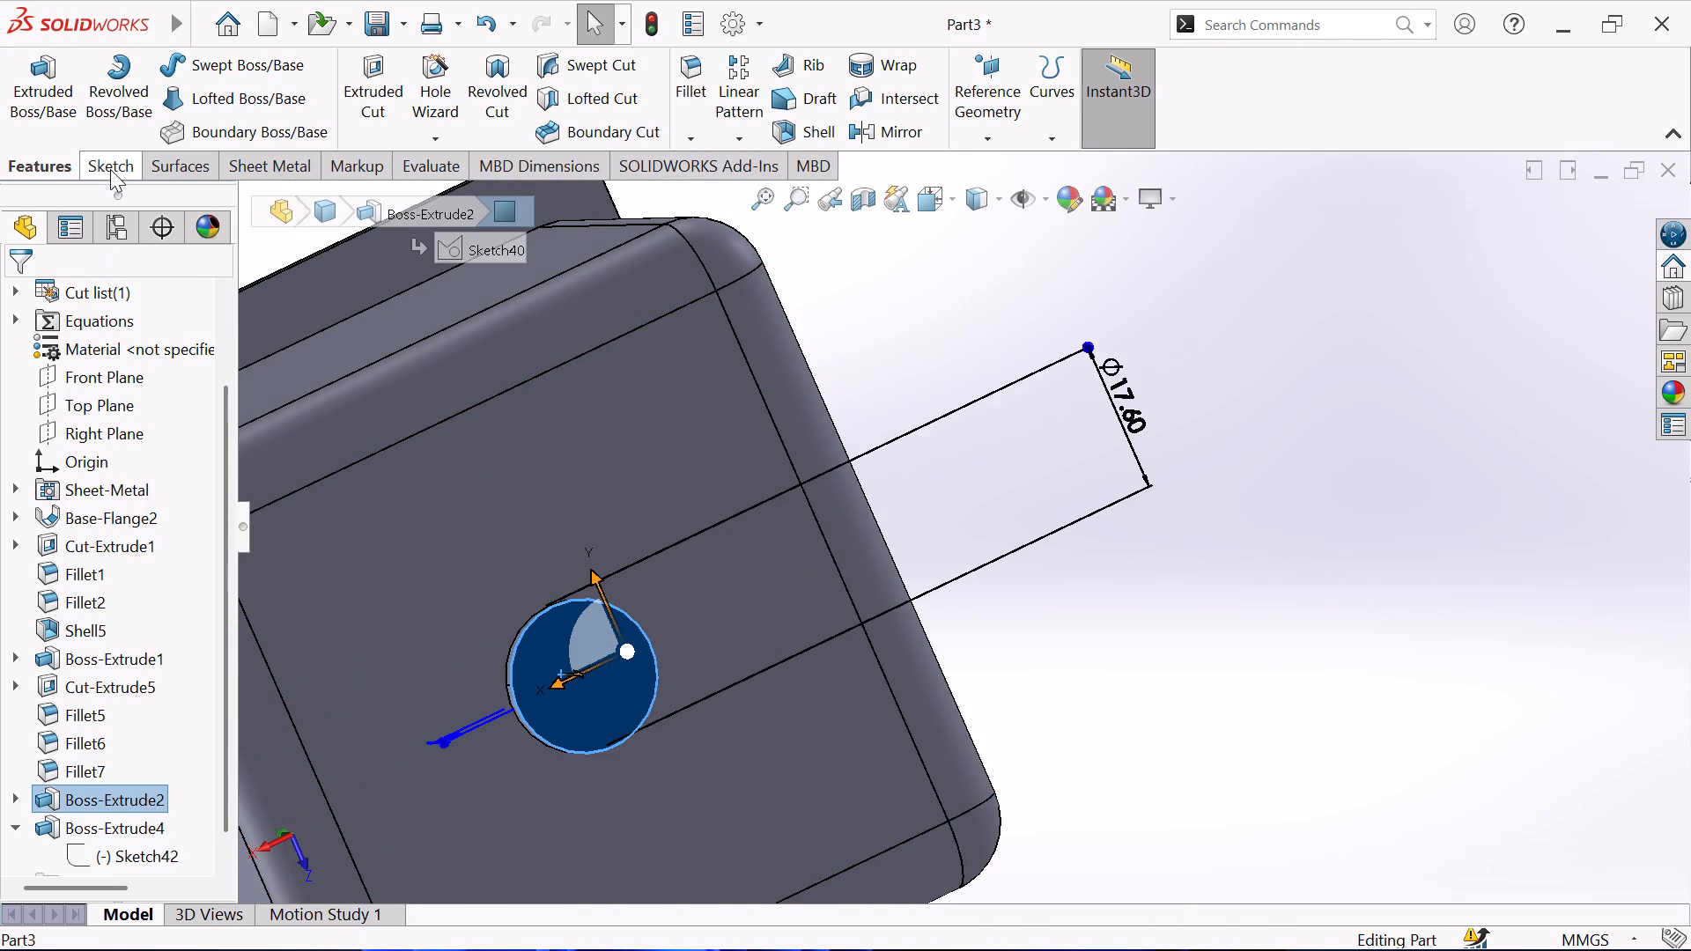
click(110, 169)
click(51, 109)
scroll(661, 370, down, 1)
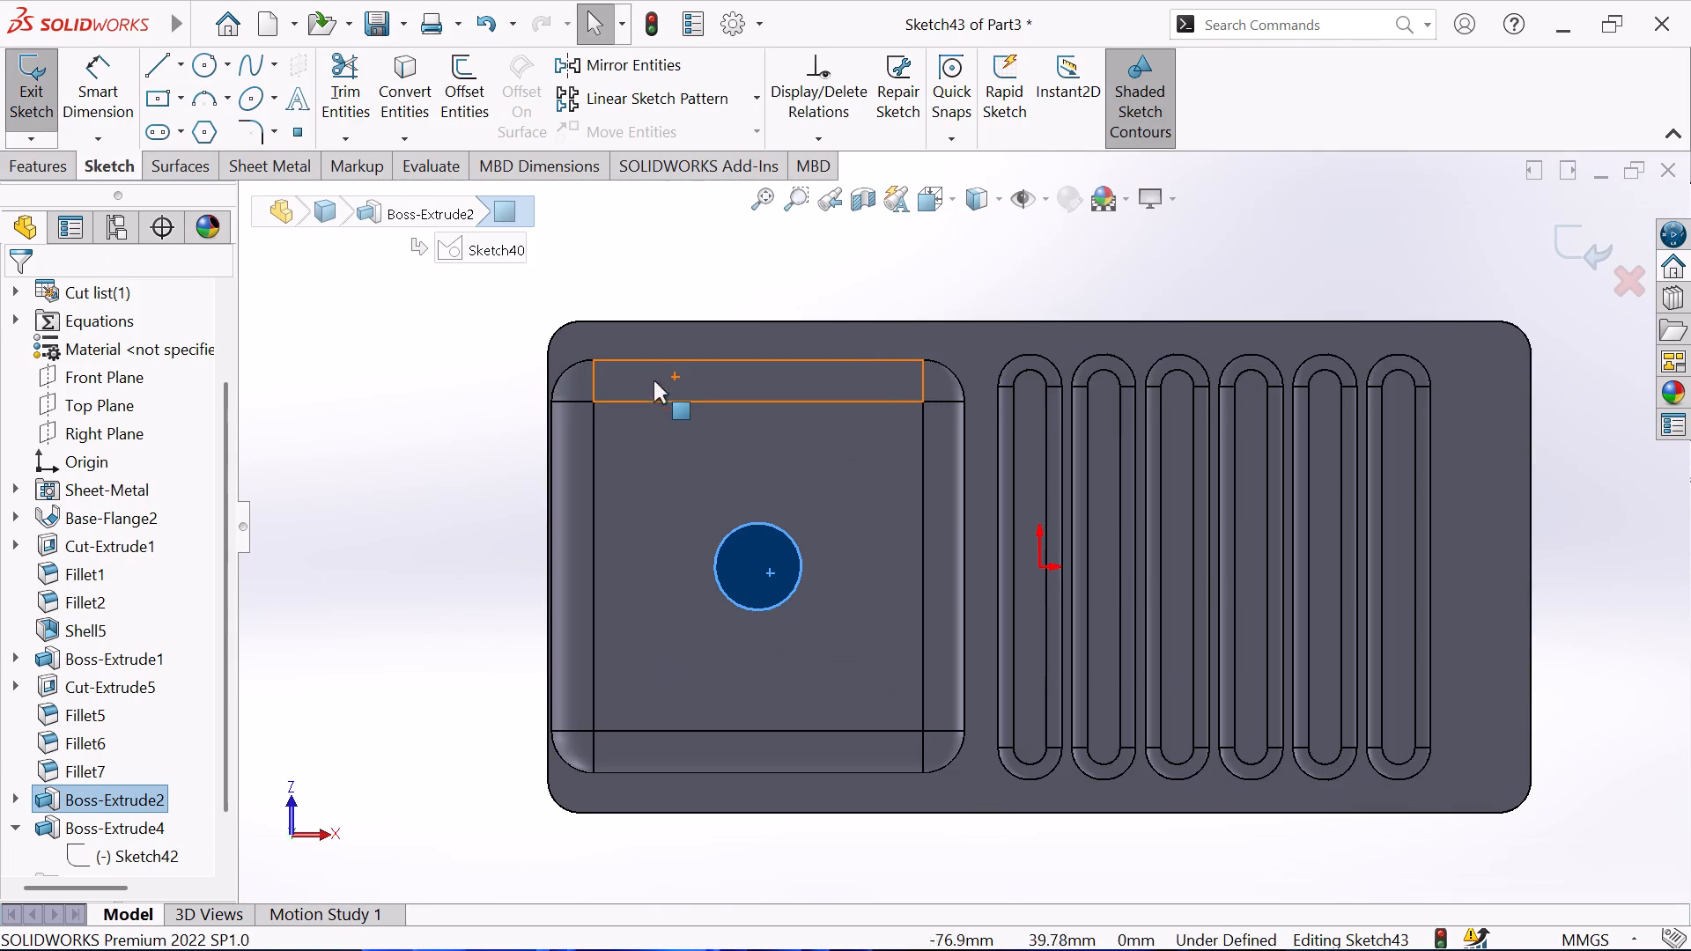
click(206, 67)
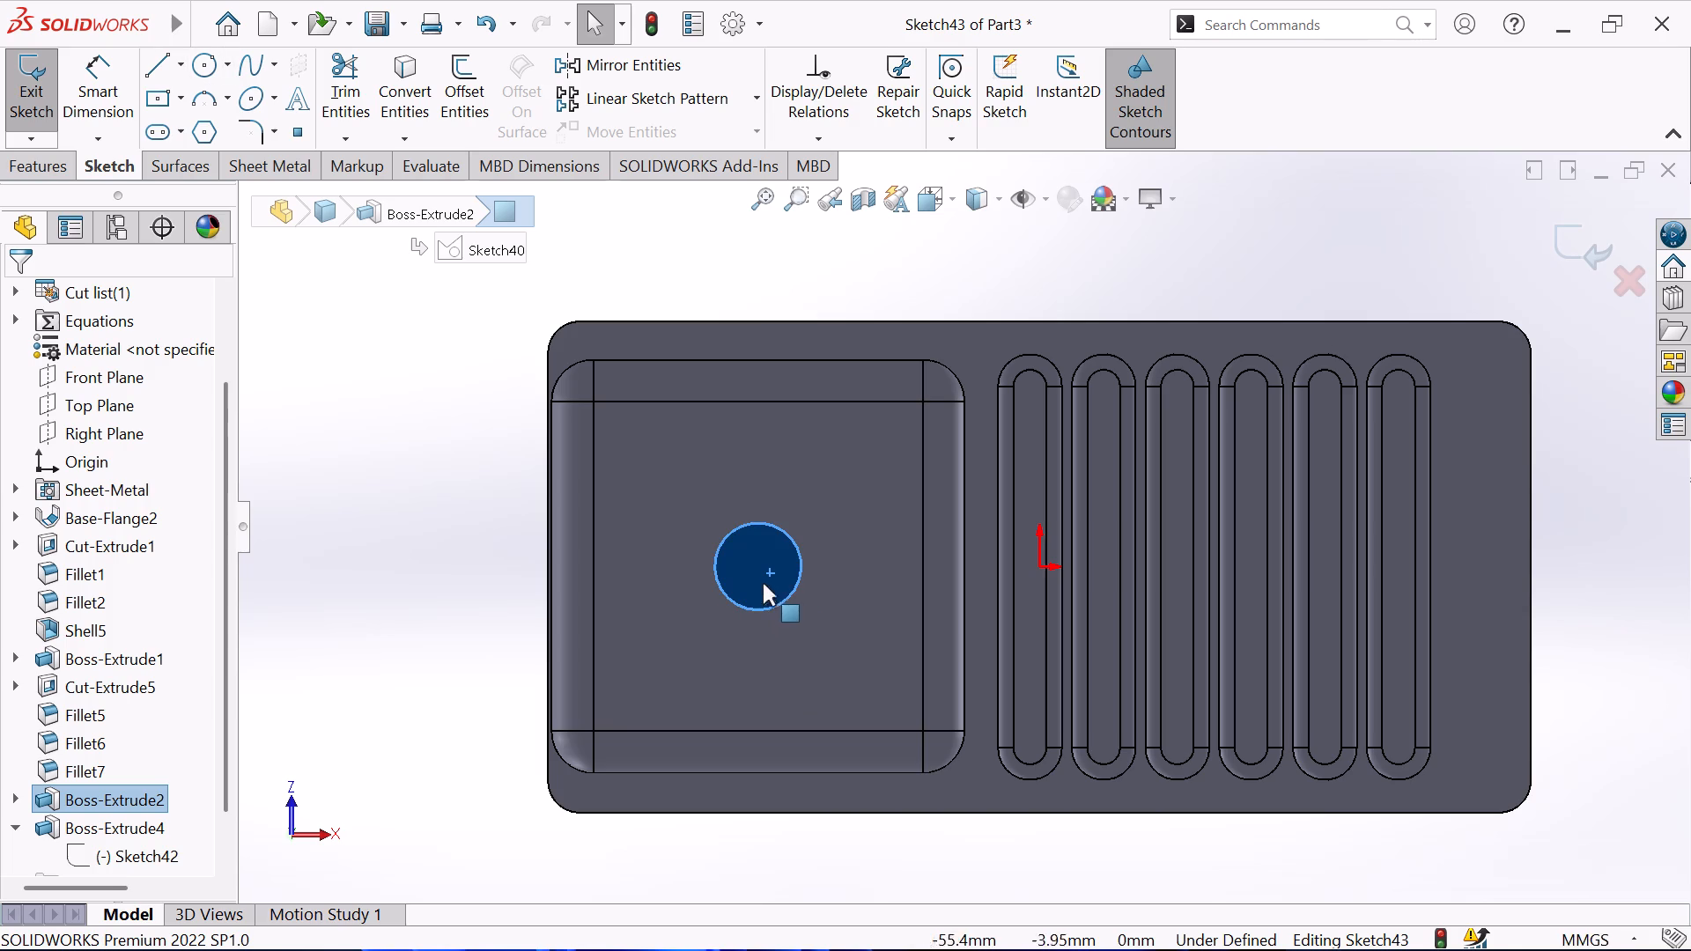
scroll(754, 571, down, 3)
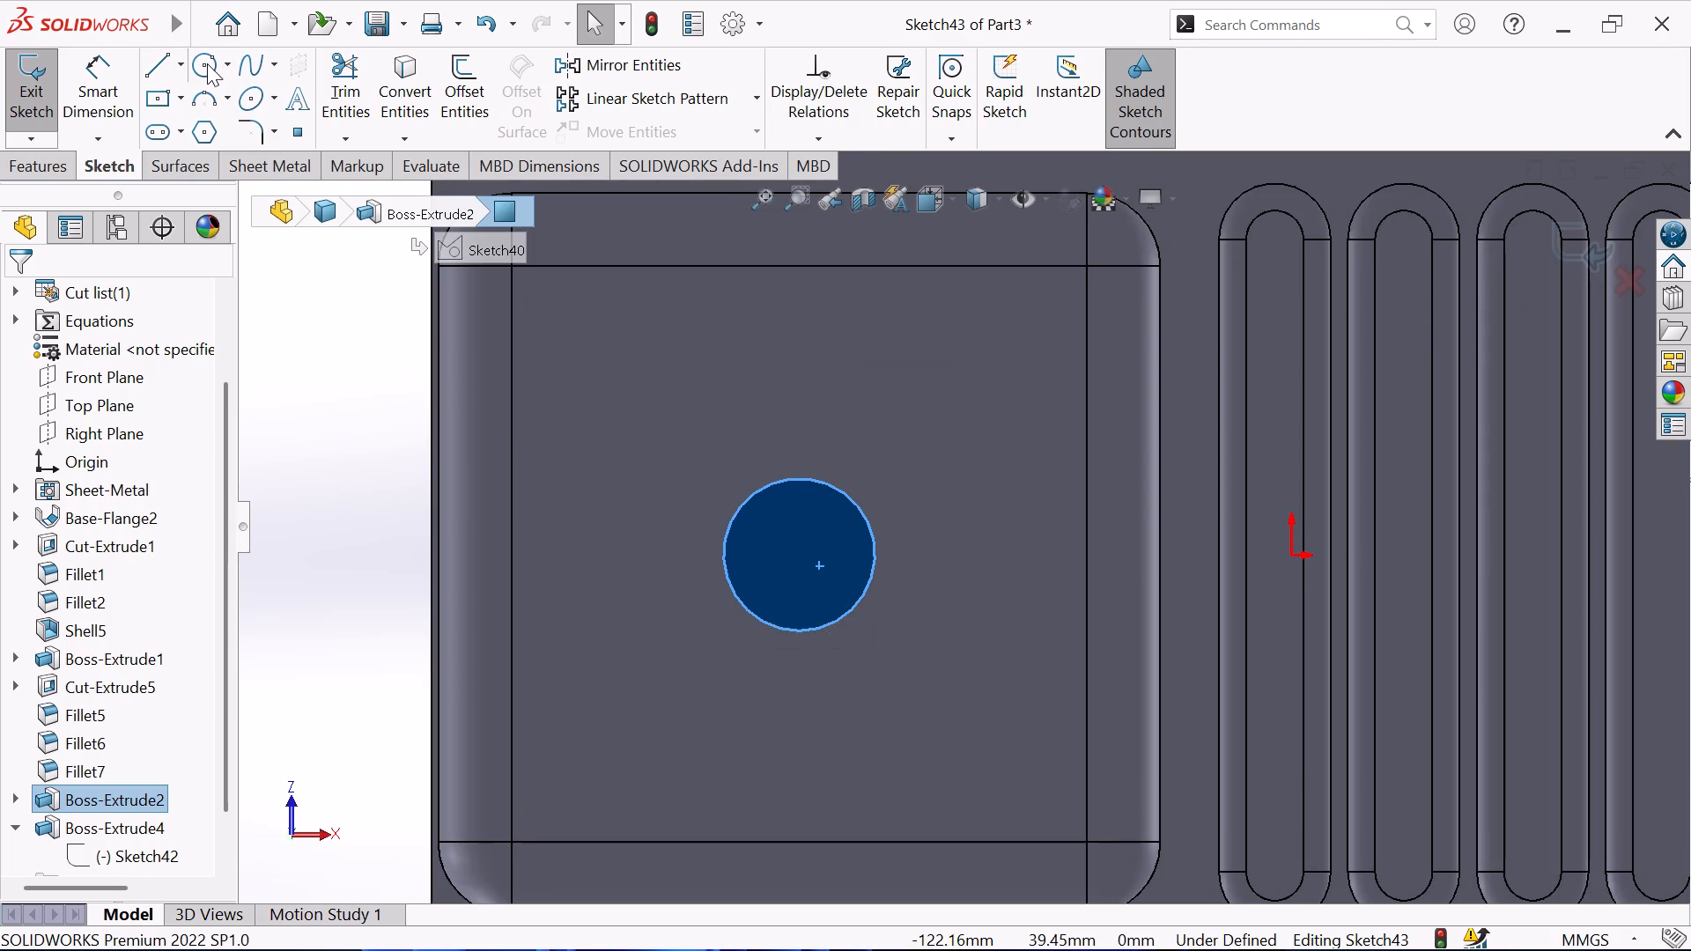
click(207, 63)
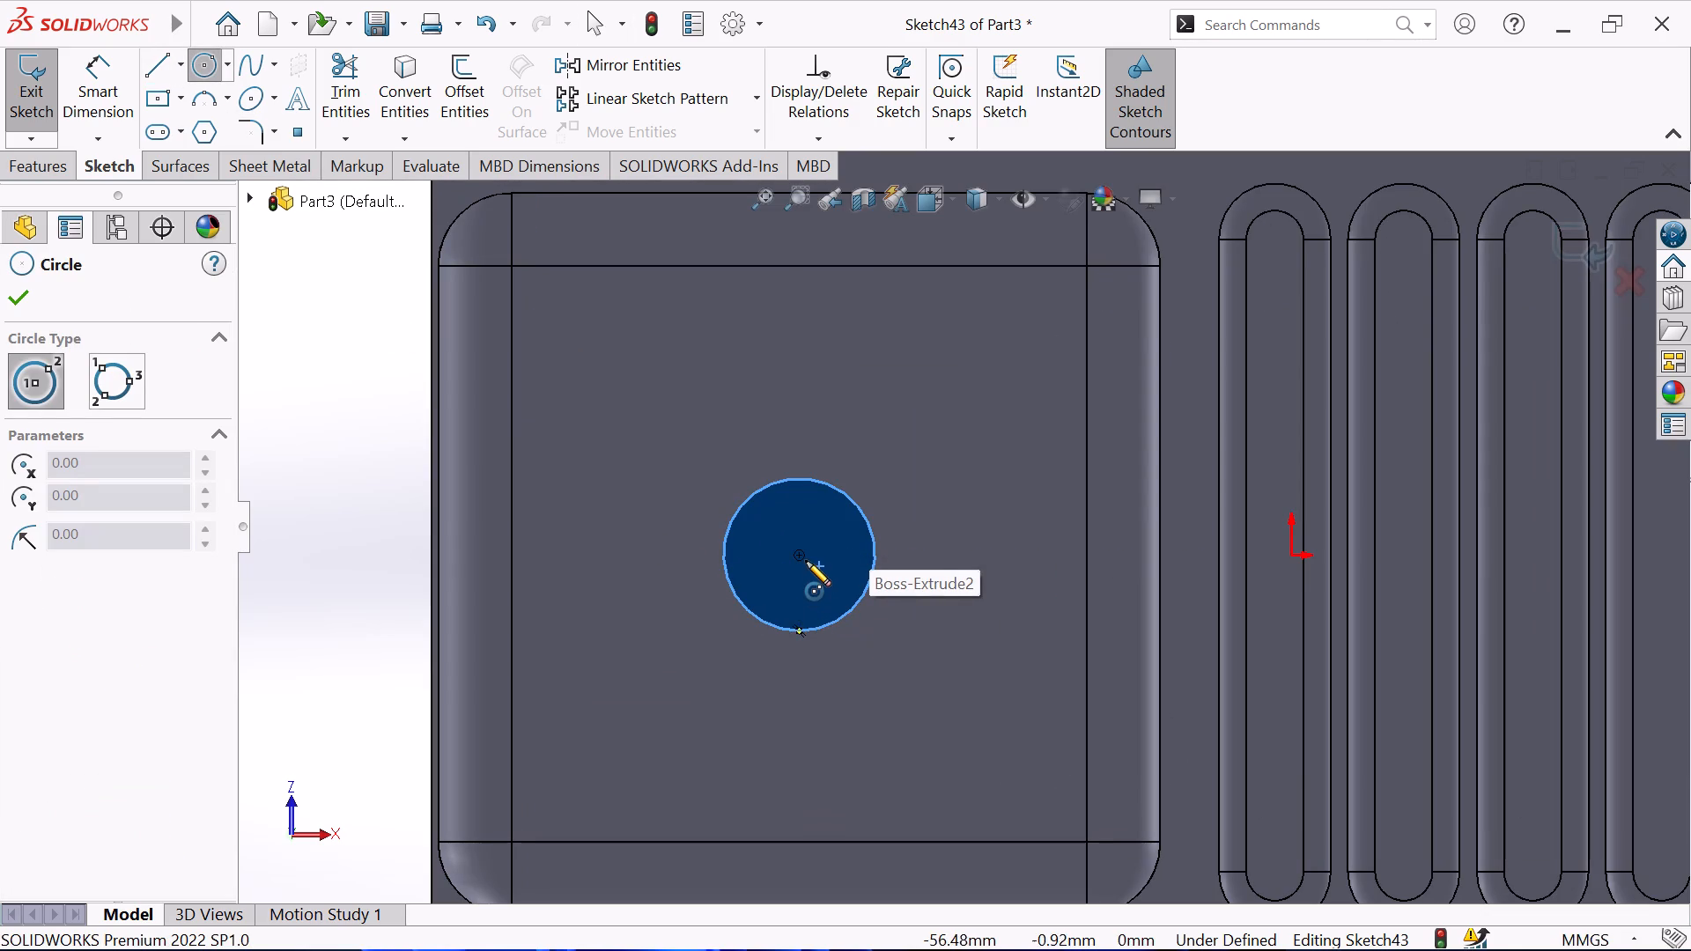
click(799, 555)
click(805, 516)
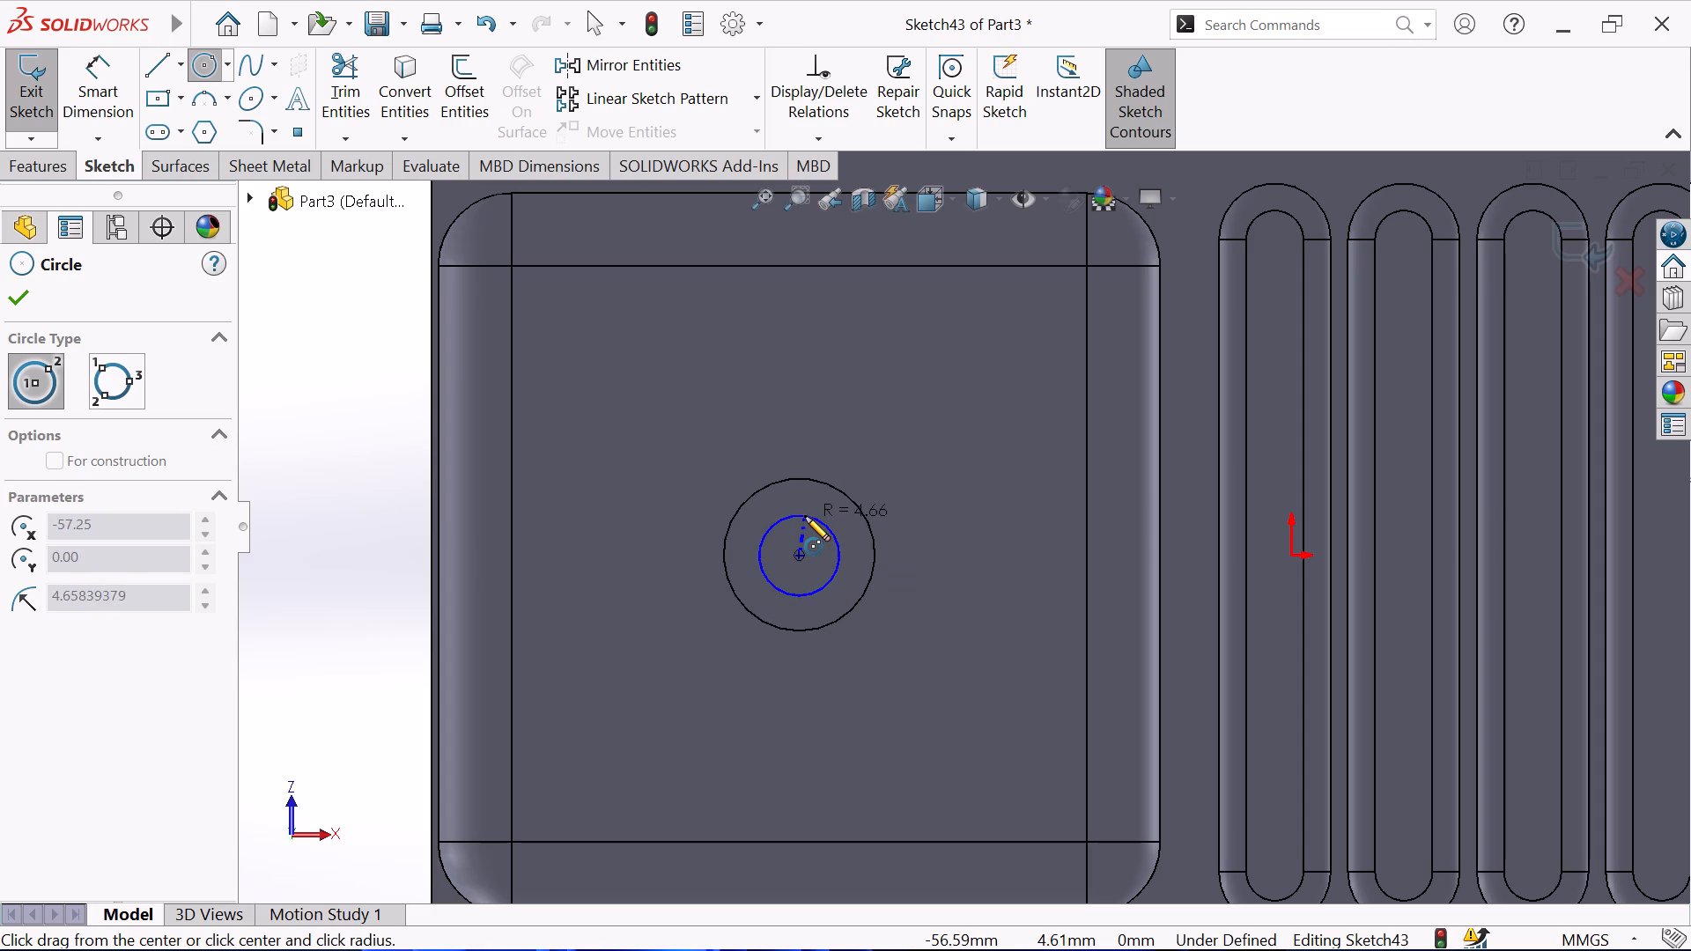
click(18, 300)
Dimension the new circle to a diameter of 15 mm.
click(101, 102)
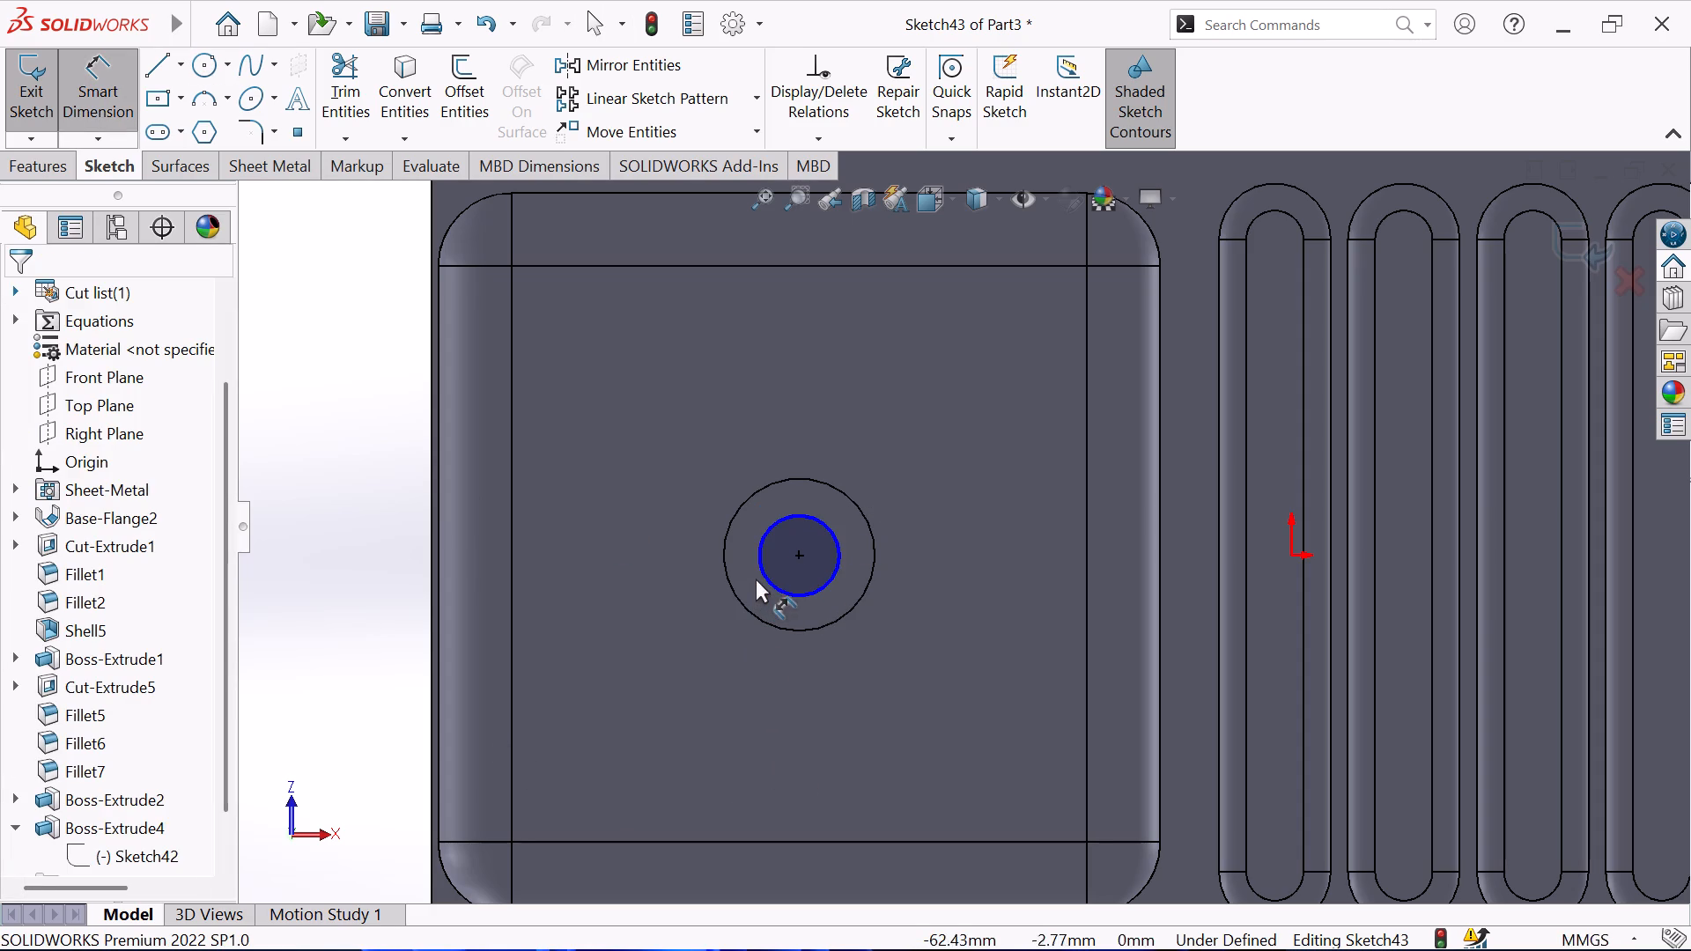
click(761, 572)
click(660, 539)
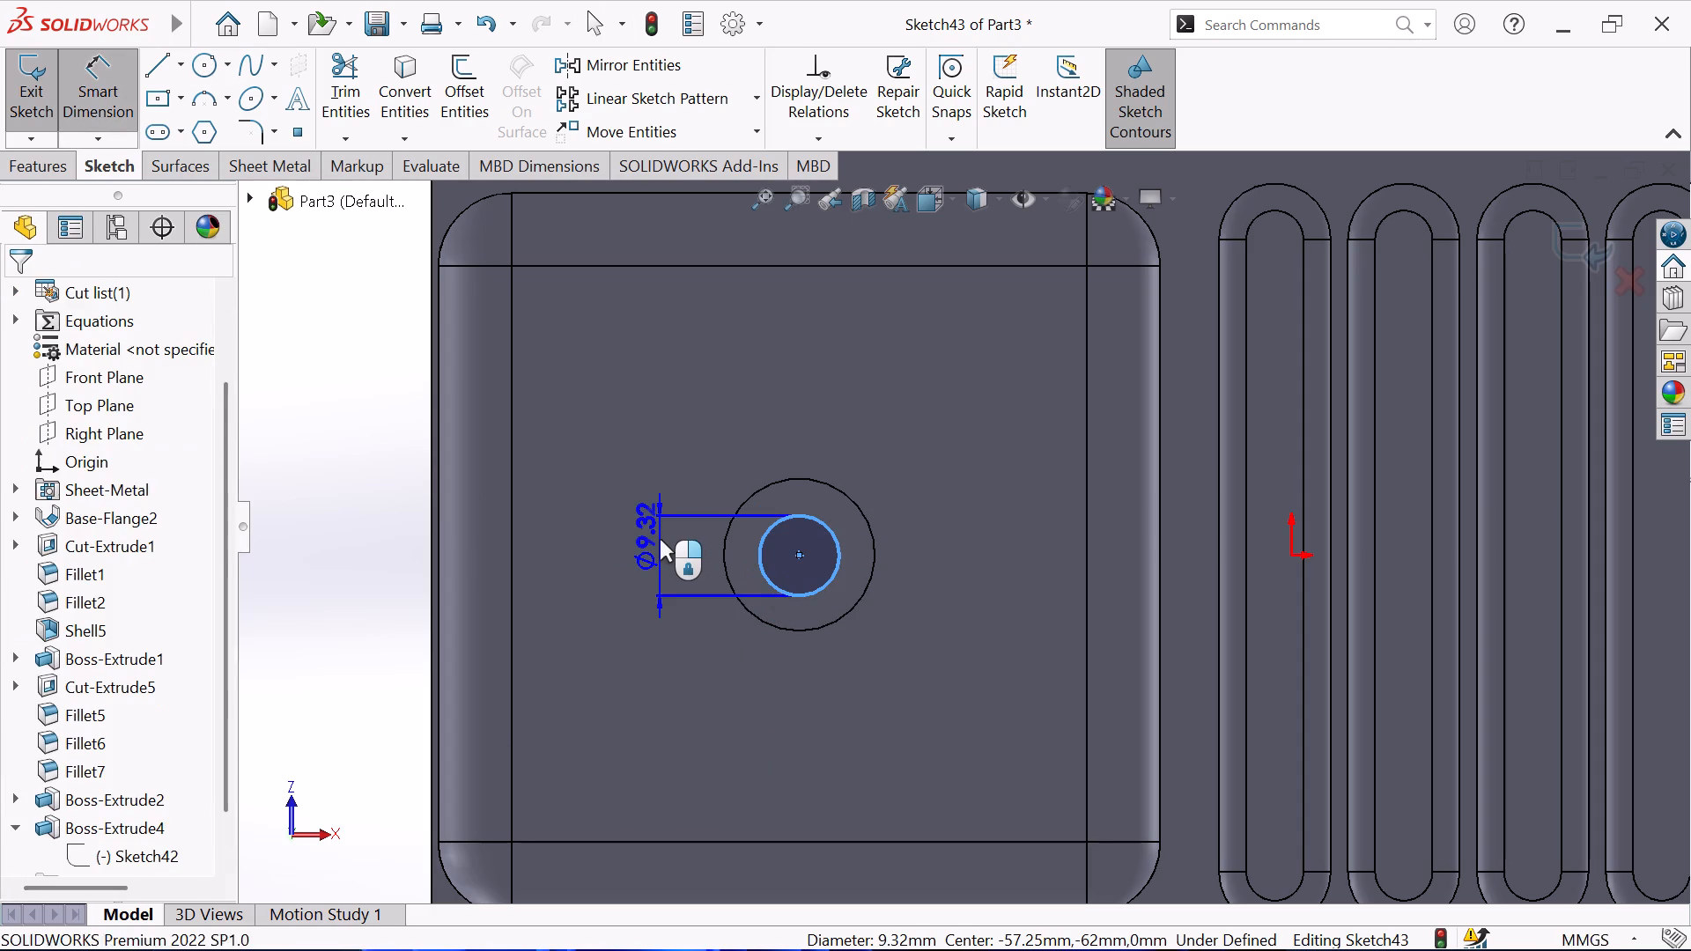
text(15)
key(Return)
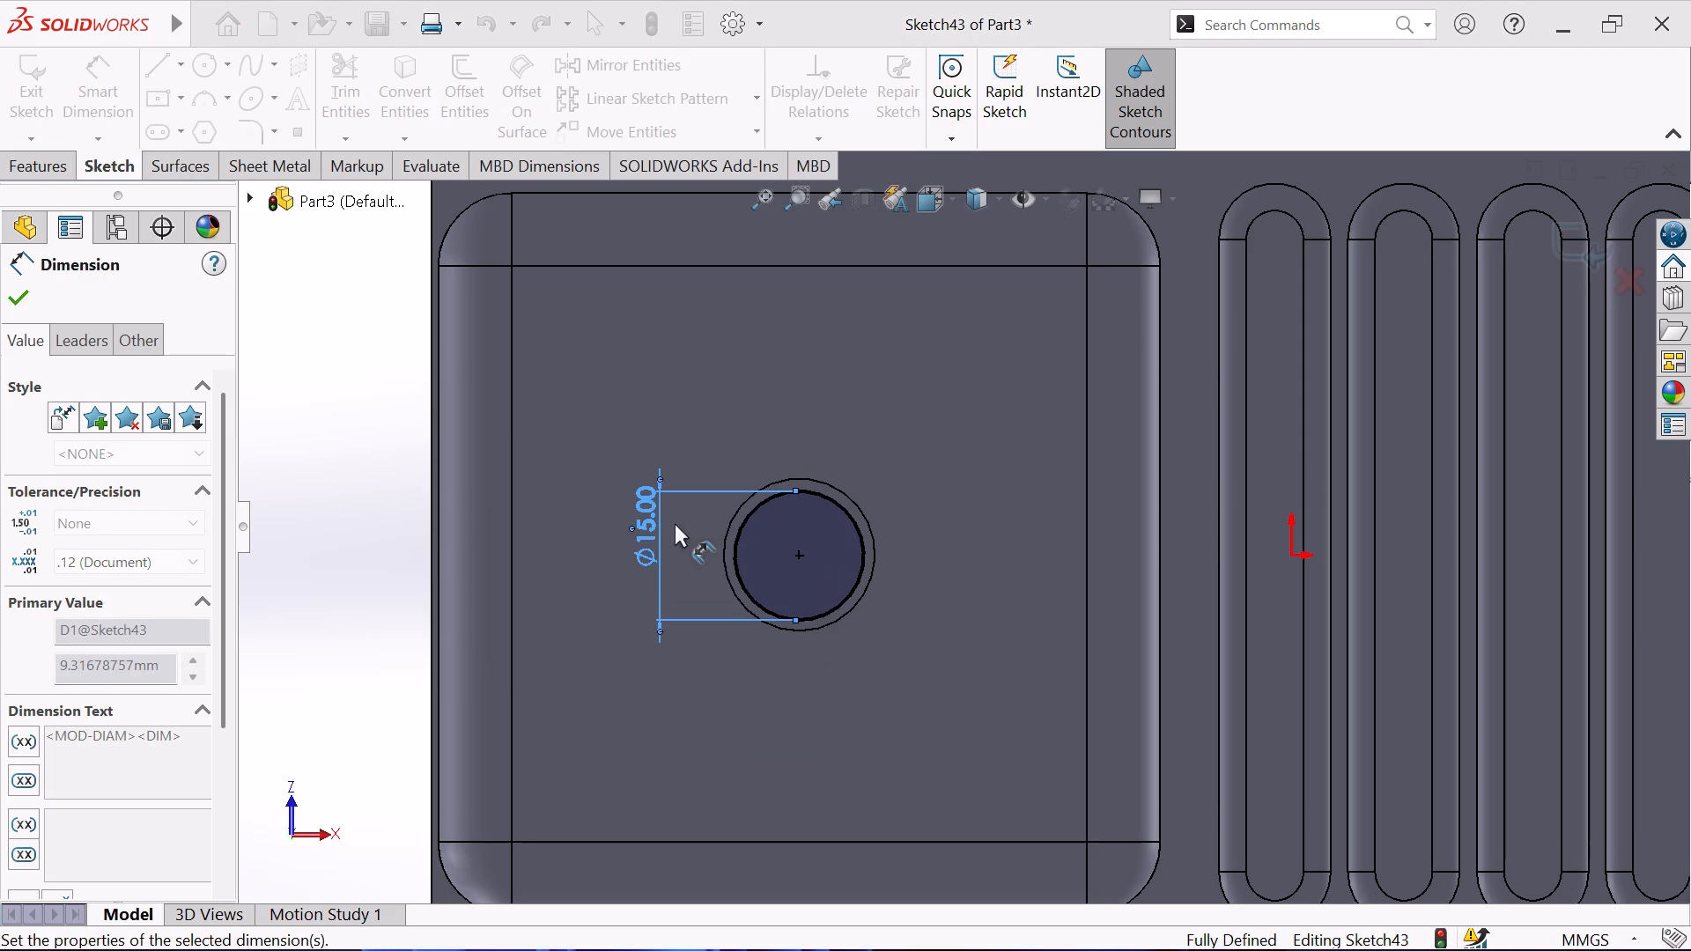
click(16, 287)
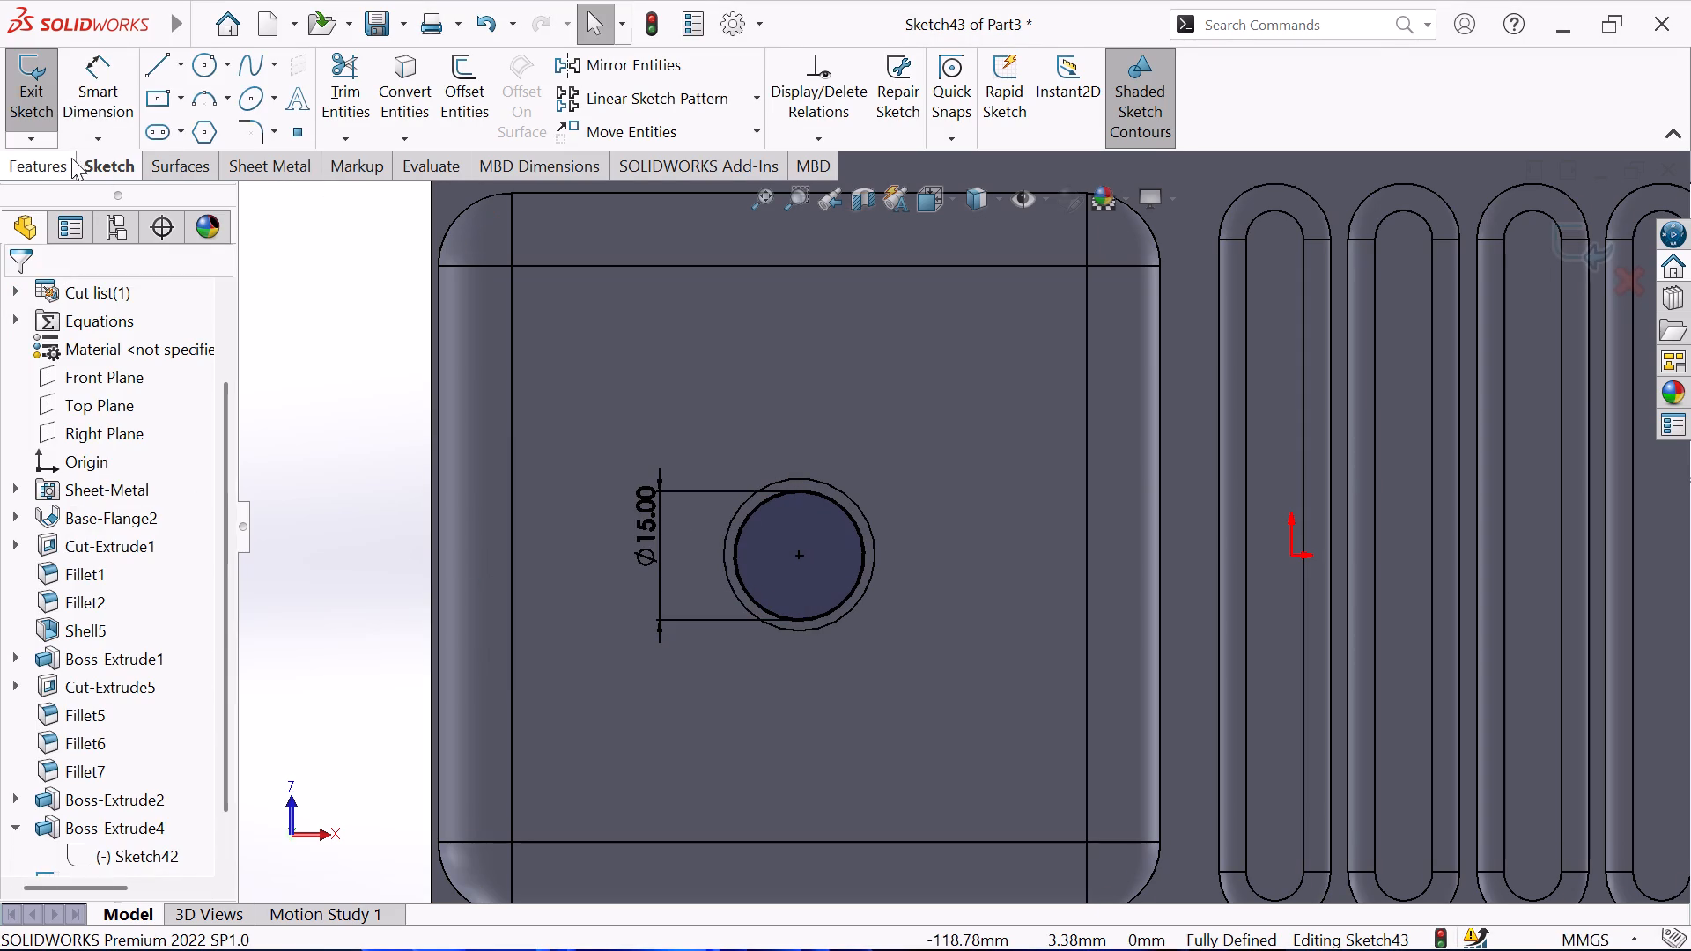
Cut the 15 mm circle through the drain boss and pocket floor as a blind 4 mm extruded cut.
click(57, 156)
click(369, 81)
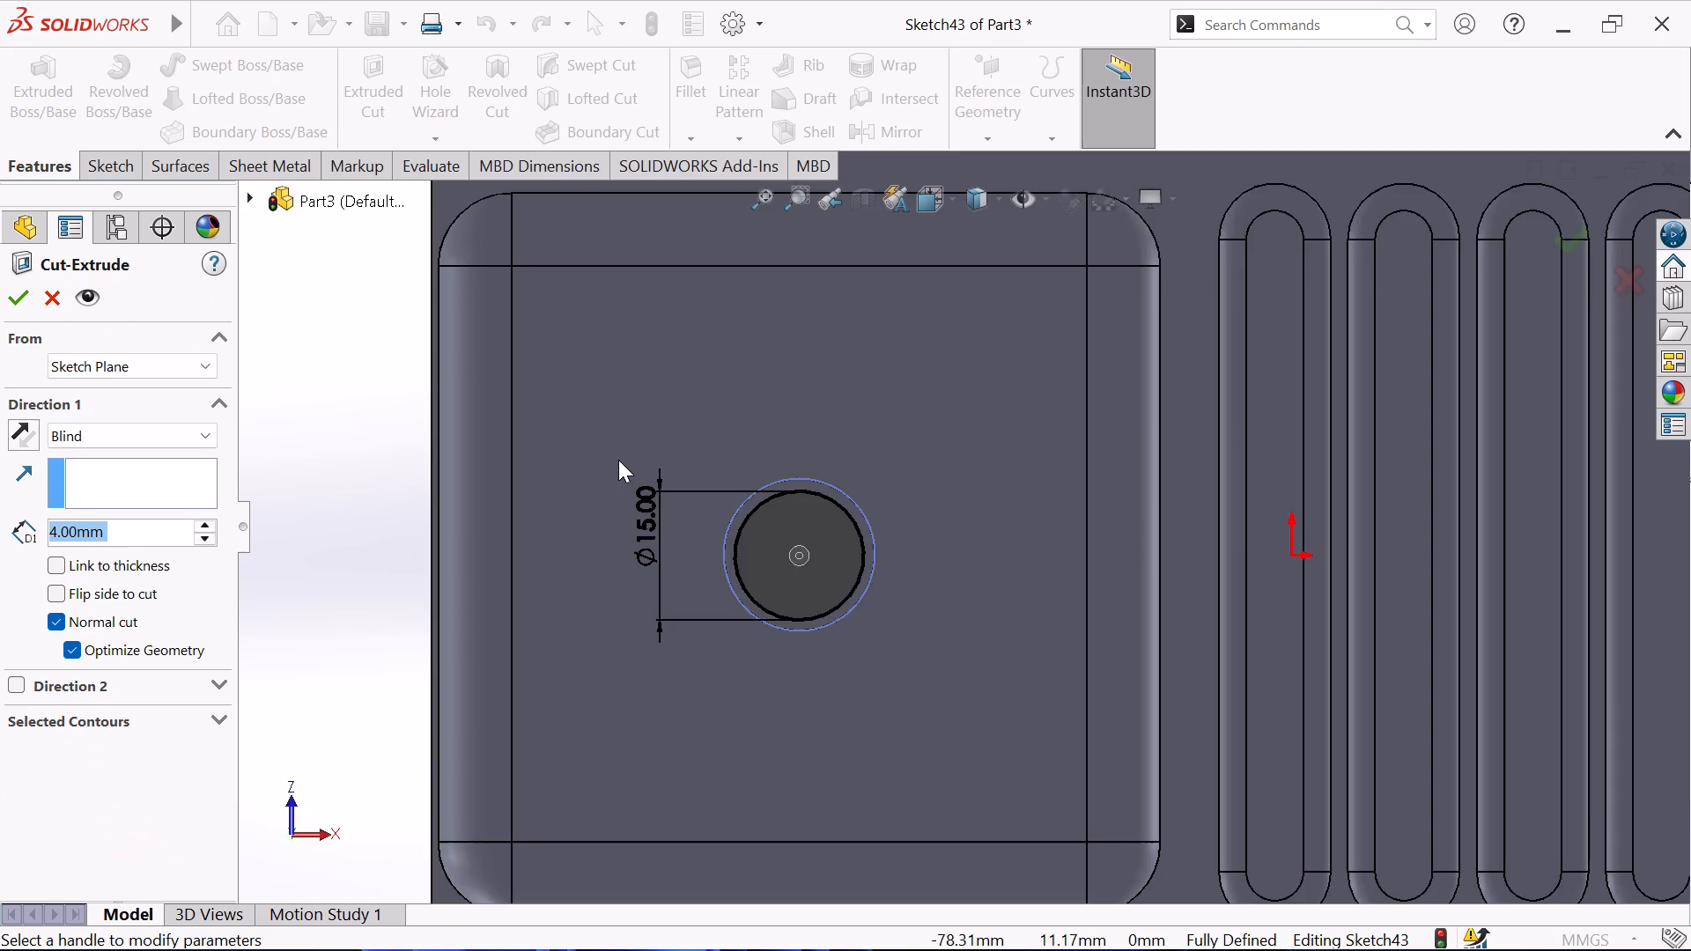
scroll(618, 460, up, 3)
middle_drag(545, 451, 497, 695)
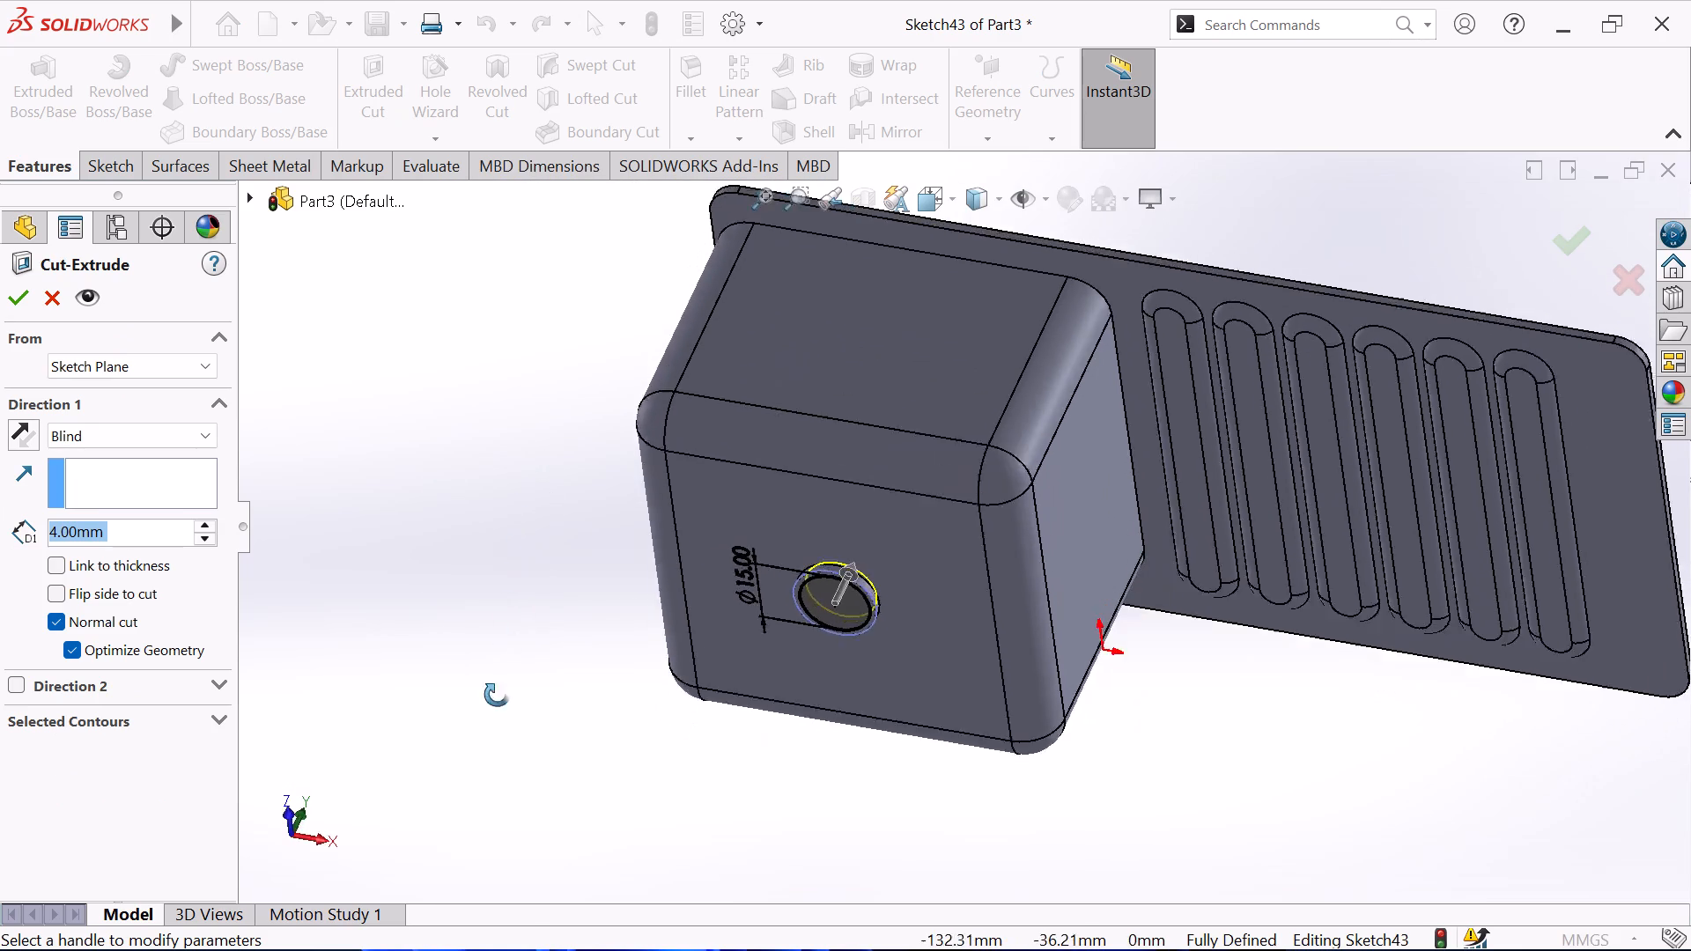
middle_drag(497, 695, 377, 950)
scroll(377, 950, up, 1)
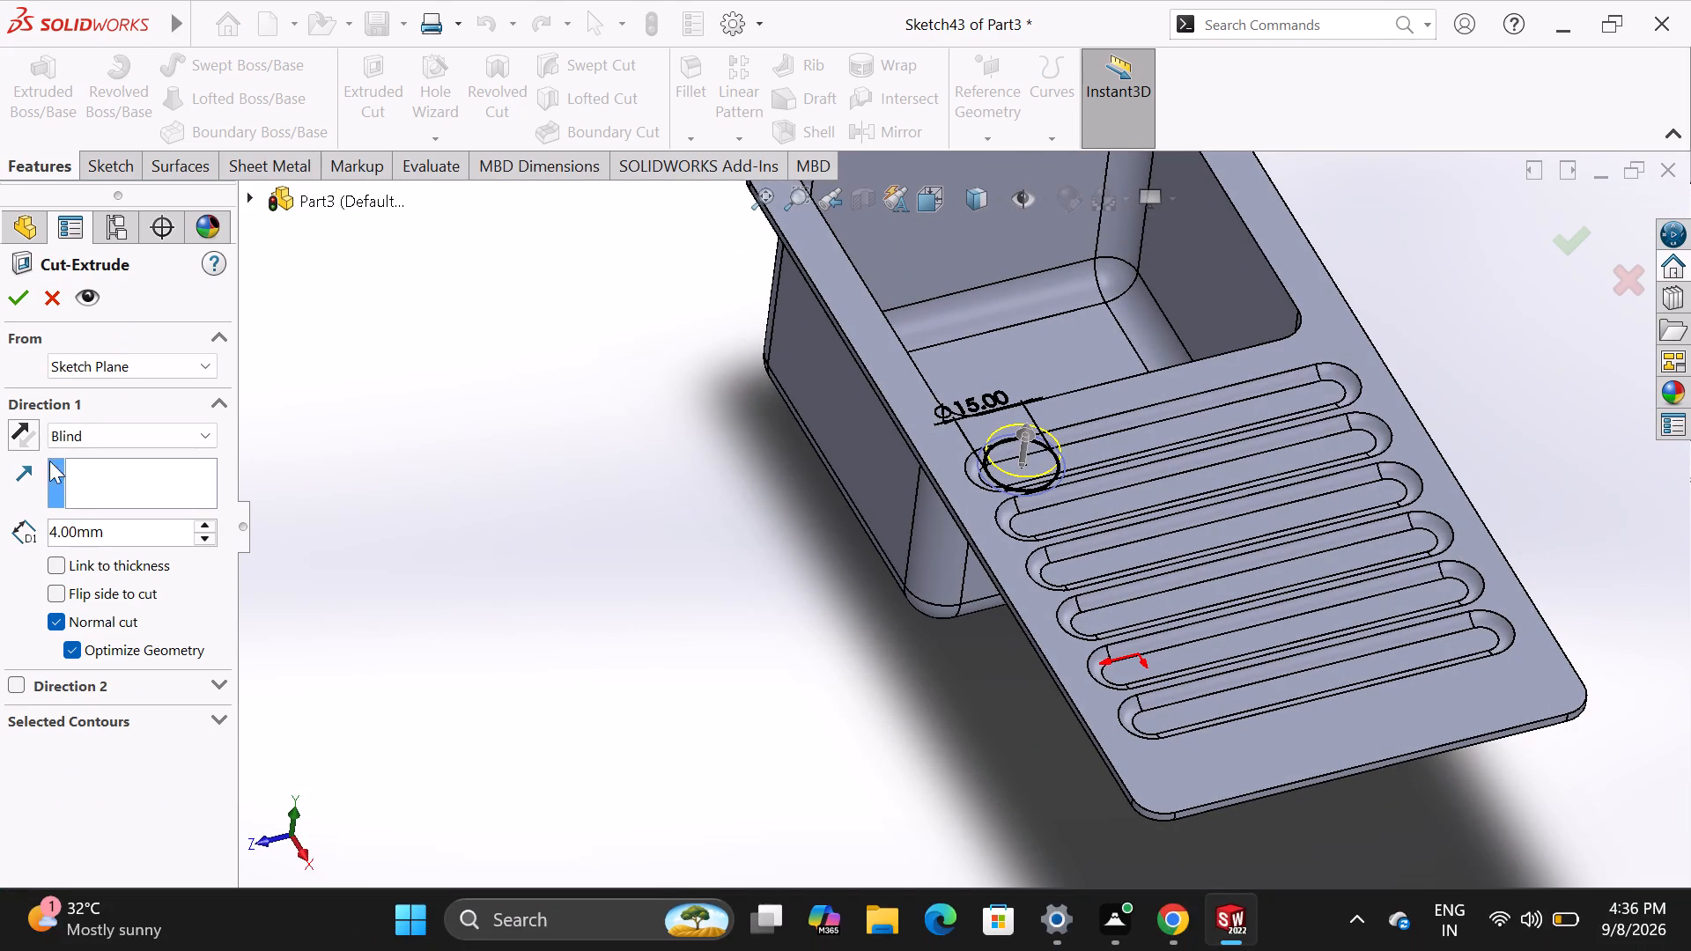
click(21, 296)
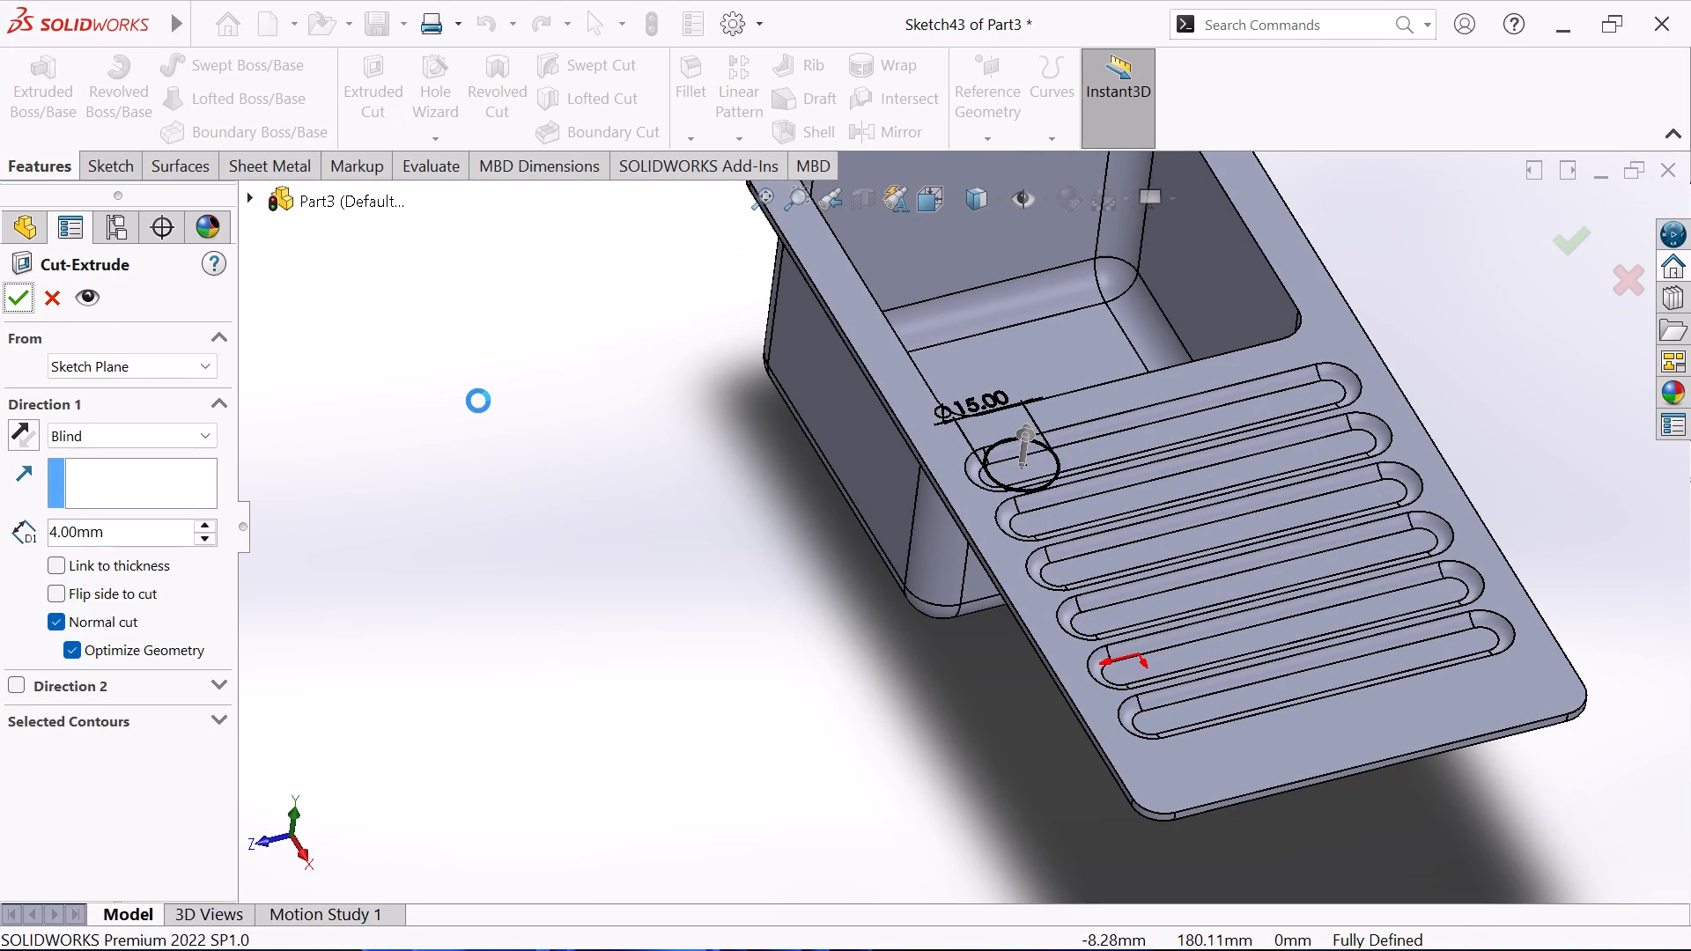
Chamfer the drain hole's edge on the pocket floor with a 5 mm distance at 45 degrees.
middle_drag(676, 401, 672, 444)
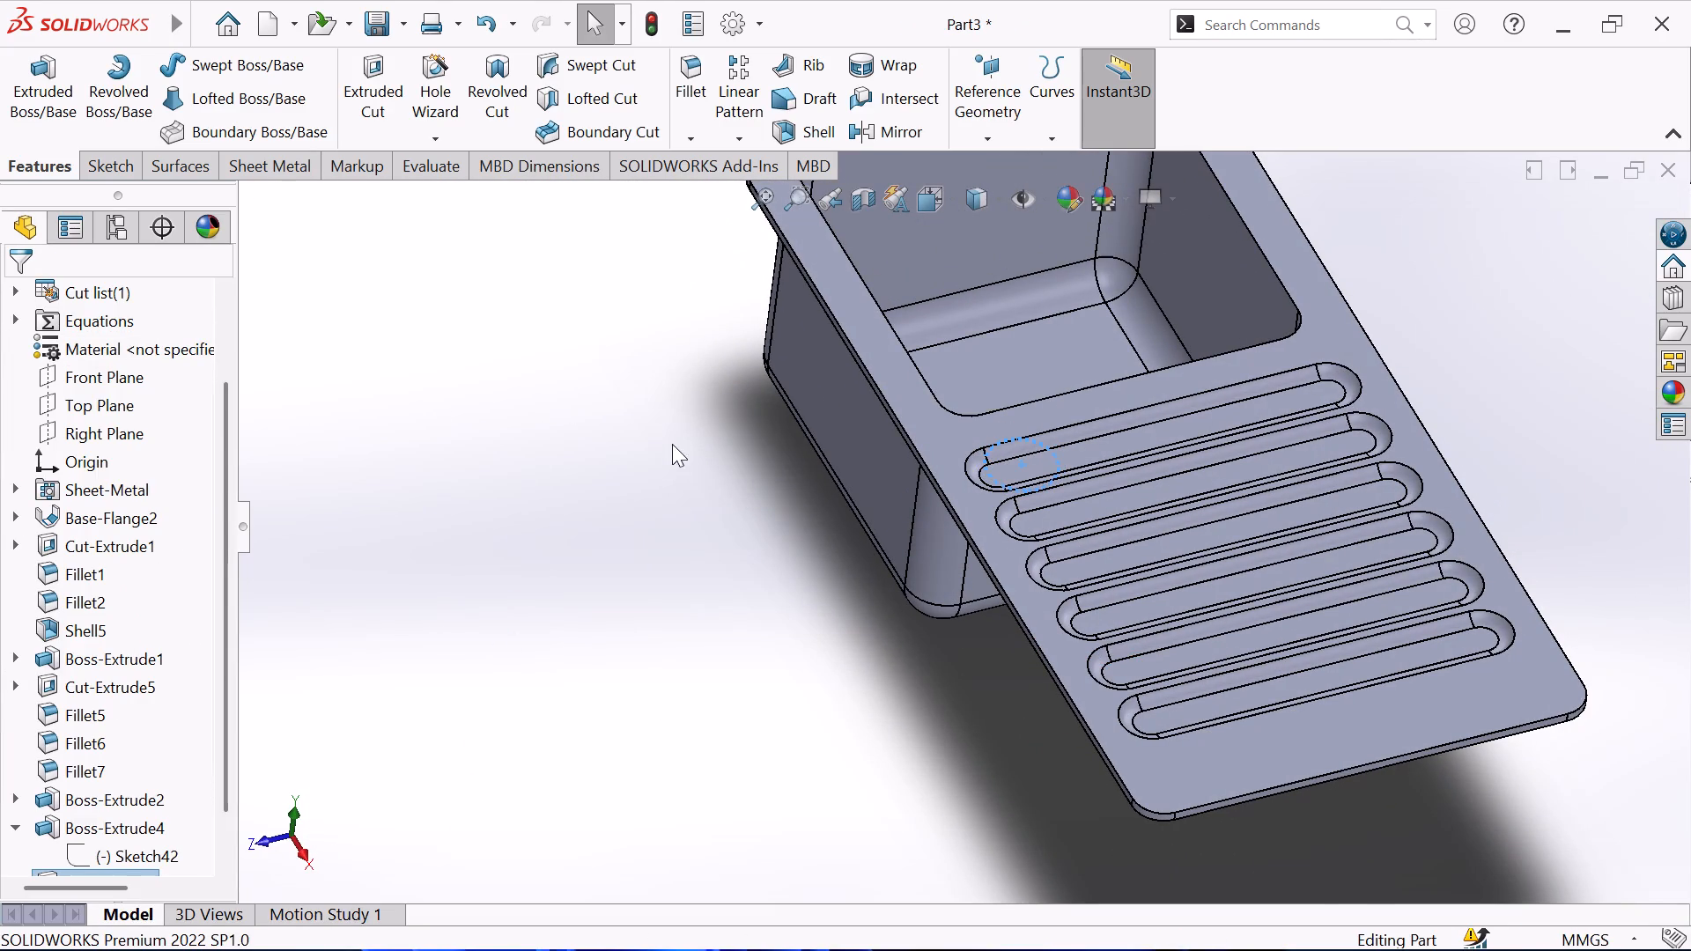
middle_drag(672, 444, 666, 544)
key(Escape)
scroll(1155, 287, down, 2)
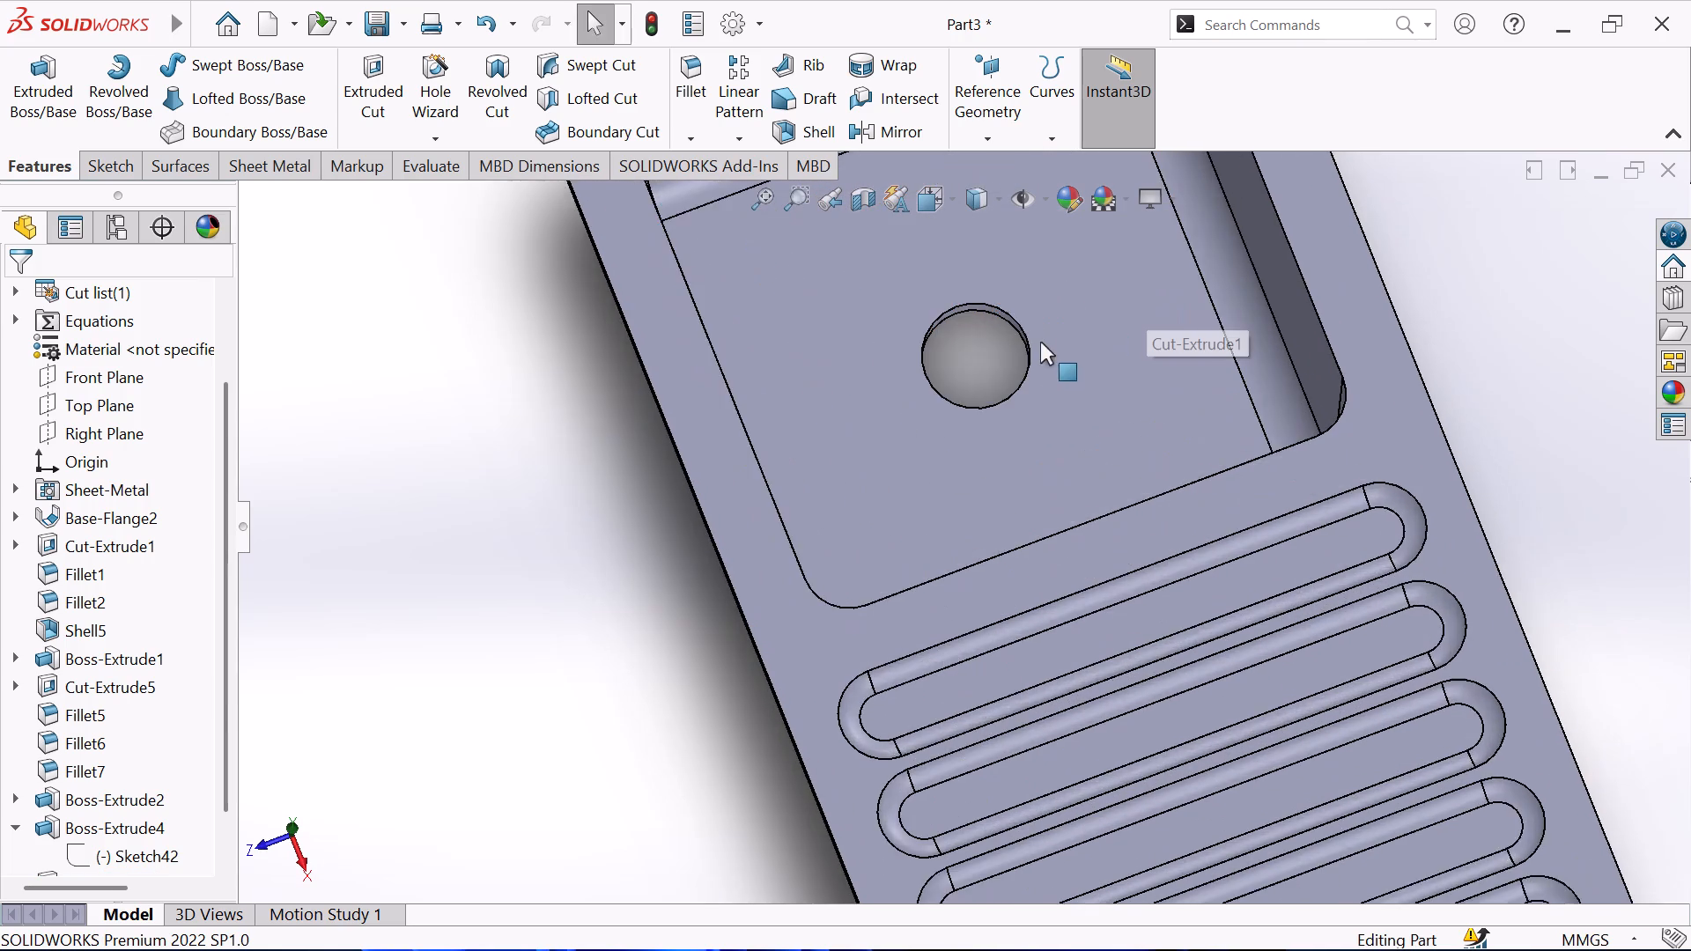
scroll(1026, 347, down, 3)
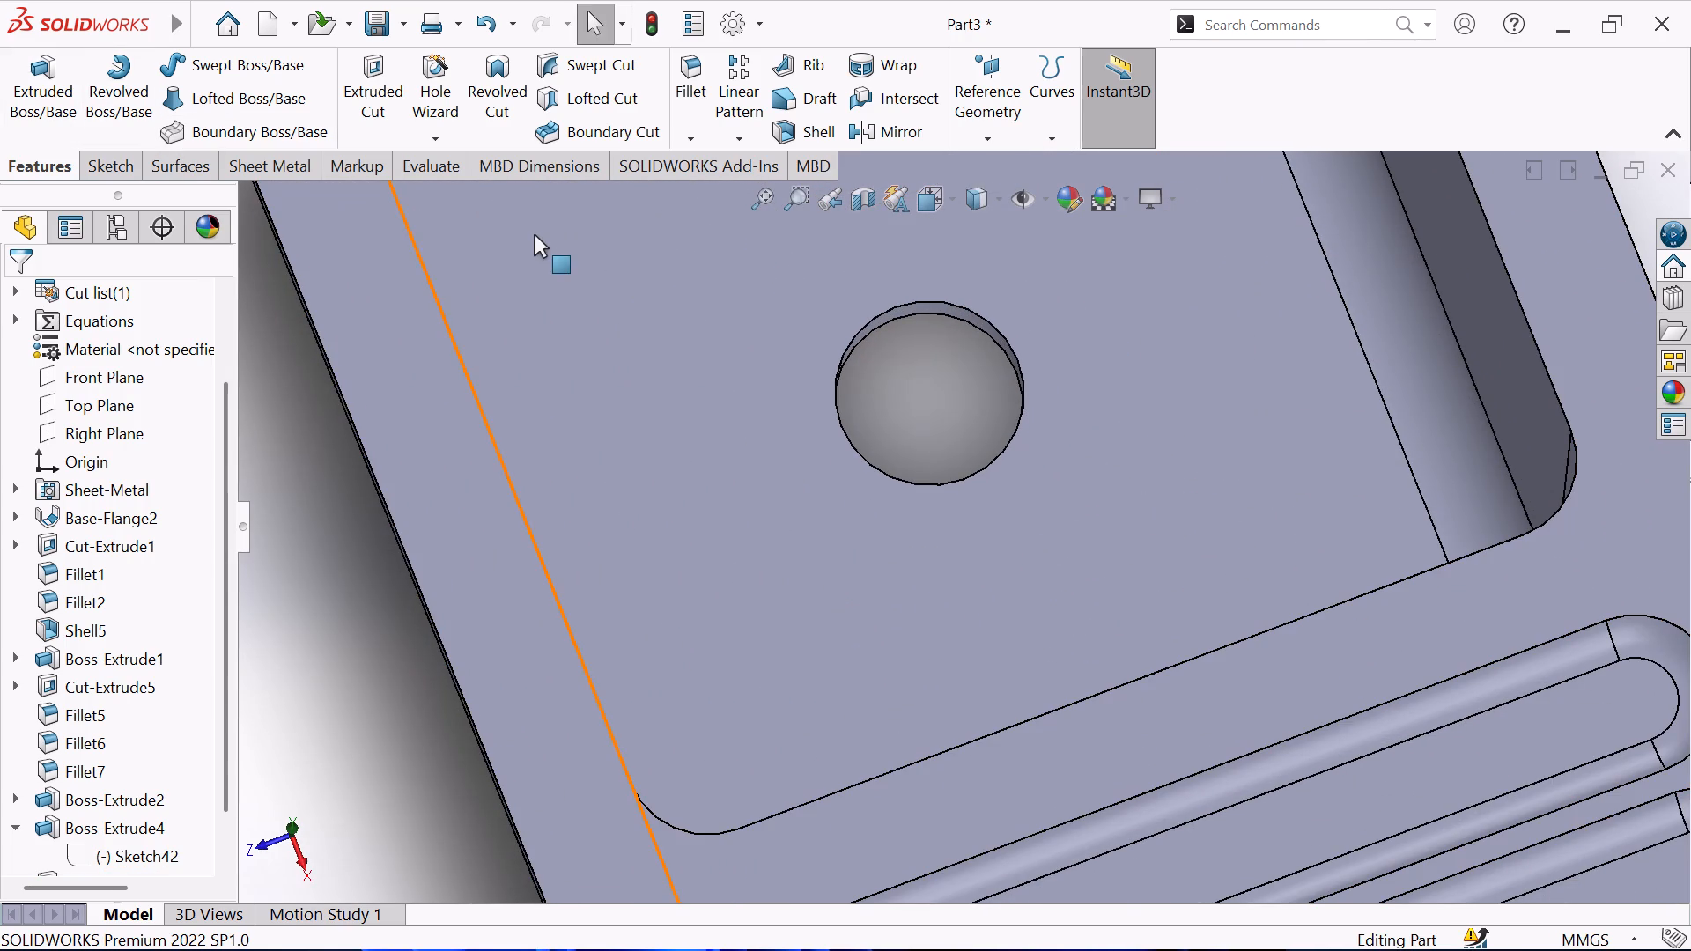
click(685, 140)
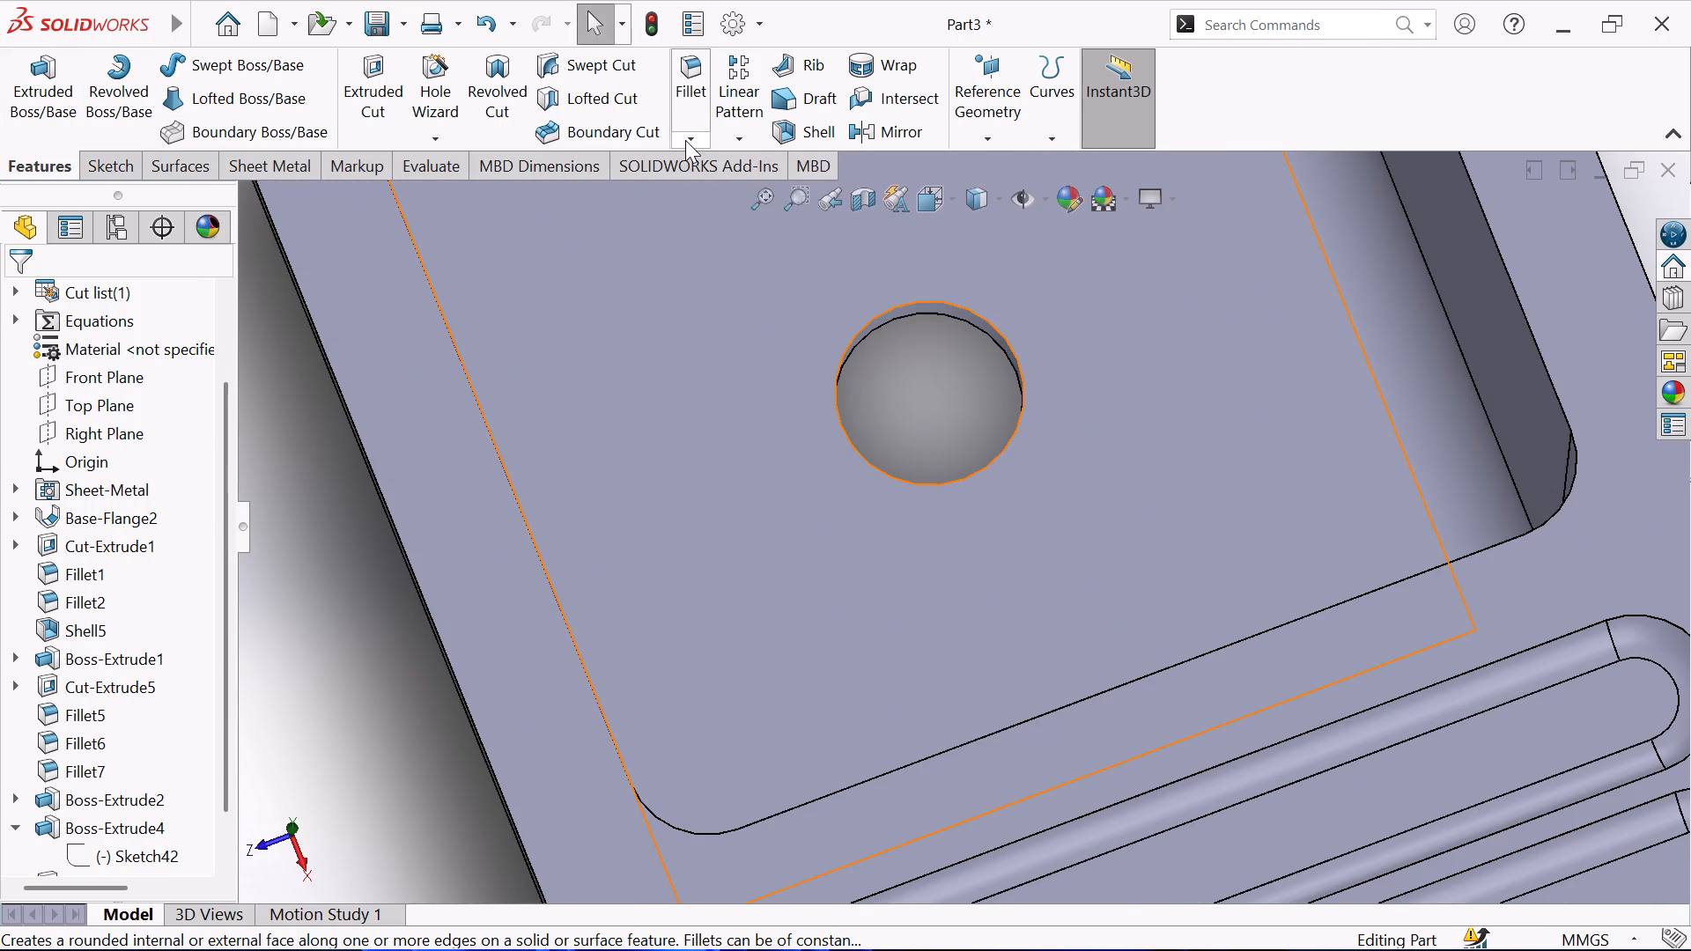
click(725, 199)
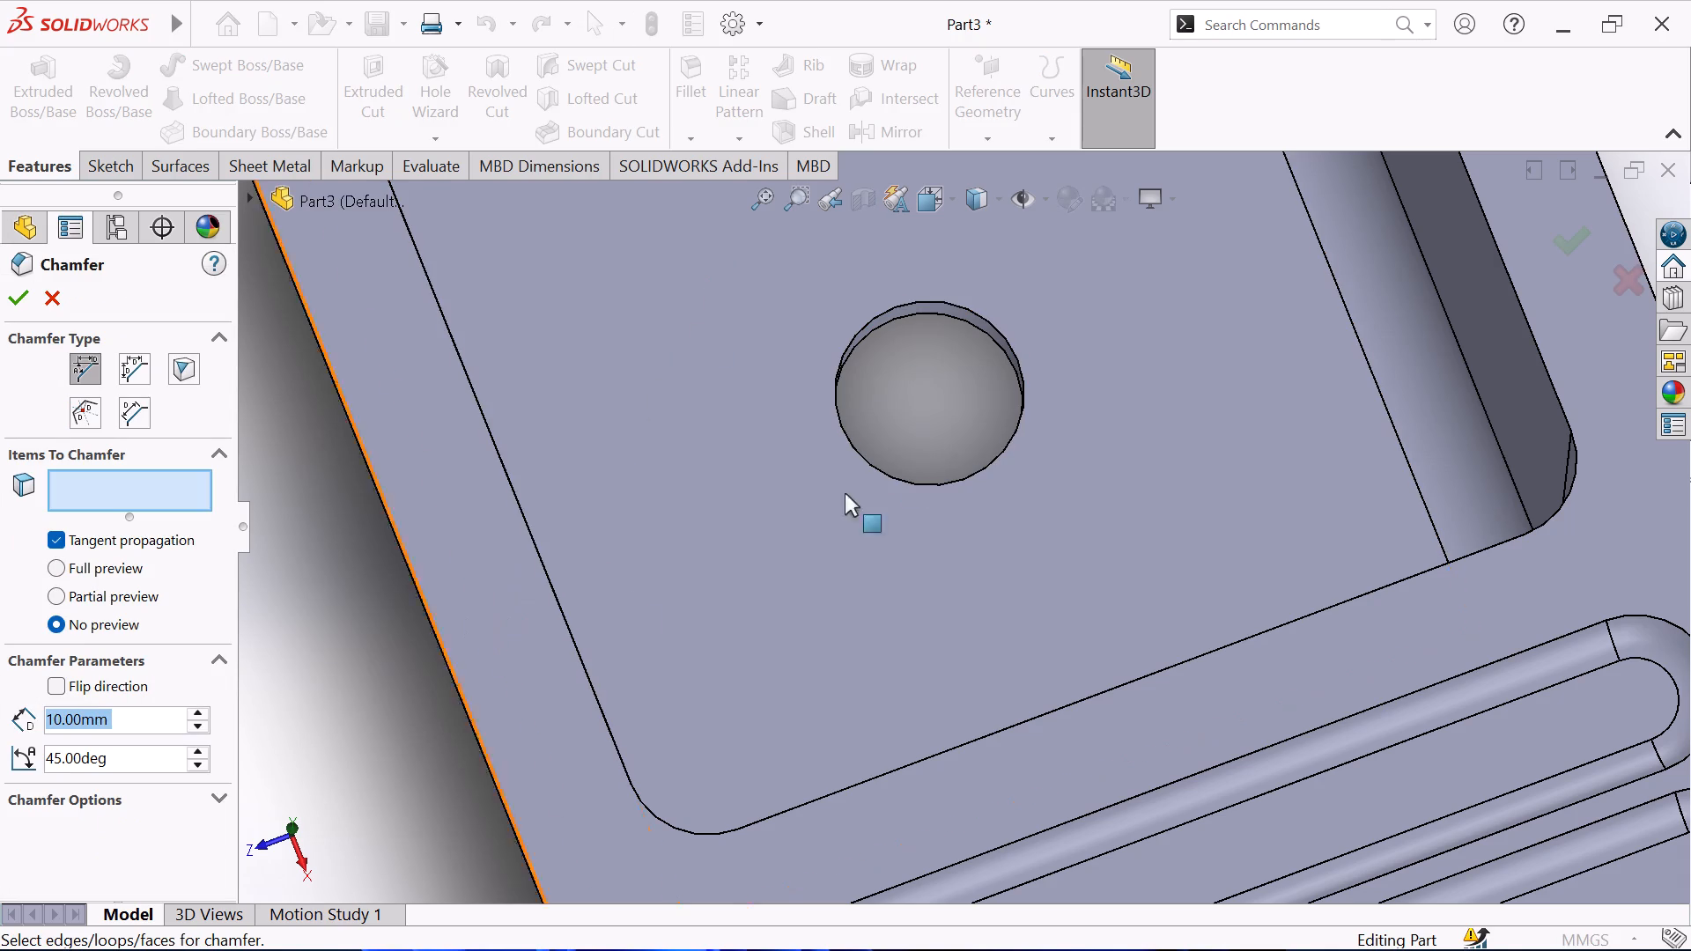
click(853, 335)
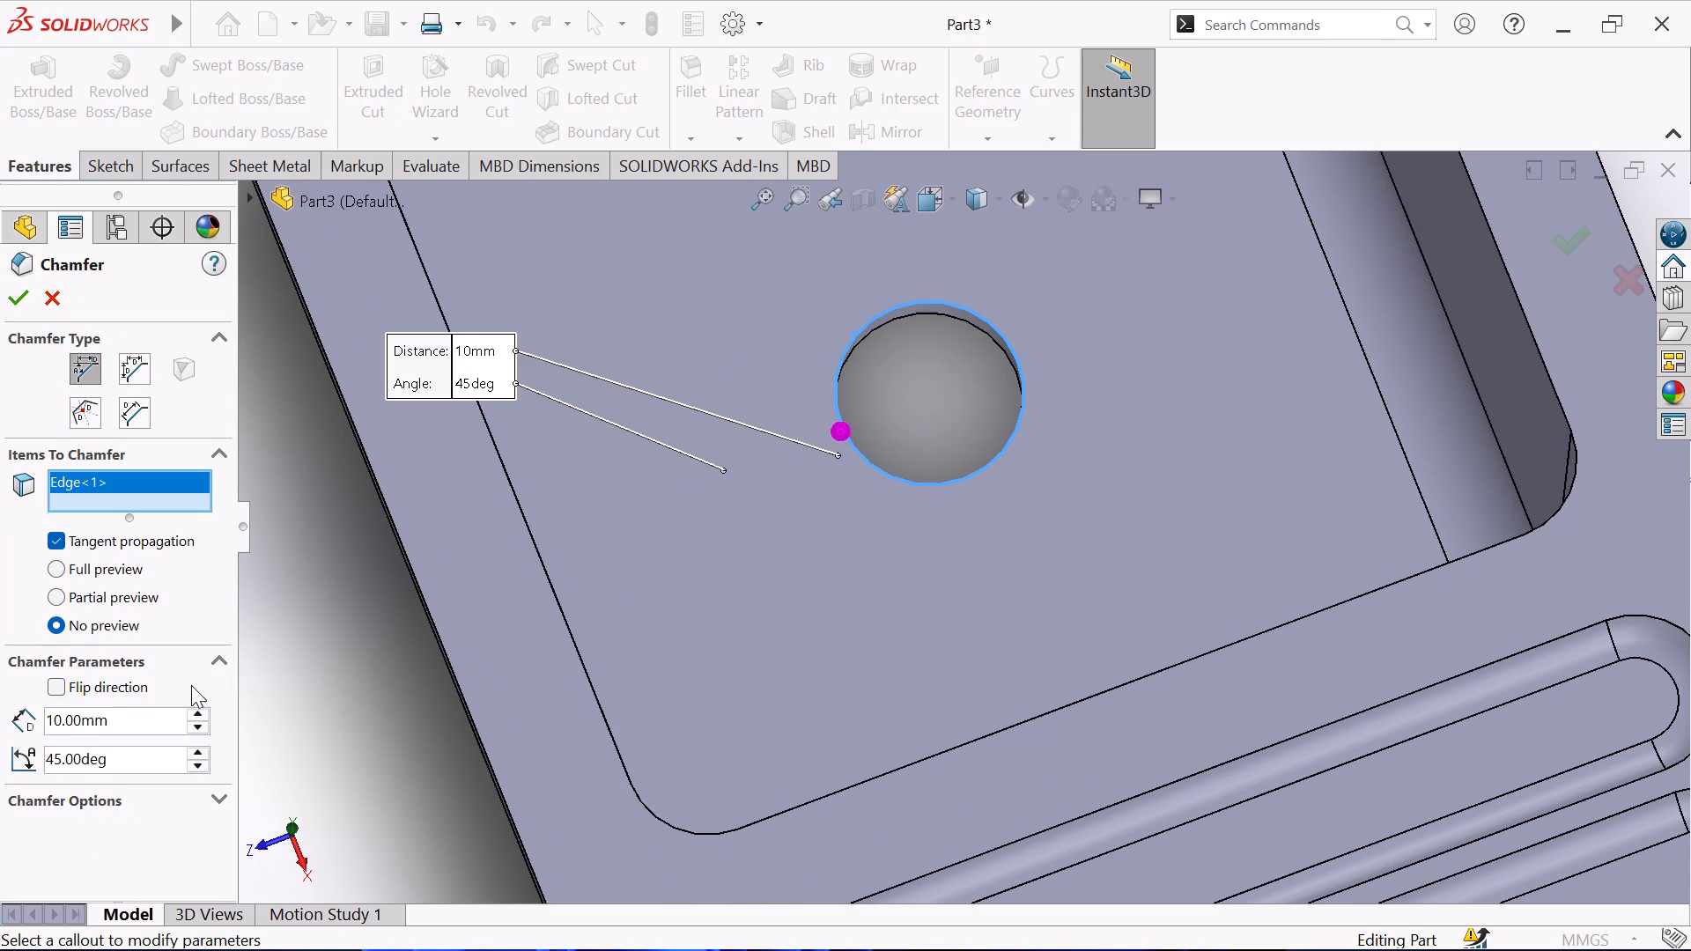
double_click(113, 713)
key(5)
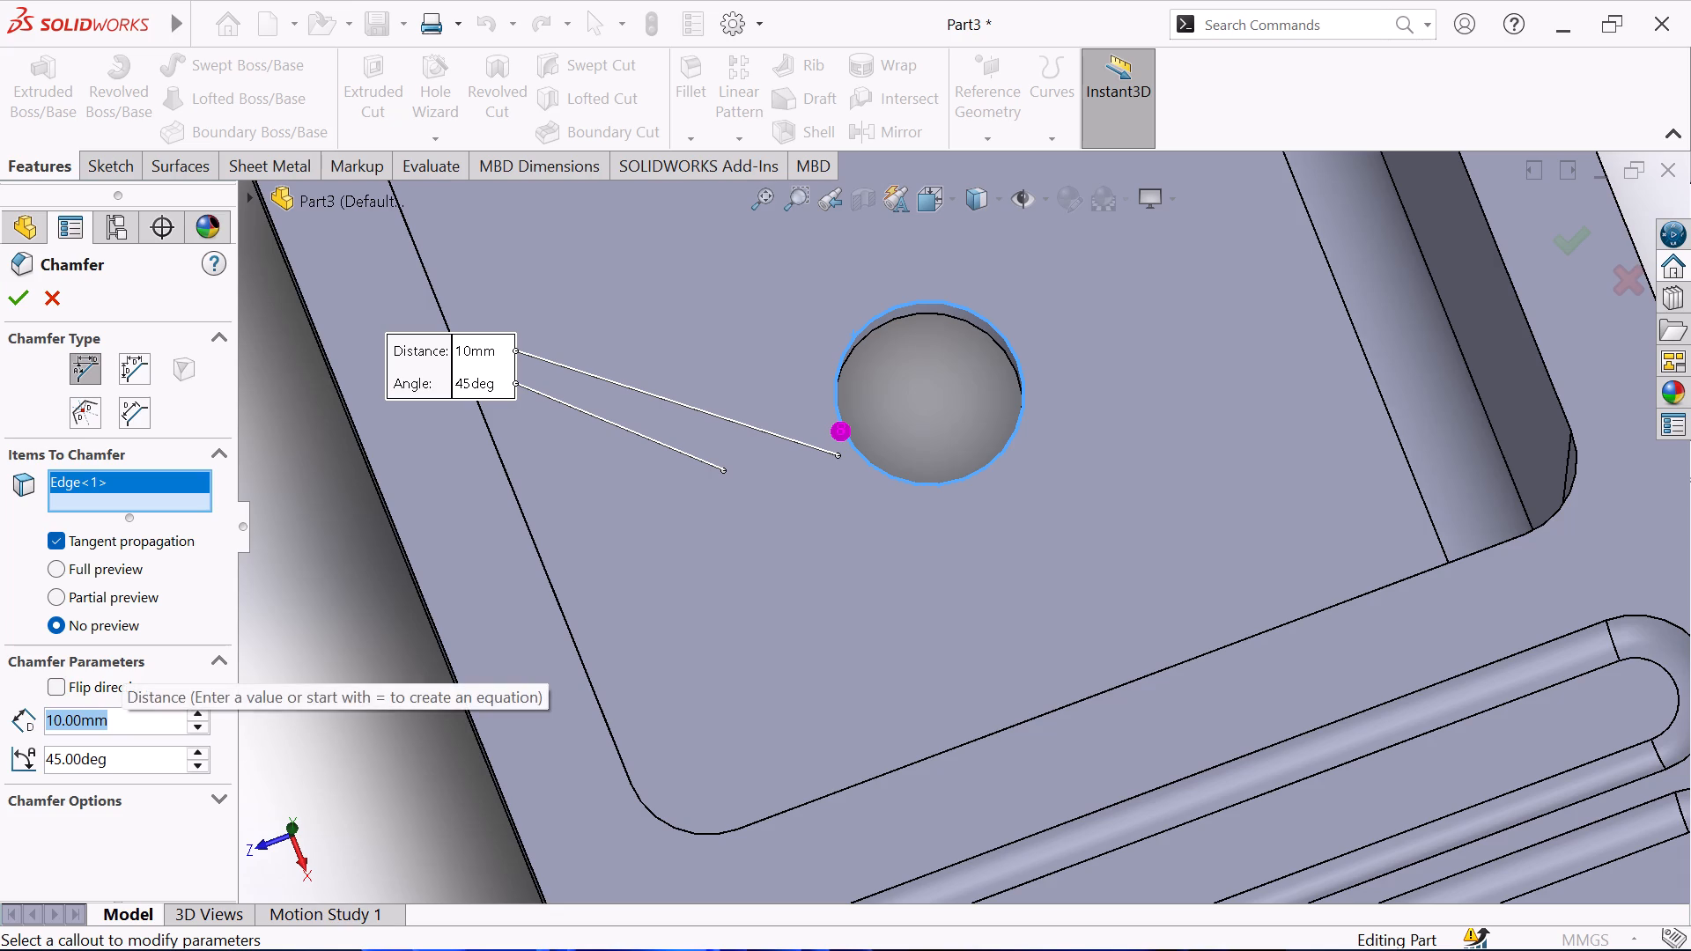
key(Return)
key(Return)
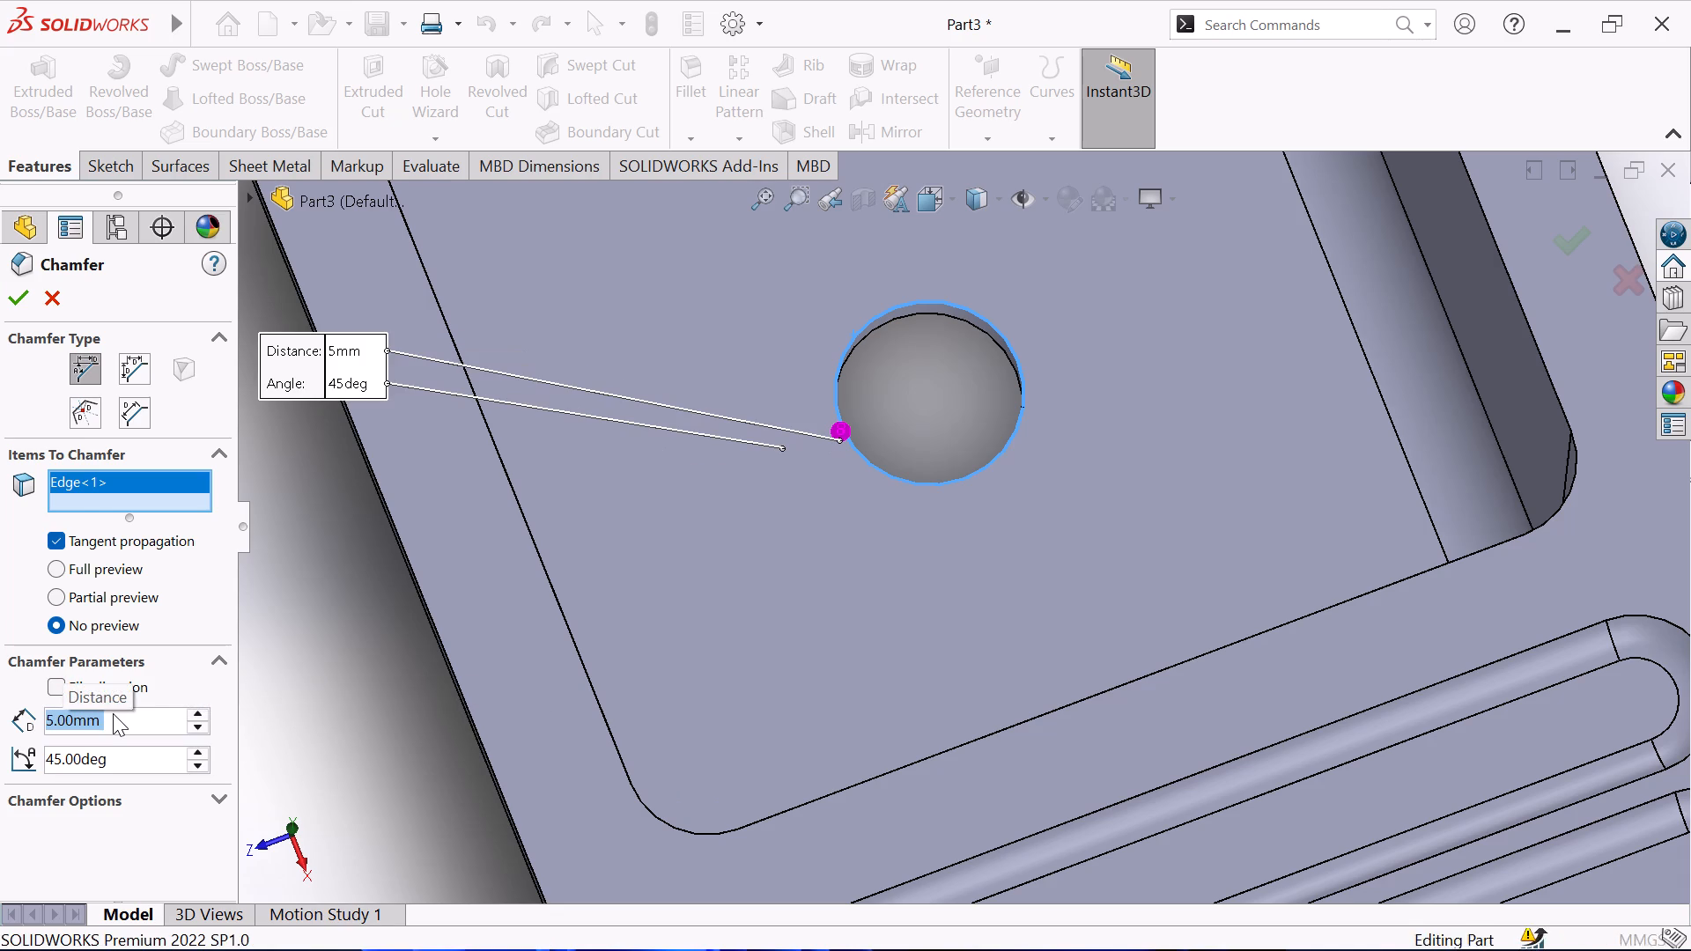
Edit the drain hole chamfer and set its distance to 2.5 mm.
scroll(242, 473, up, 2)
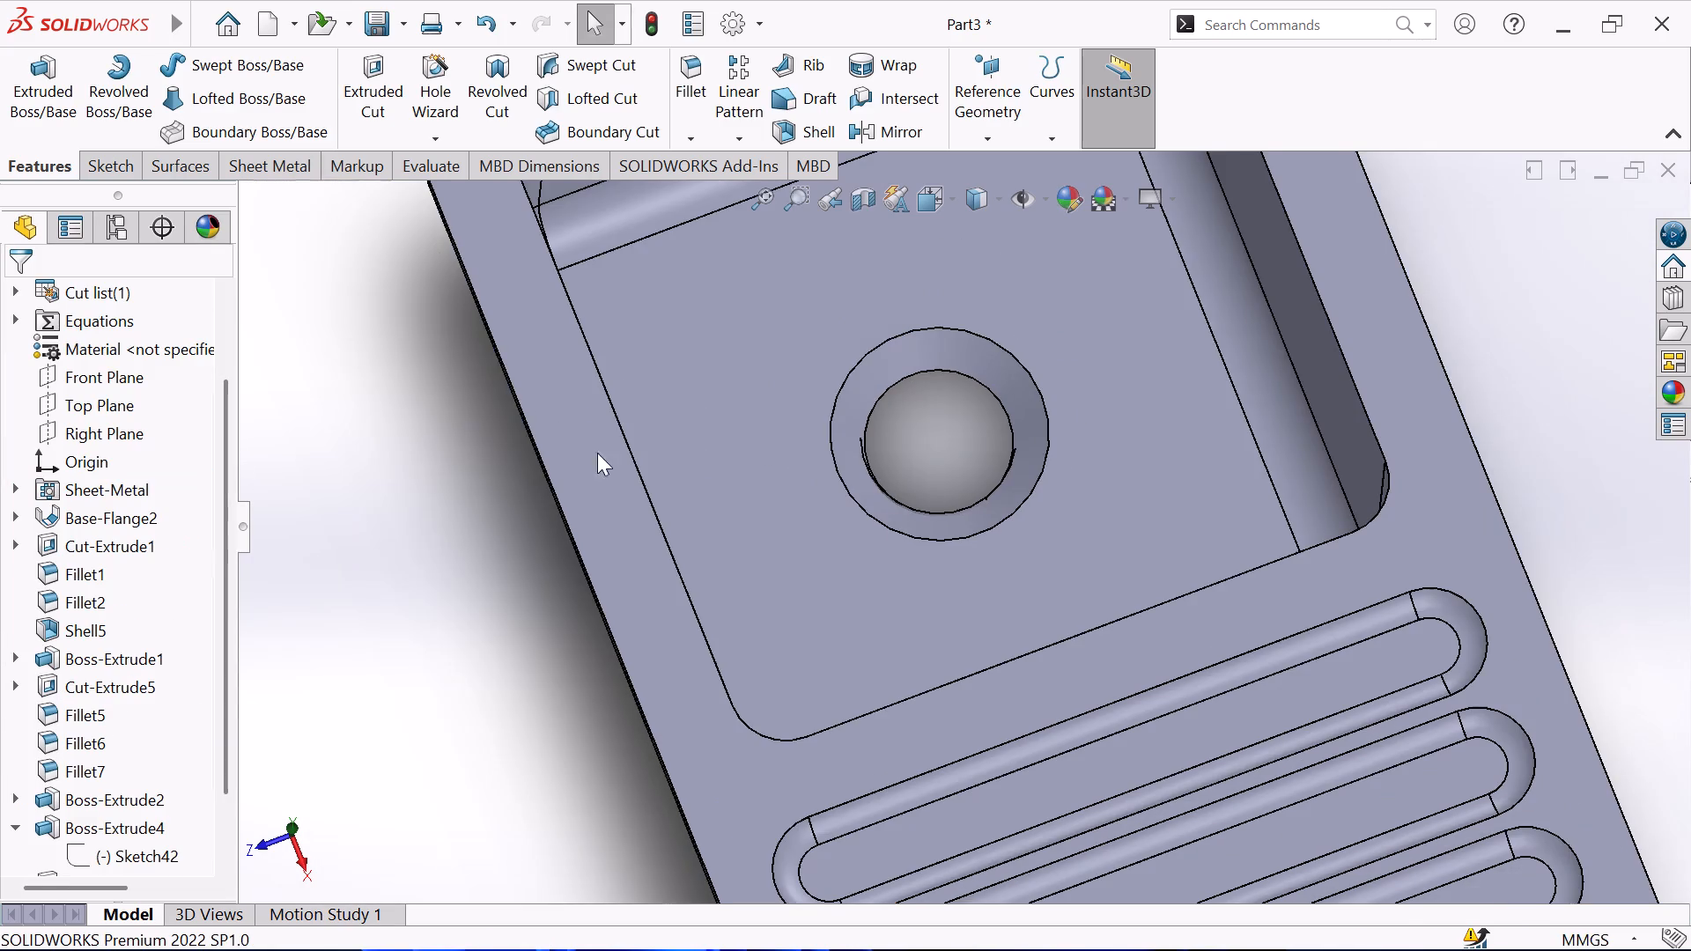
scroll(847, 348, up, 1)
middle_drag(869, 333, 888, 335)
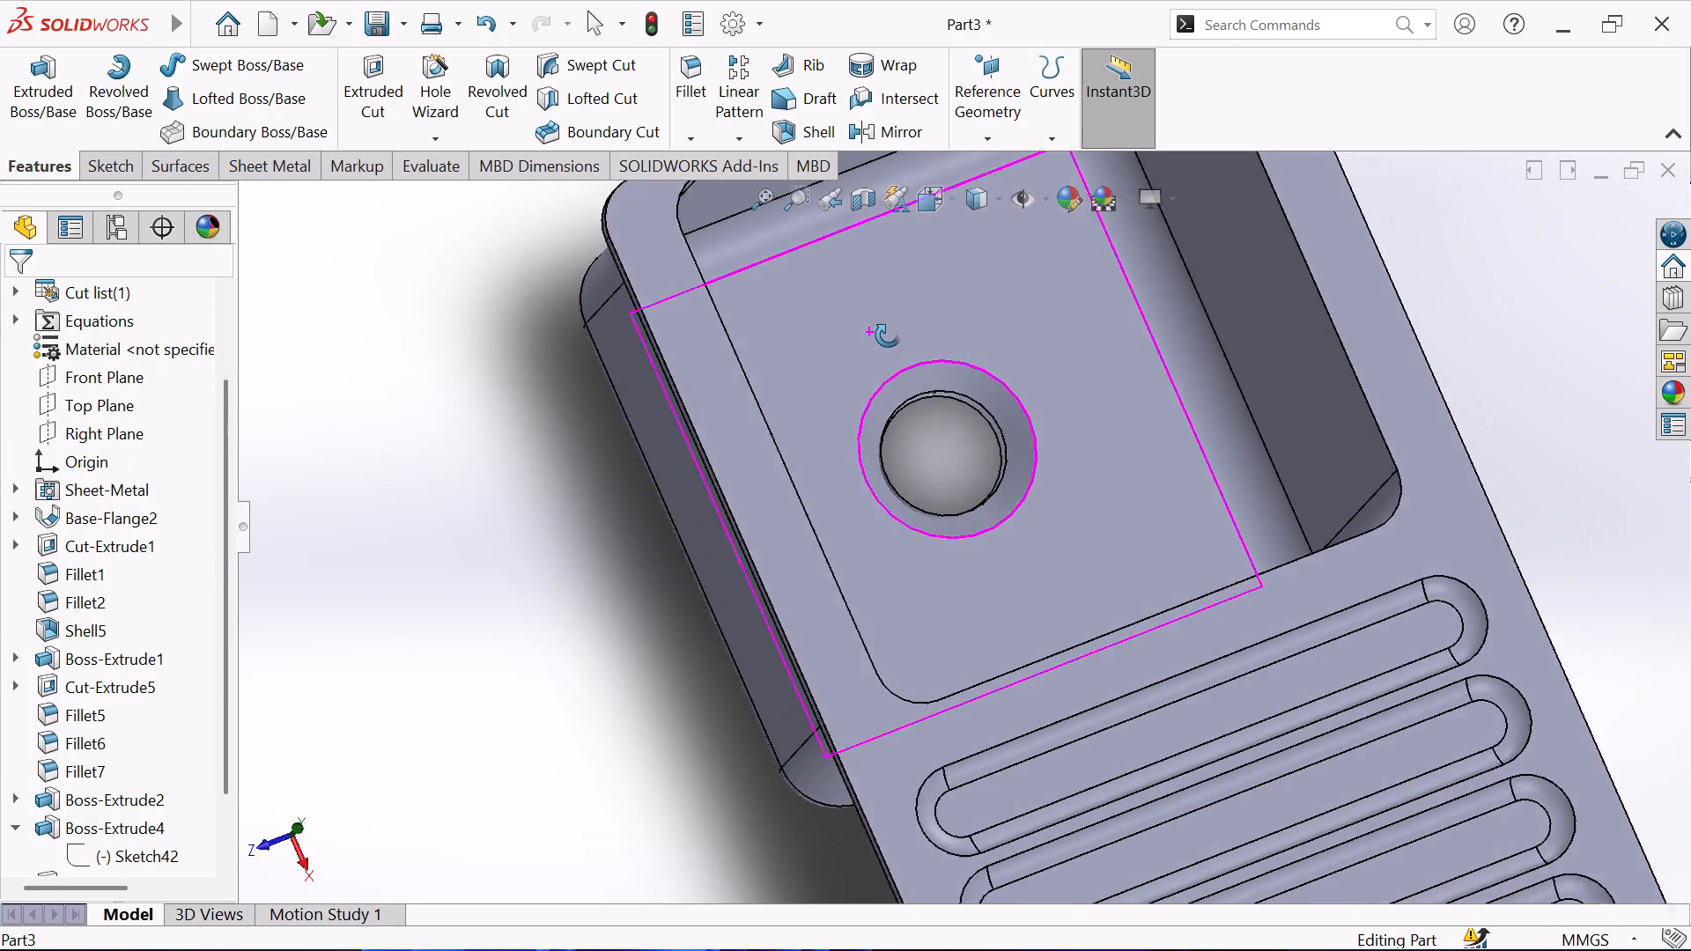
middle_drag(888, 335, 872, 349)
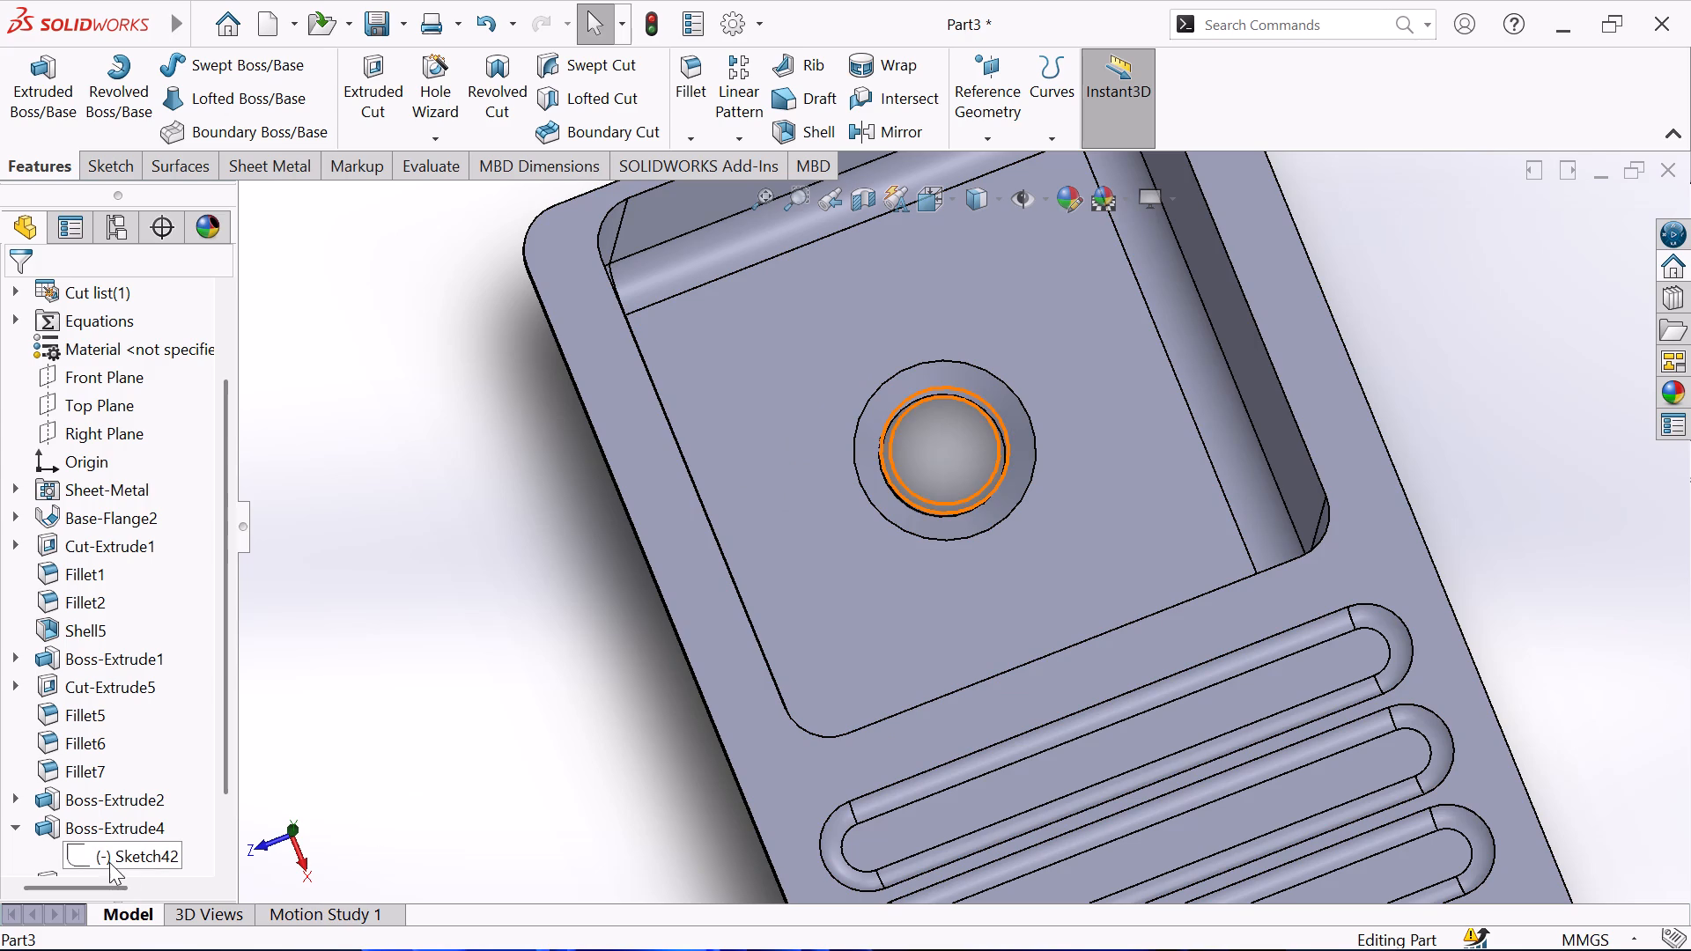
scroll(109, 862, down, 2)
click(95, 826)
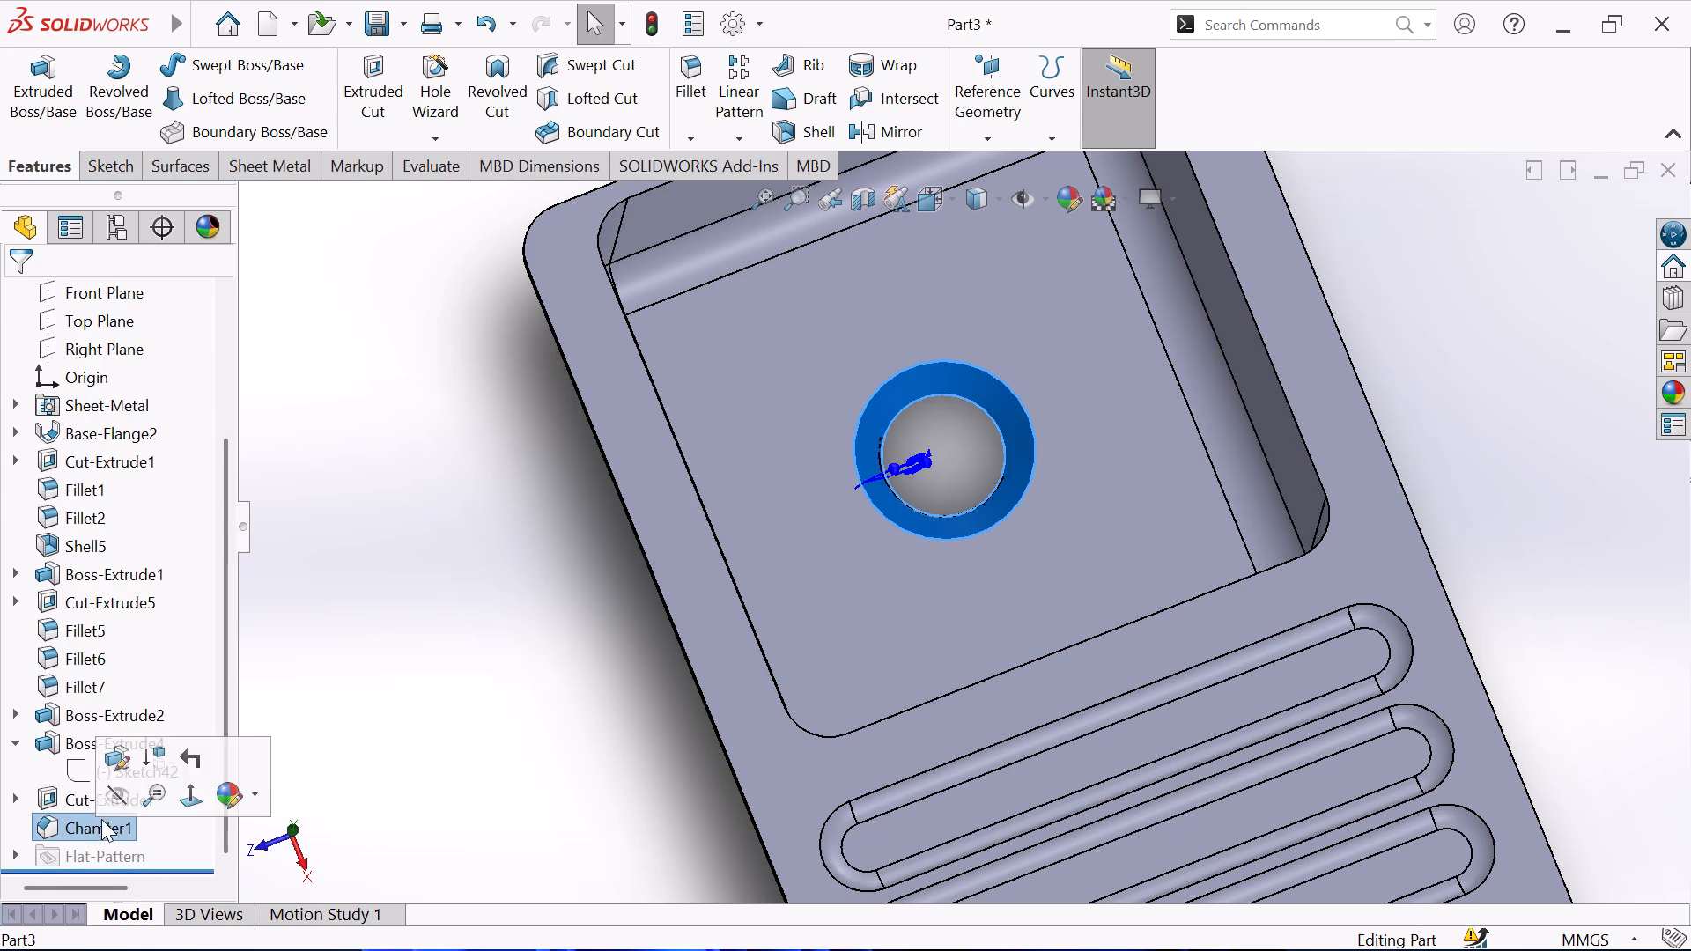
click(49, 827)
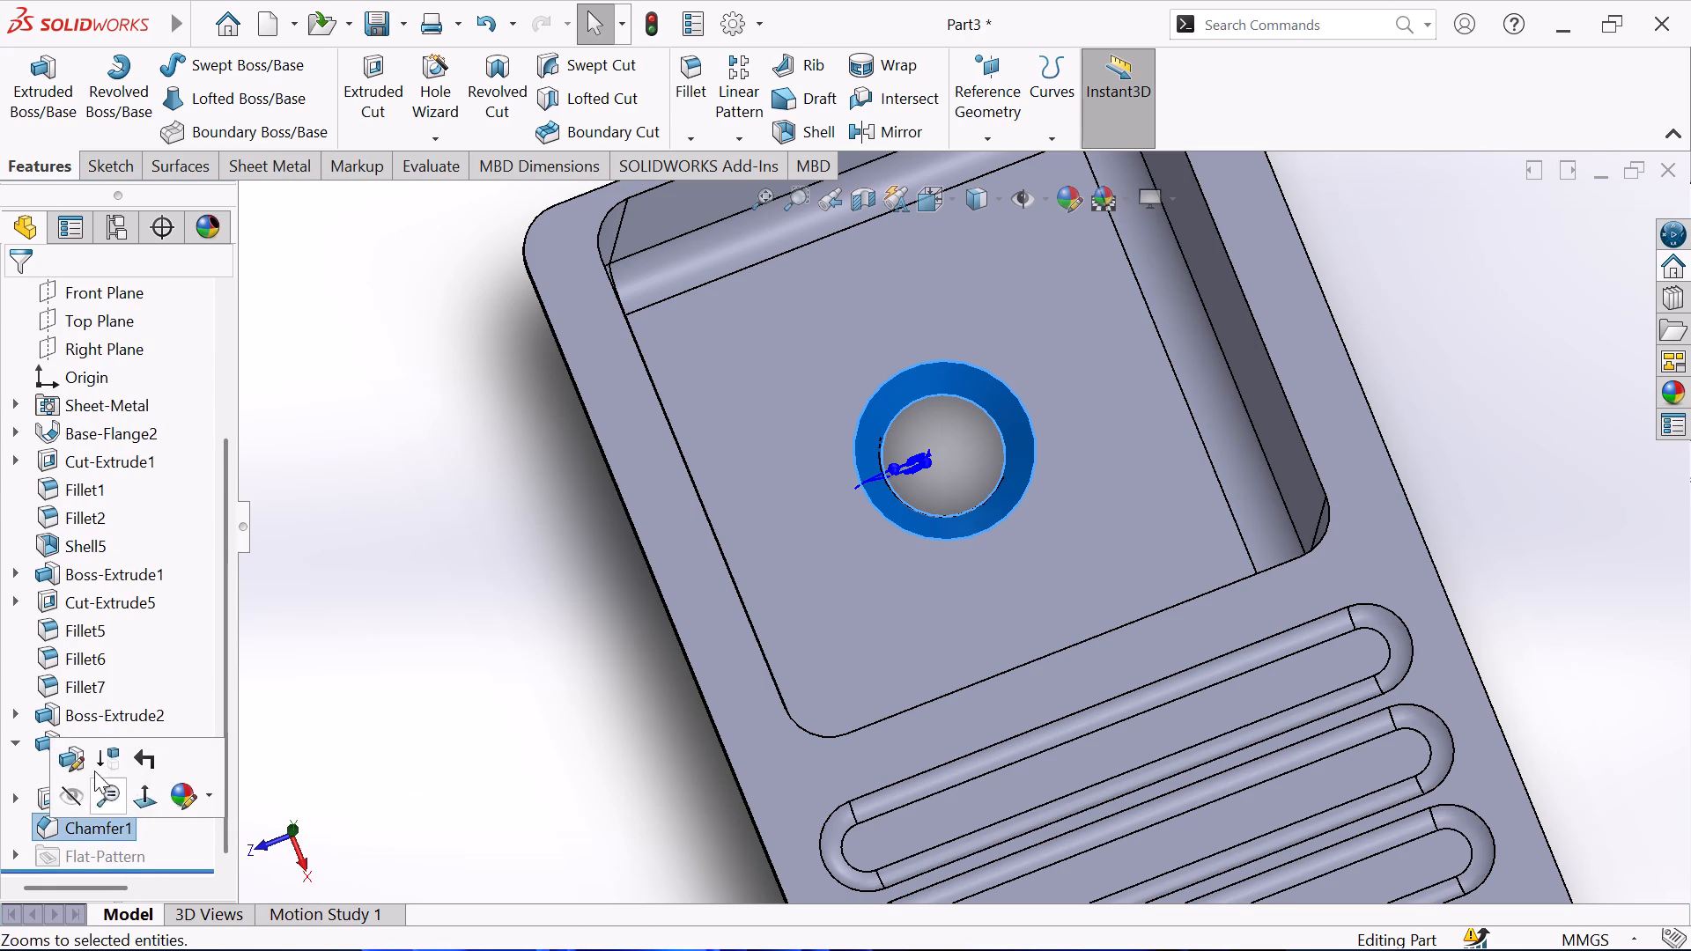
click(74, 760)
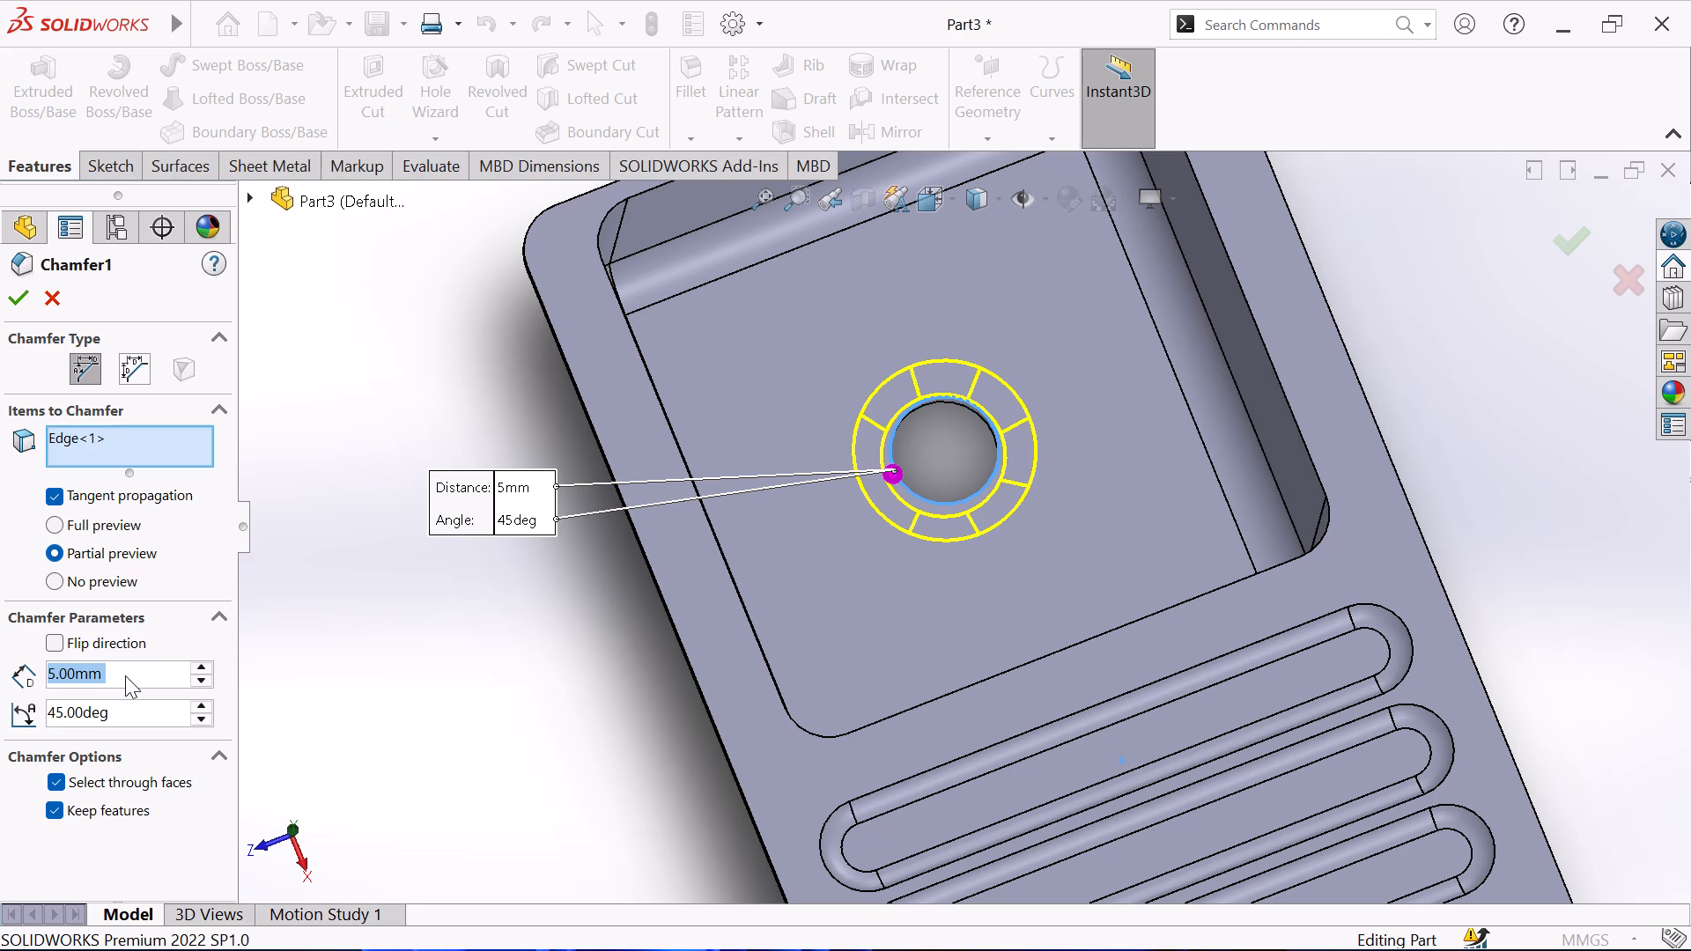
text(2.5)
key(Return)
key(Return)
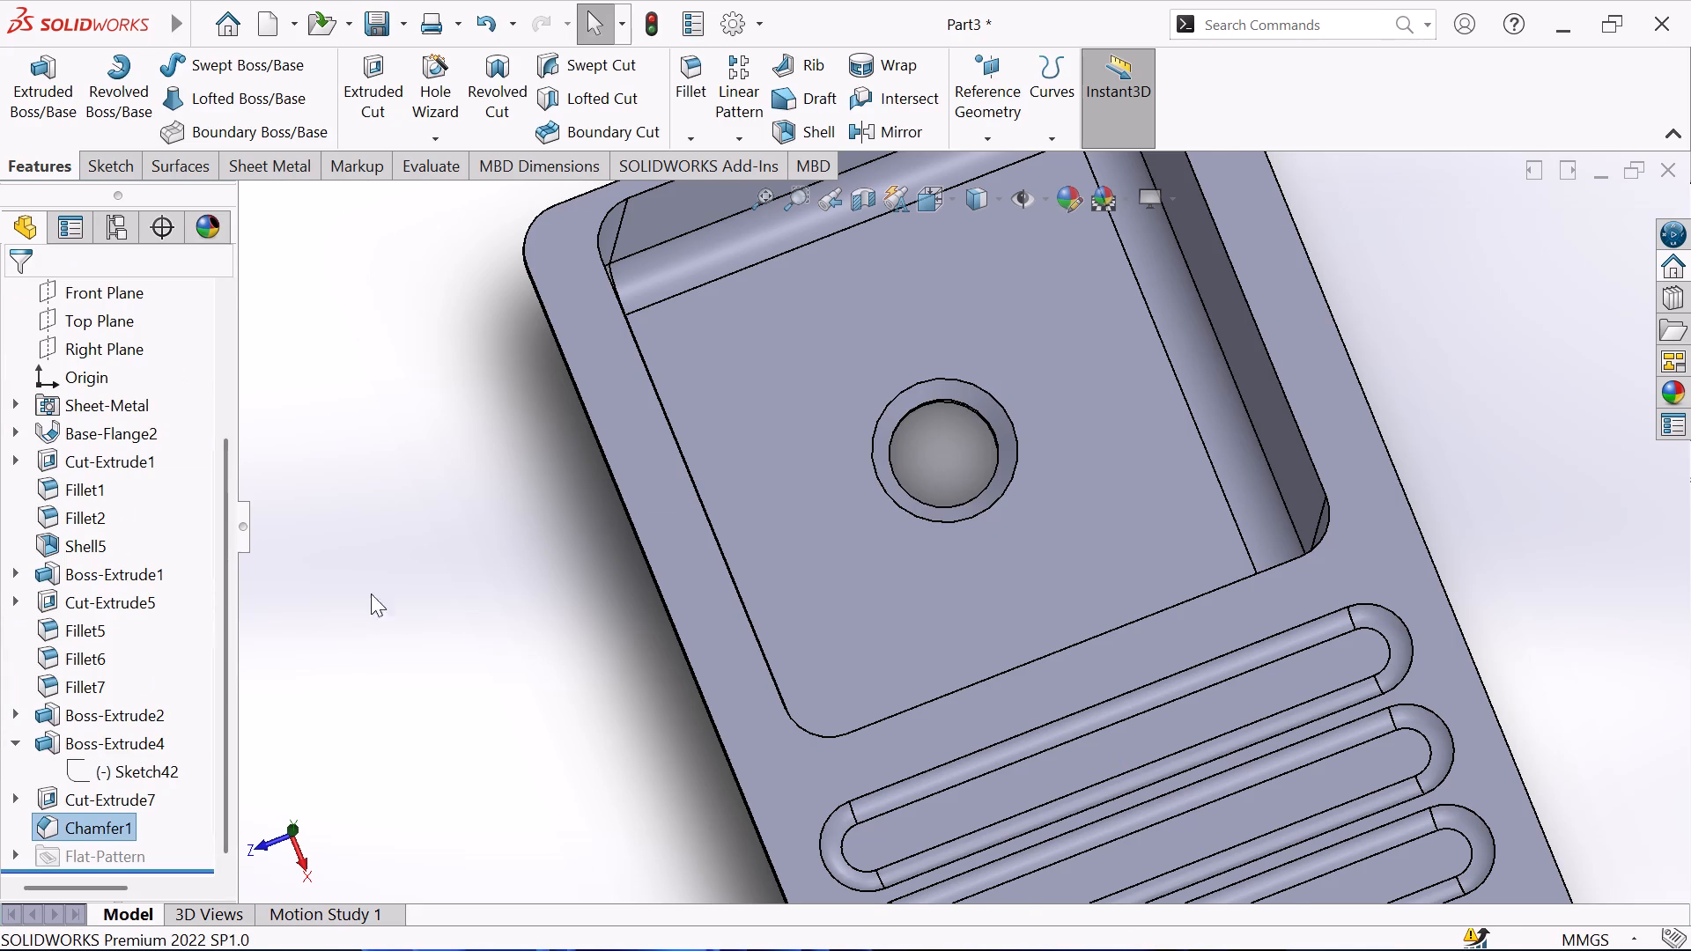
Save the part in isometric orientation as ex19 in the internship folder.
scroll(614, 631, up, 2)
middle_drag(951, 436, 1115, 327)
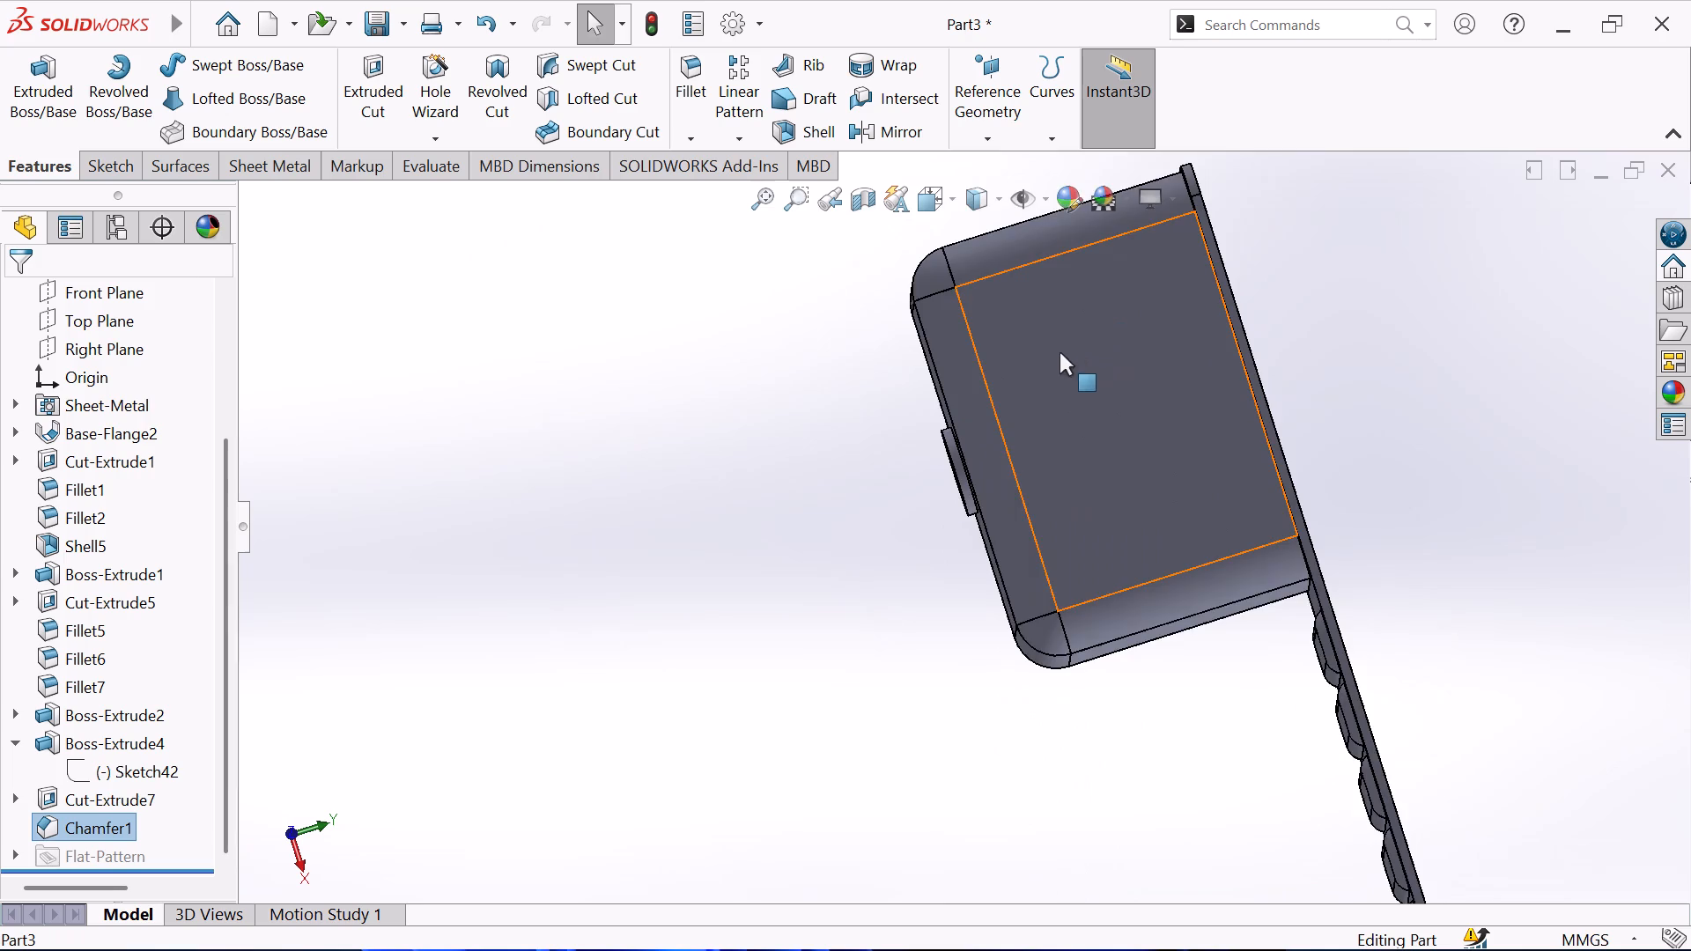
scroll(1044, 357, down, 2)
scroll(1414, 505, up, 3)
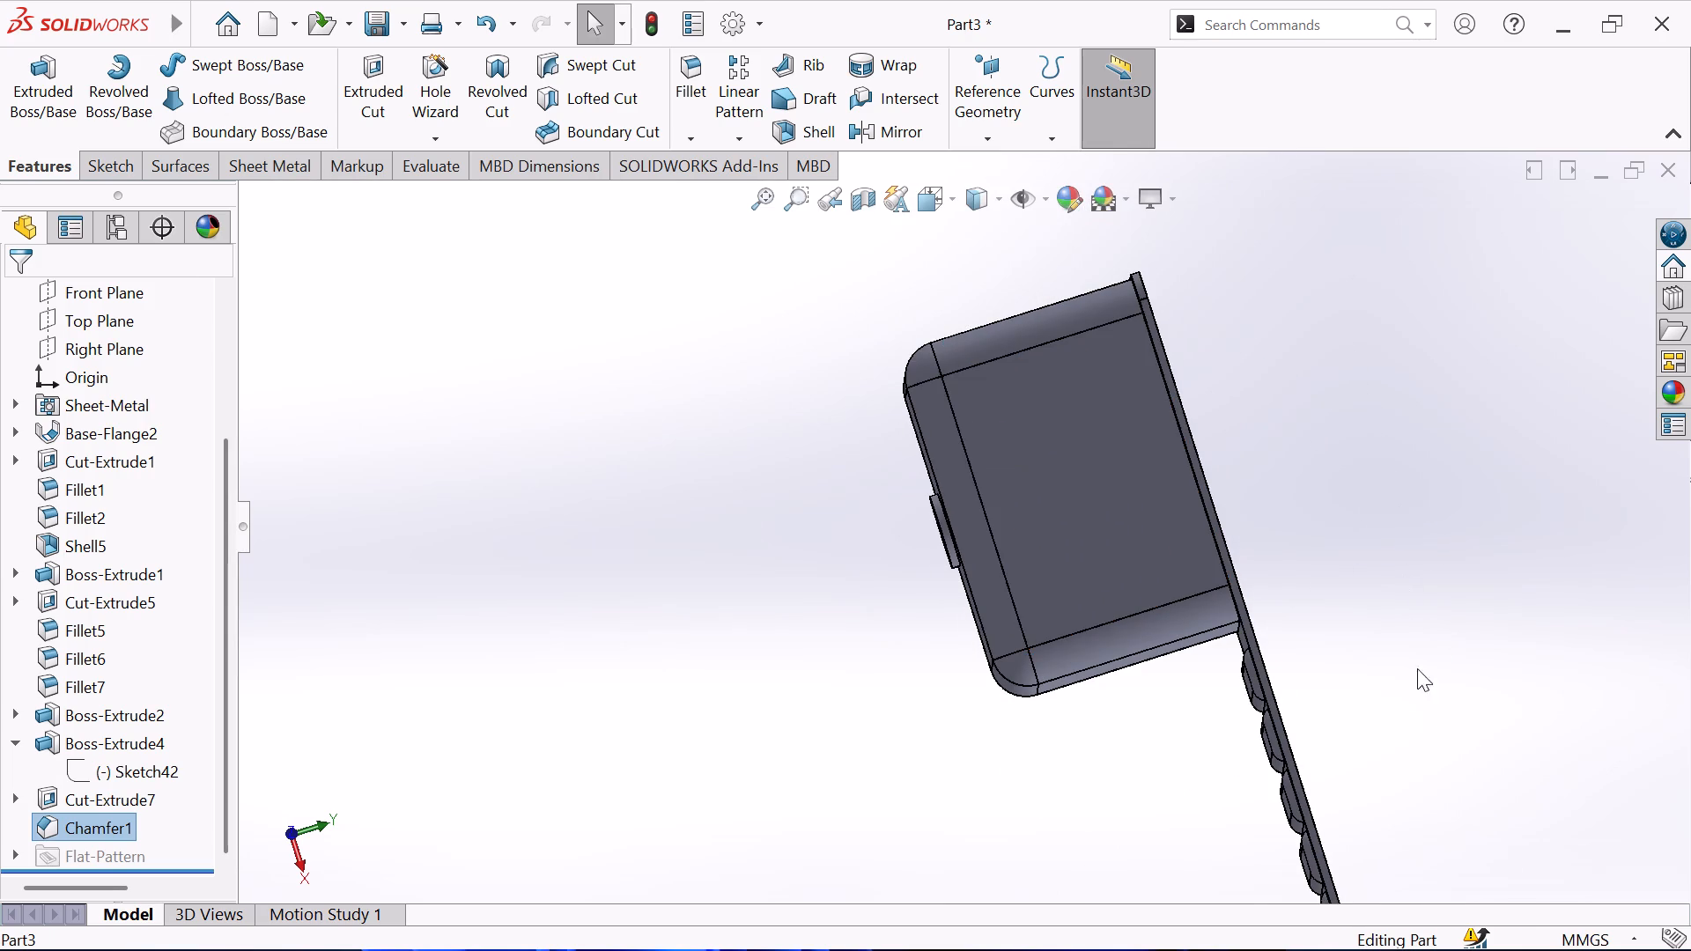
scroll(1408, 684, up, 2)
middle_drag(1383, 856, 1084, 702)
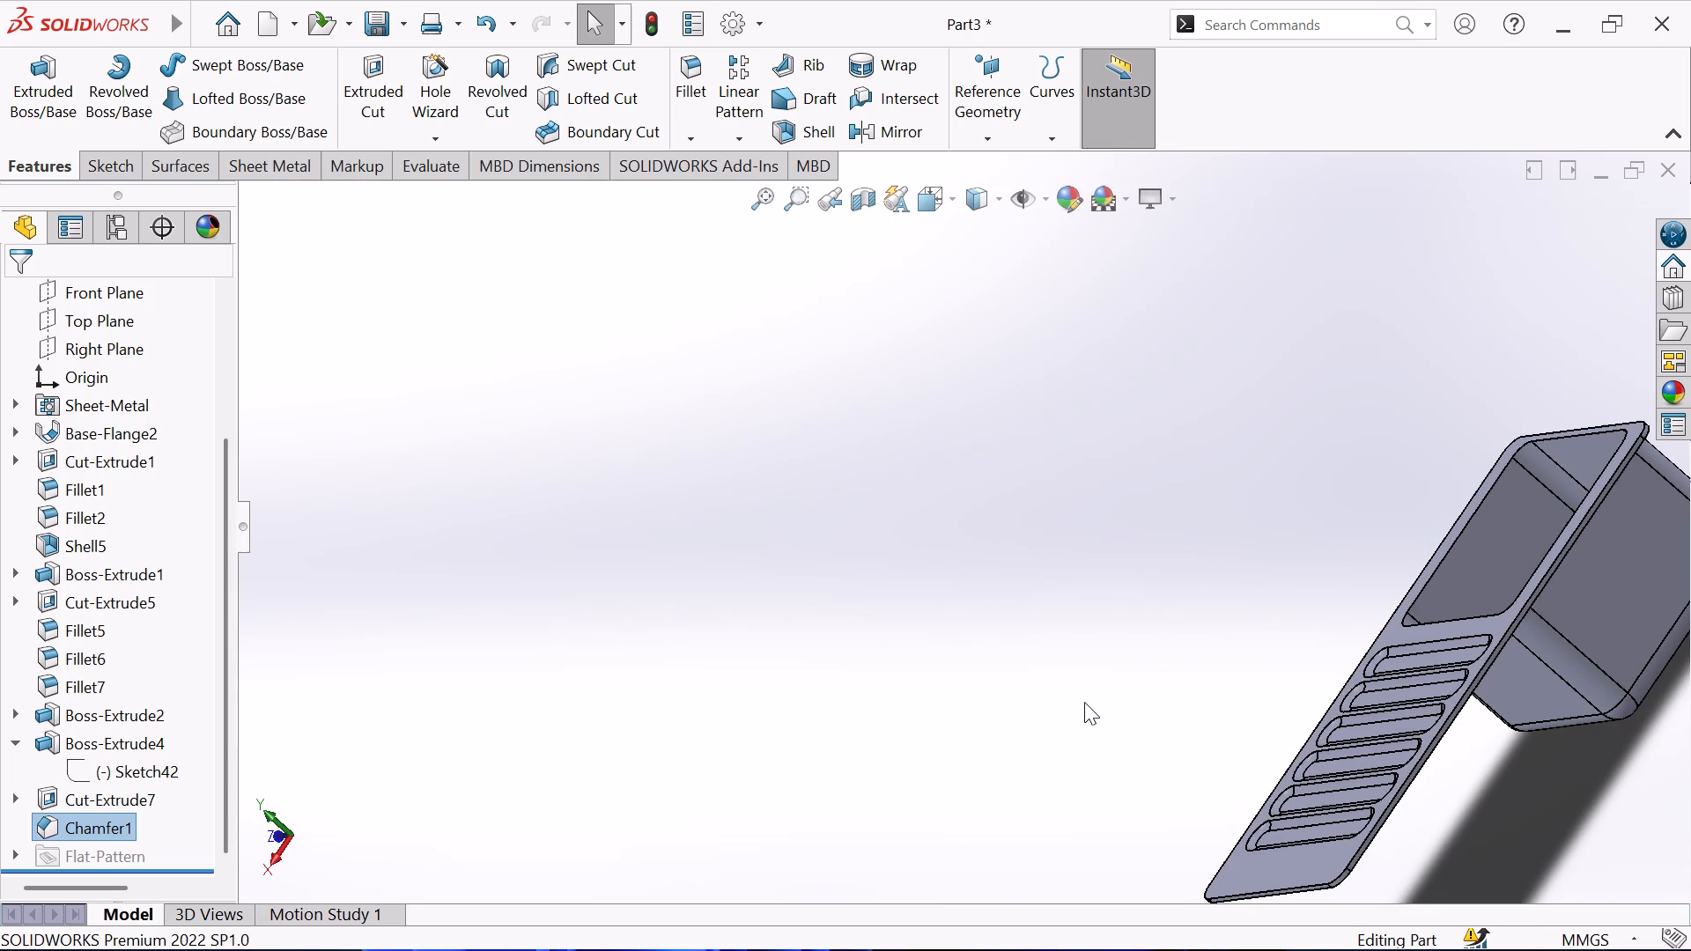
key(ctrl+7)
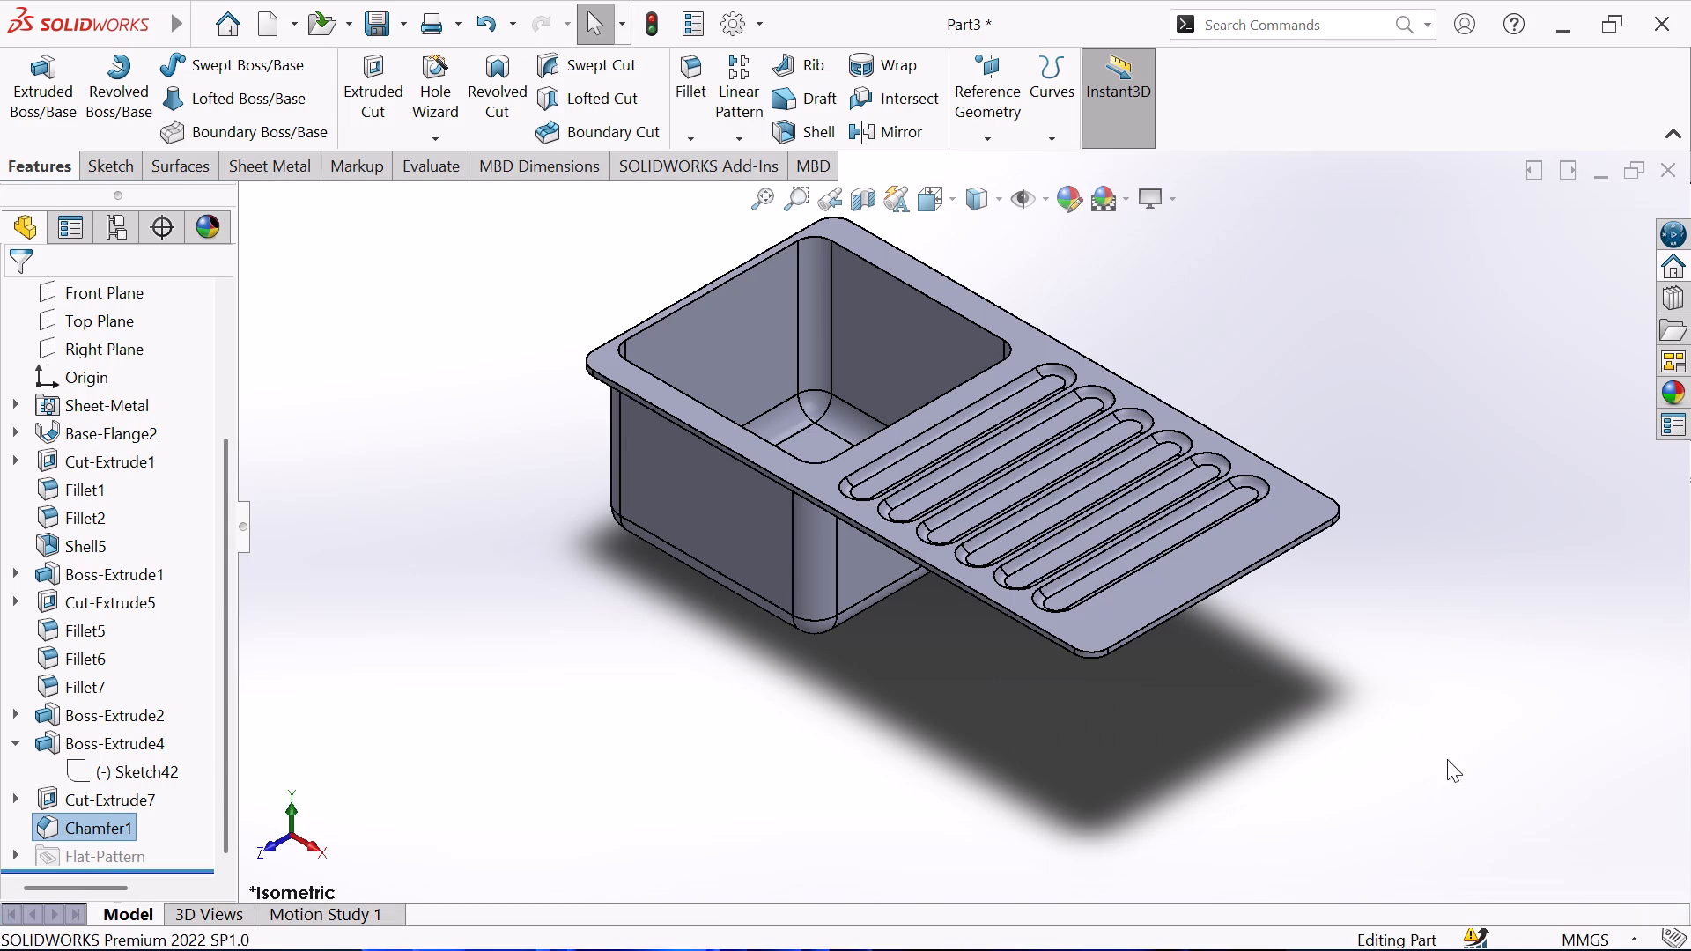
key(ctrl+s)
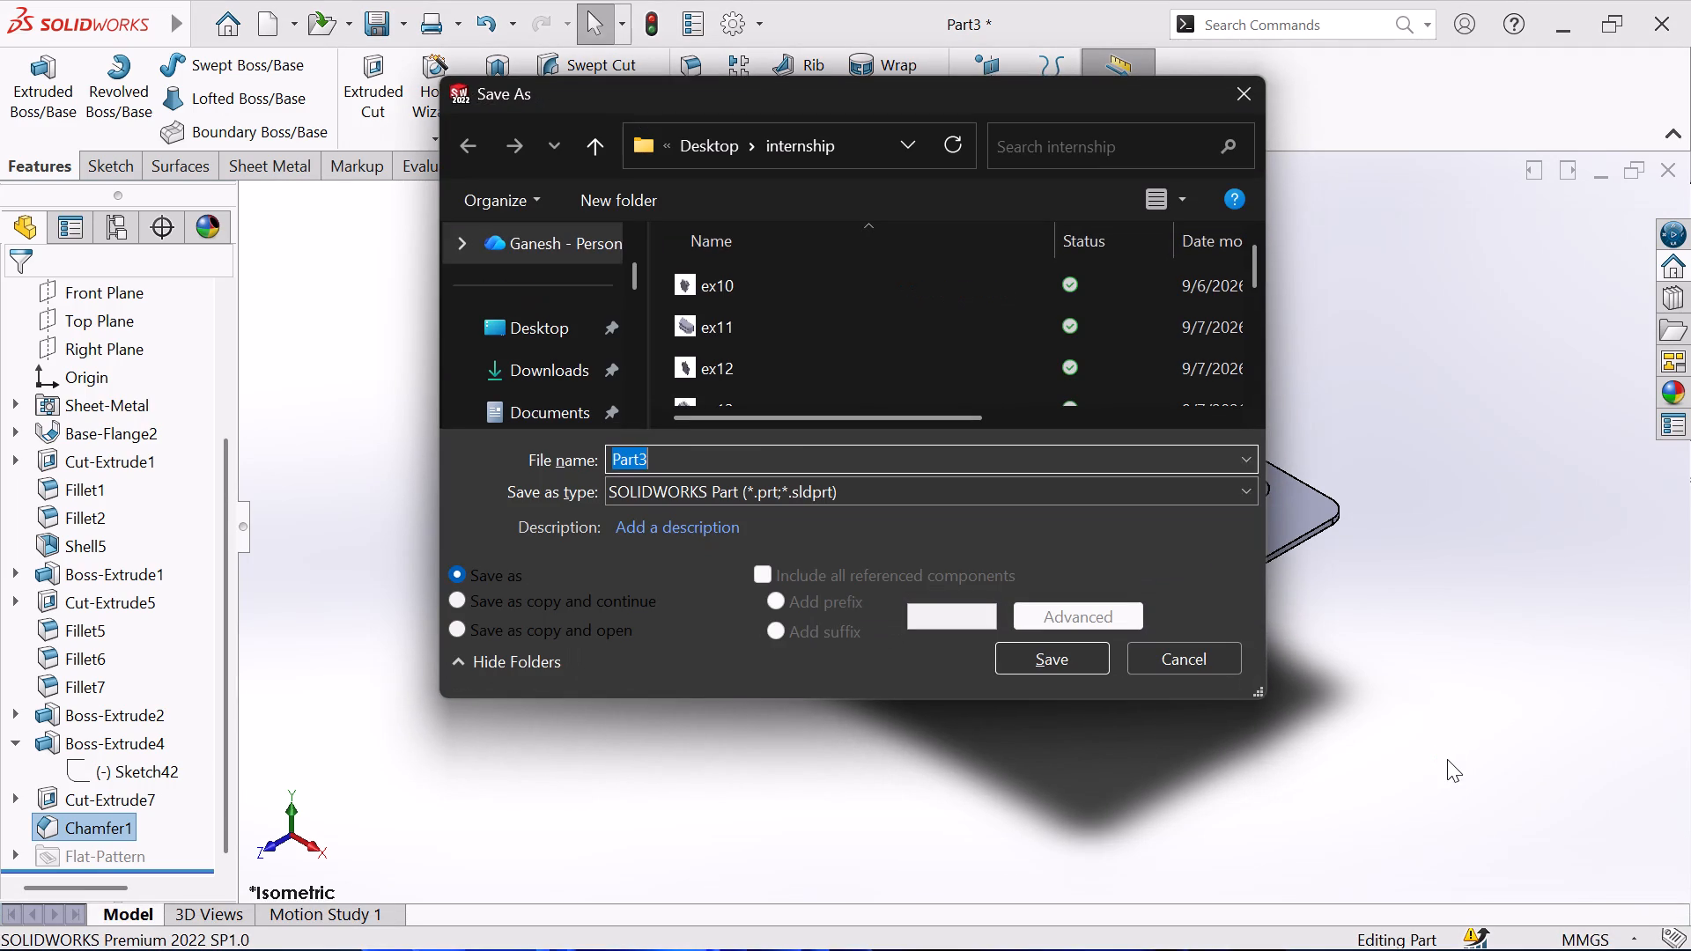
click(1447, 759)
text(ex)
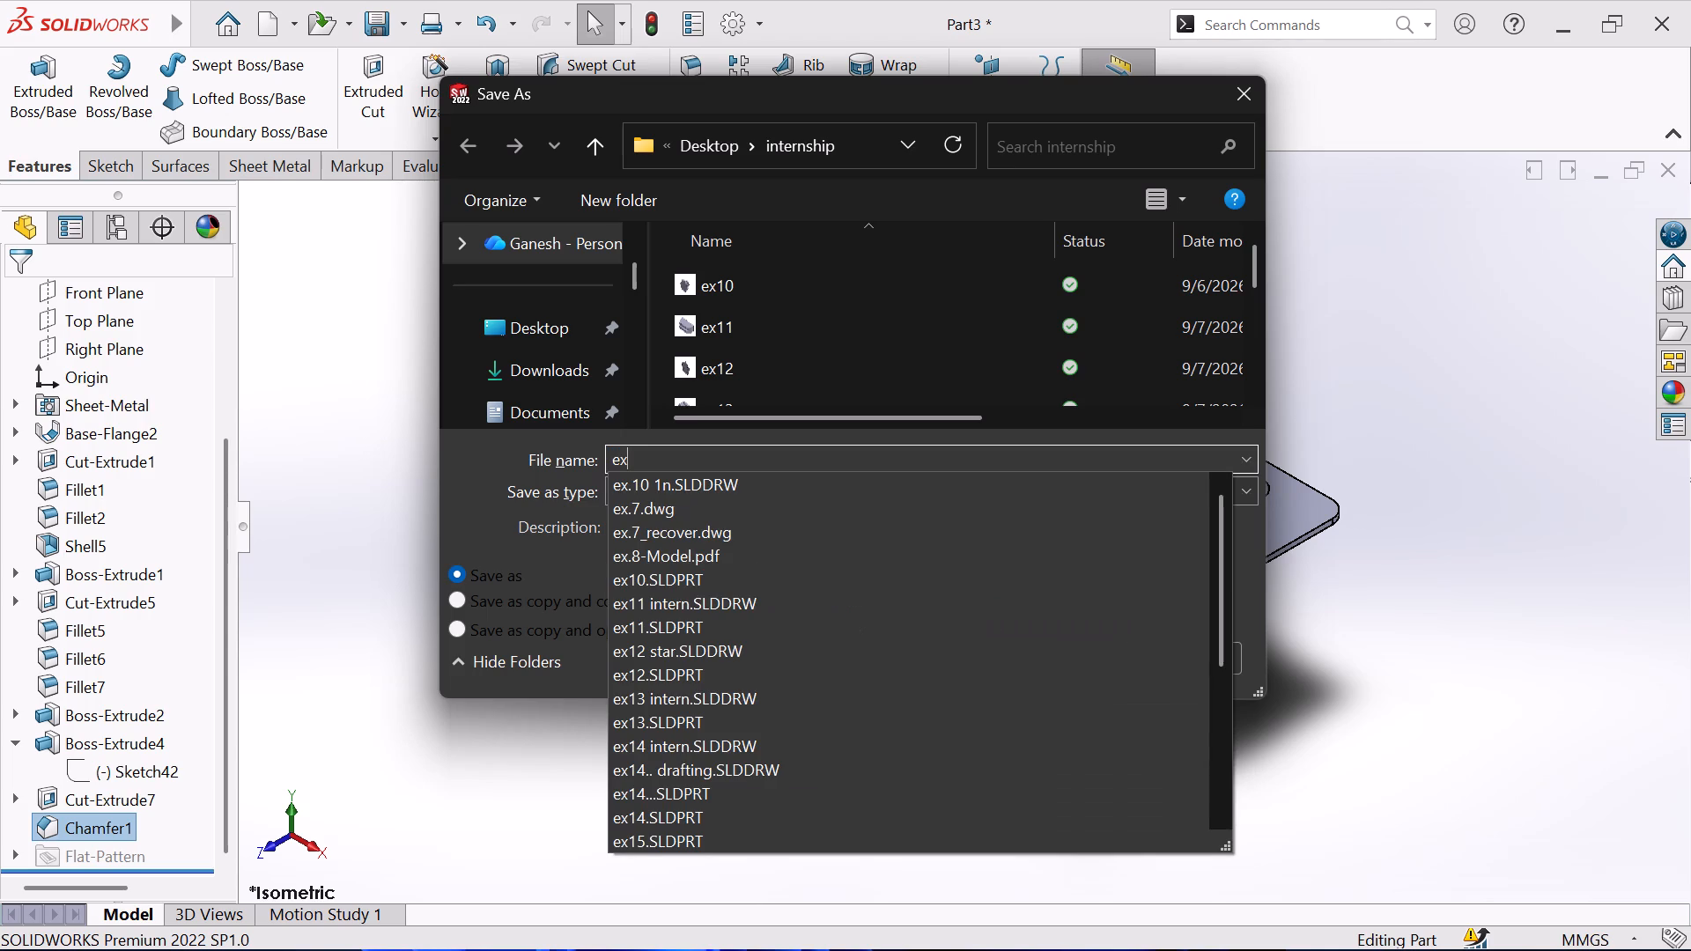
text(19)
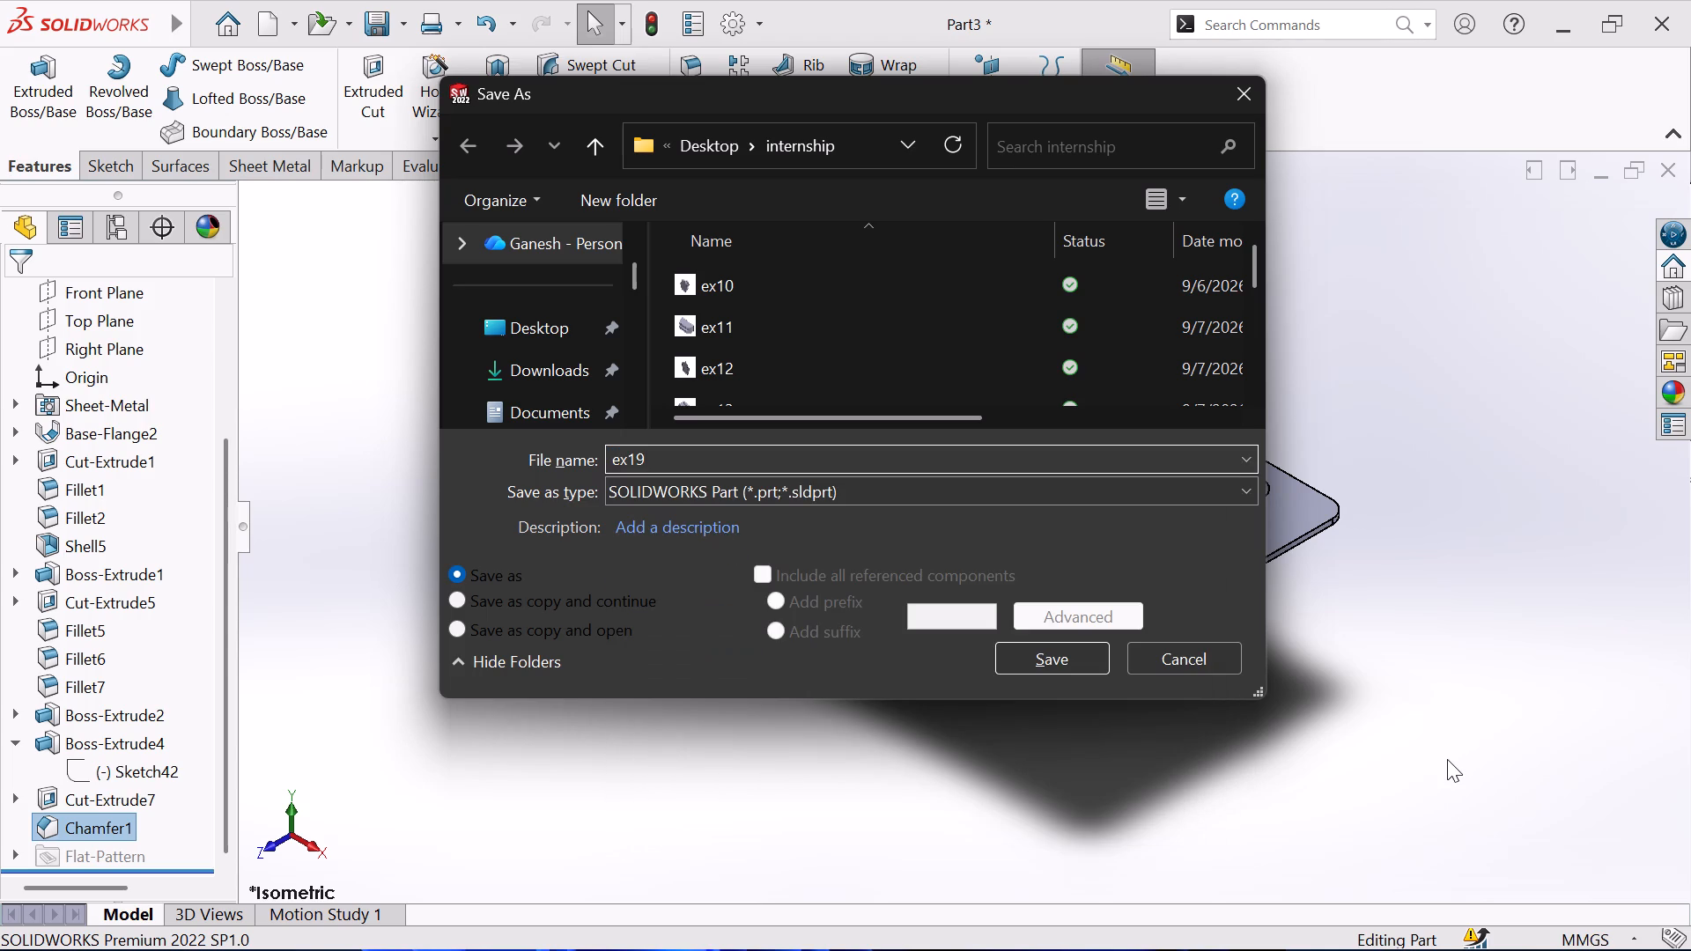
key(Return)
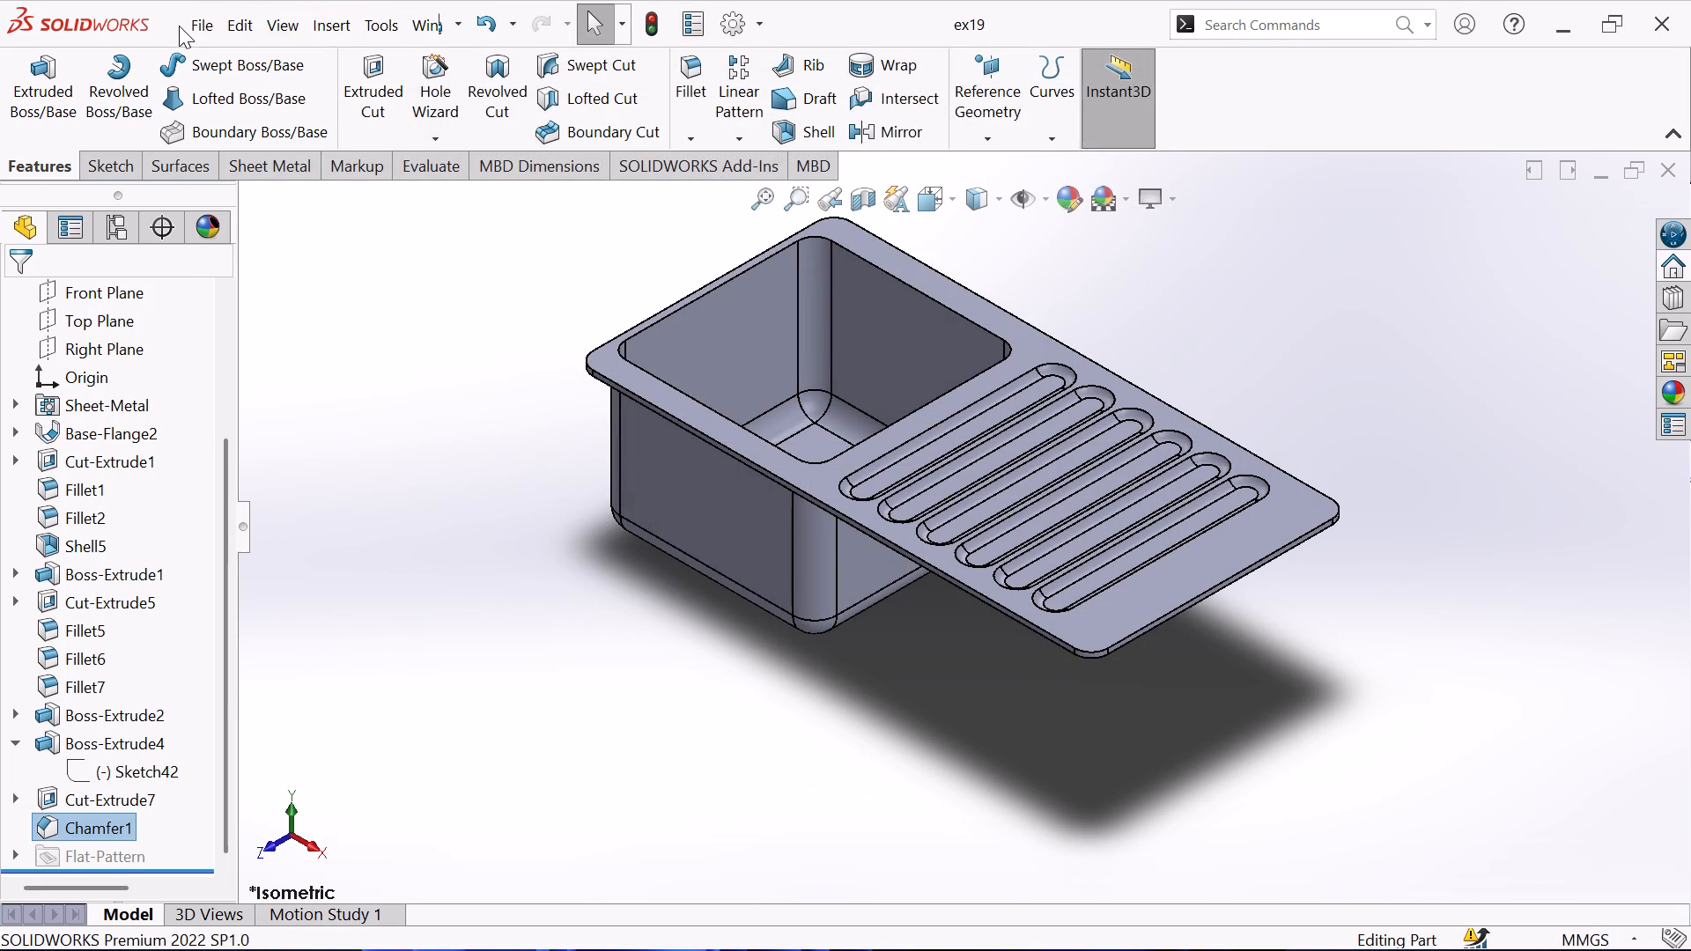
Make a drawing from the part on a standard A3 (ISO) sheet with the sheet format displayed.
click(199, 18)
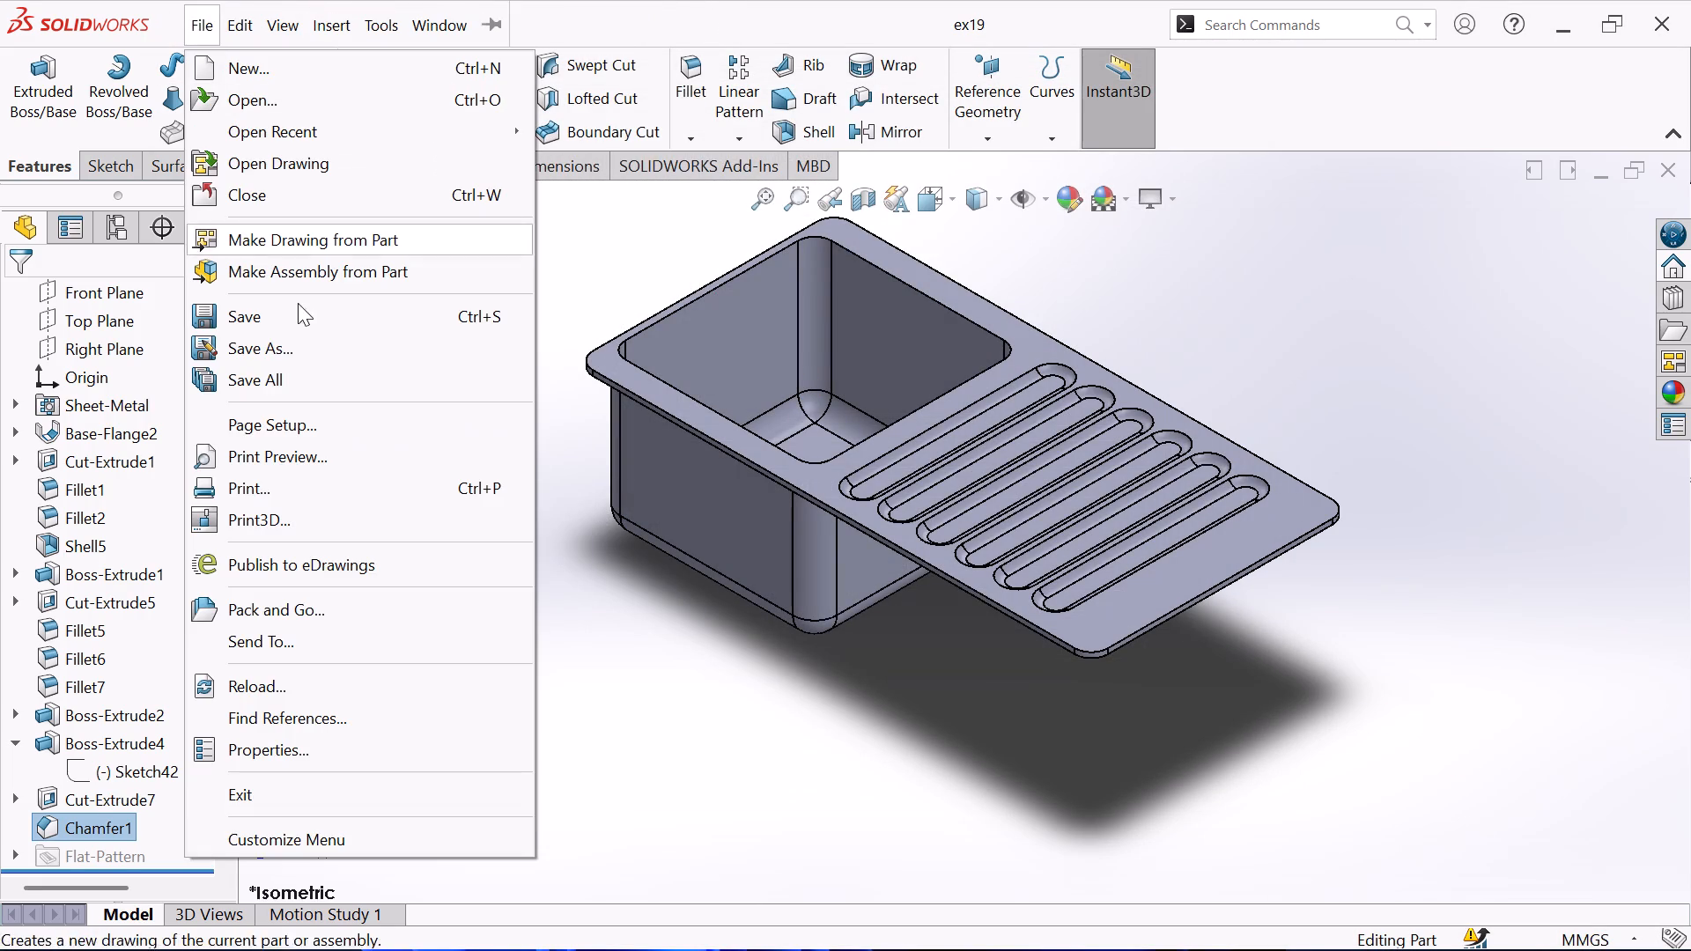
click(292, 234)
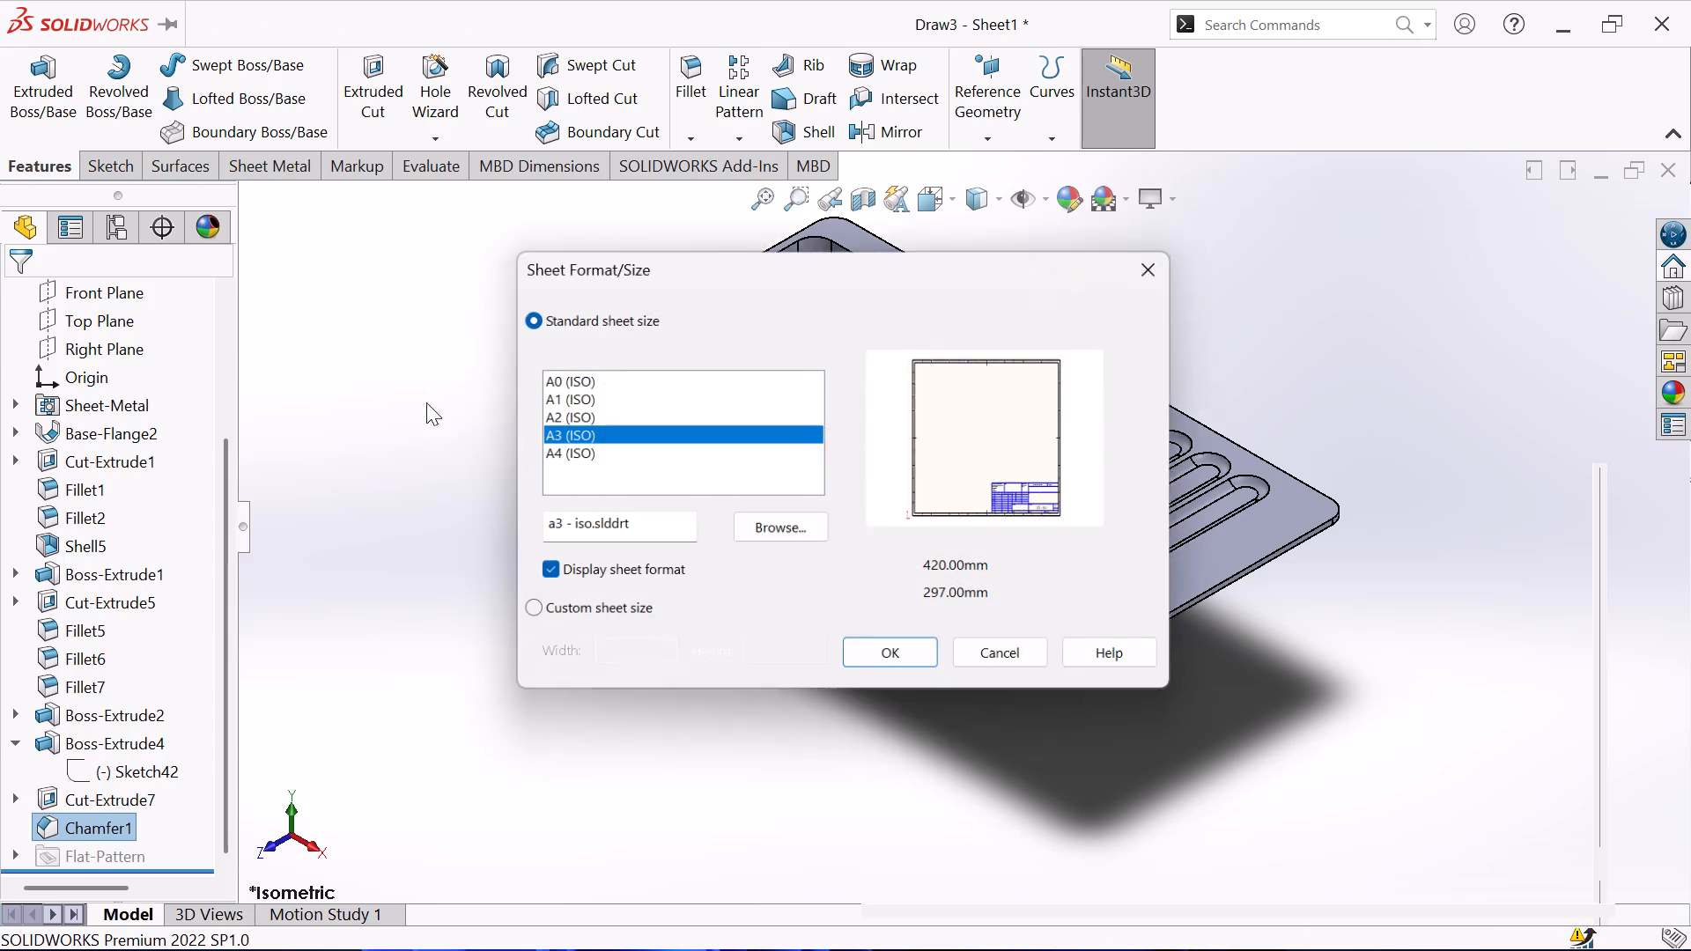
click(891, 660)
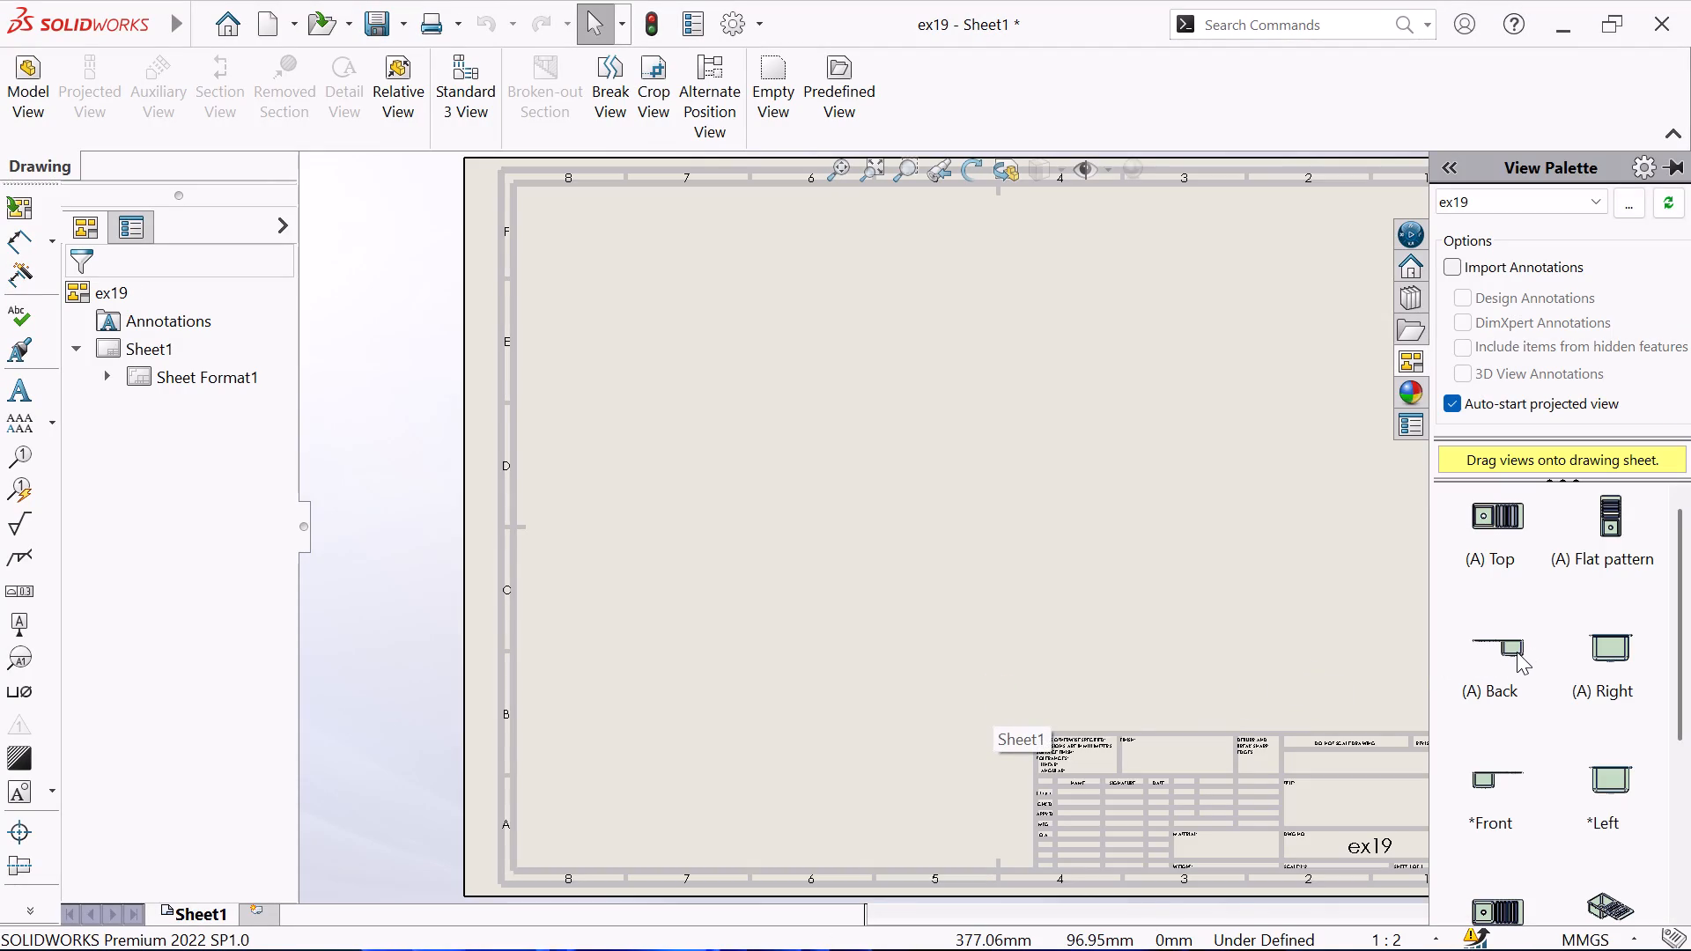
Place the Back view mid-sheet and project a plan view above, a side view beside it and three isometric views diagonally around it.
drag(1517, 652, 936, 474)
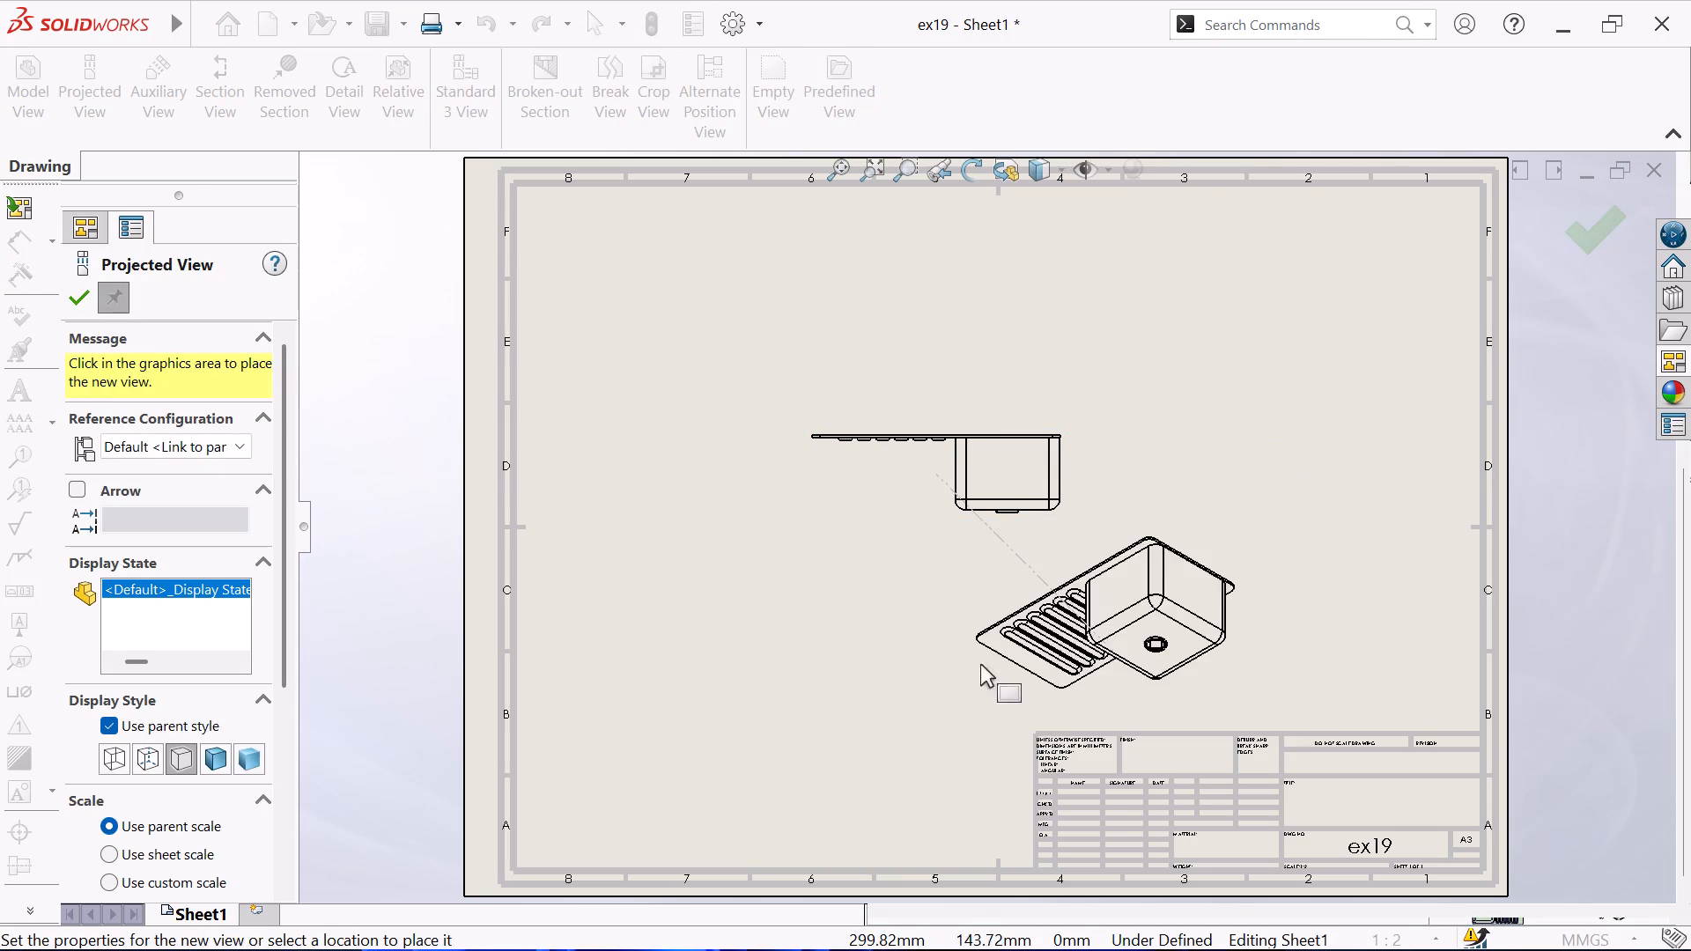
click(703, 704)
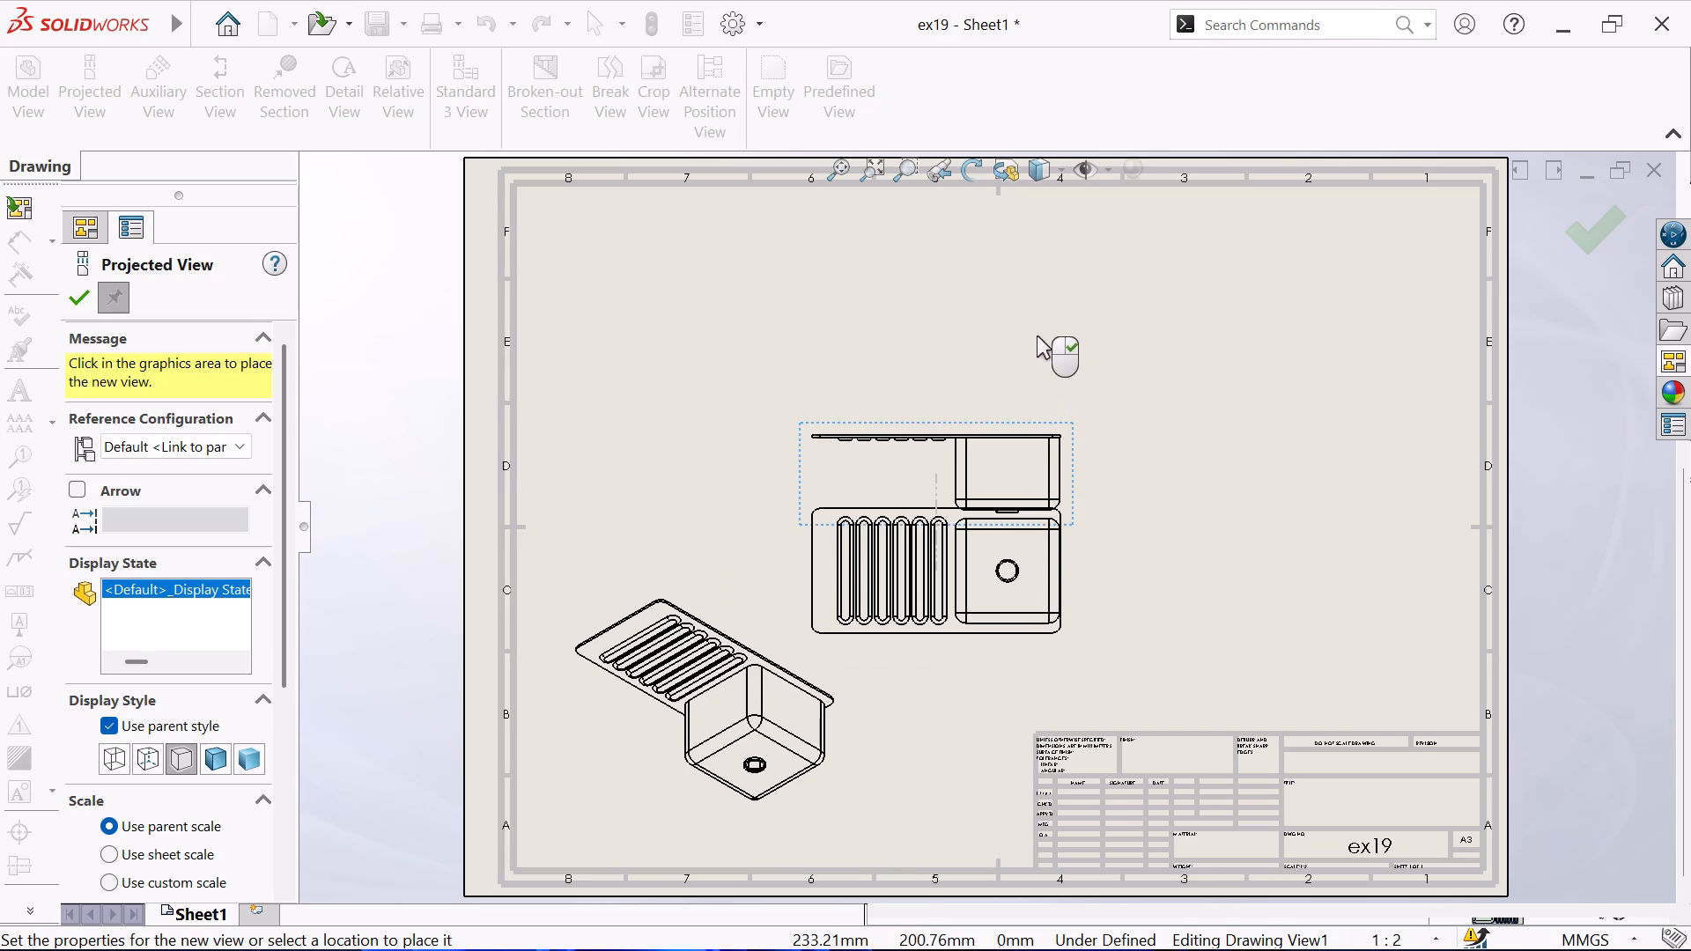
click(1033, 283)
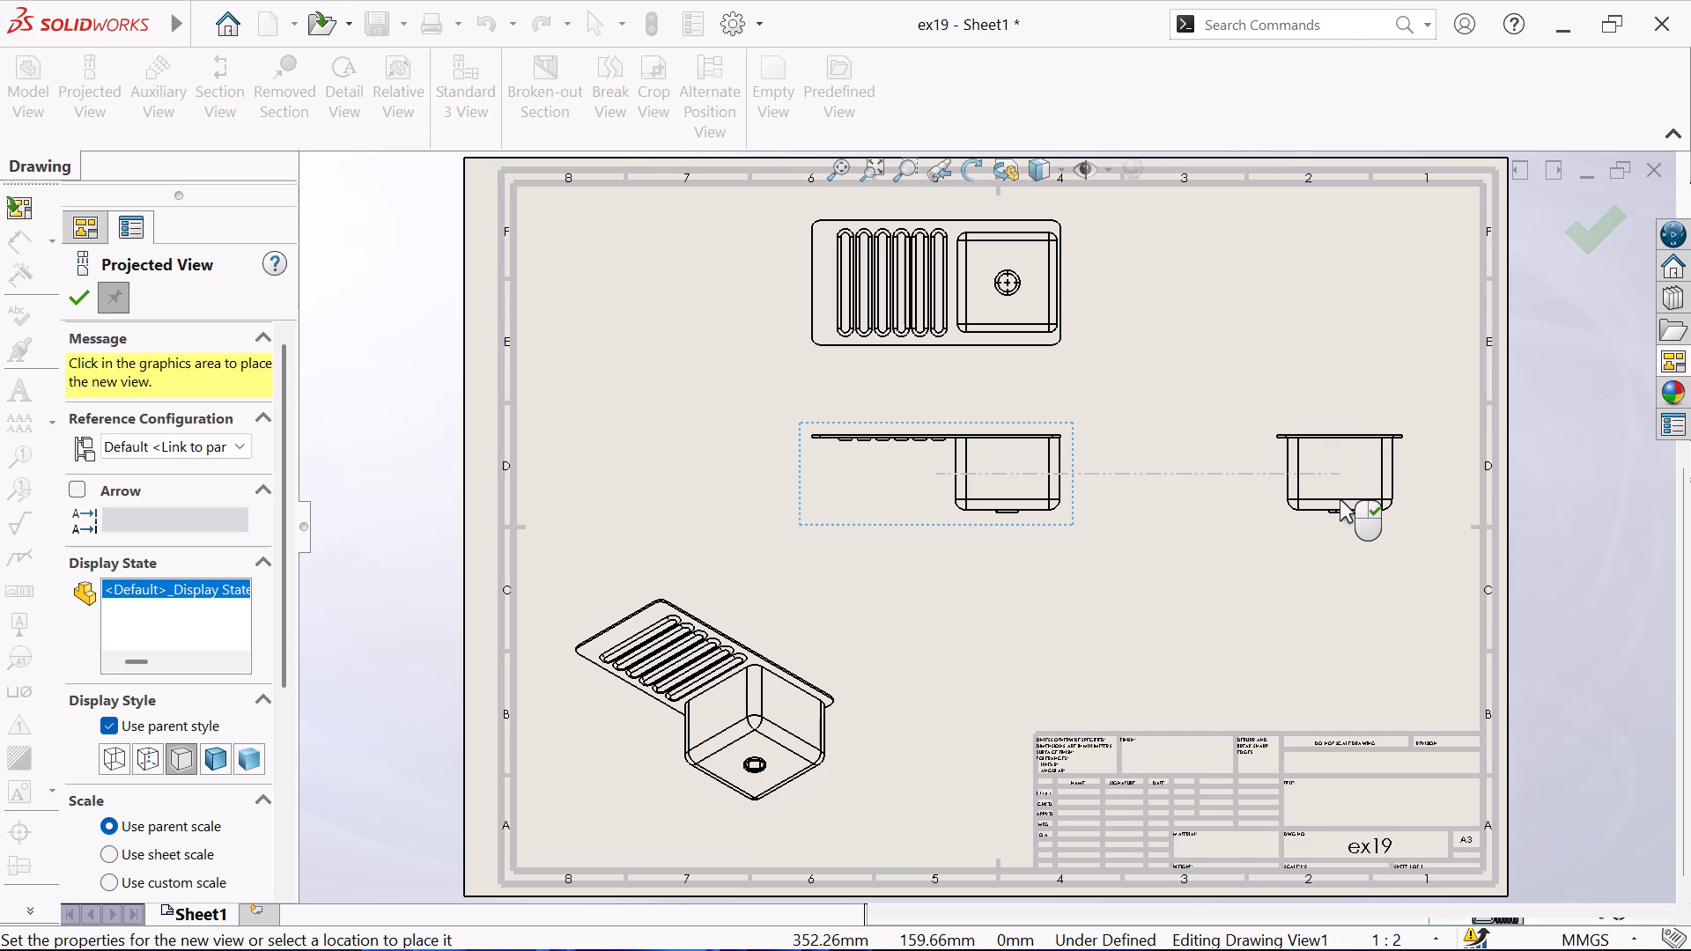
click(1340, 499)
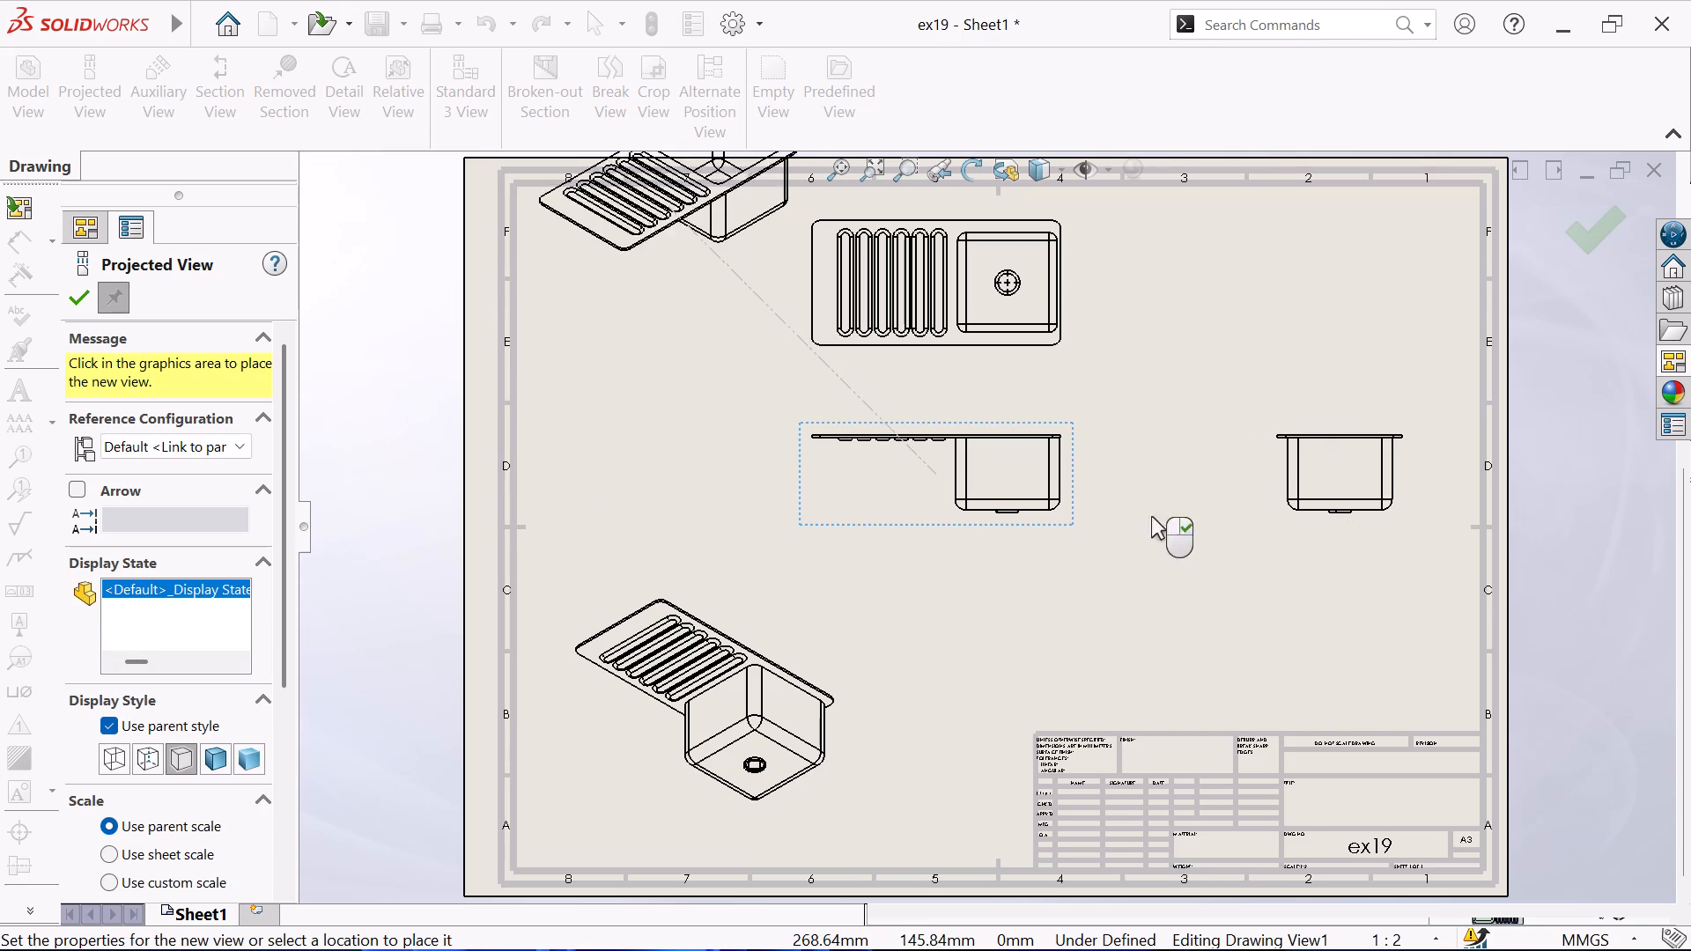
click(1286, 641)
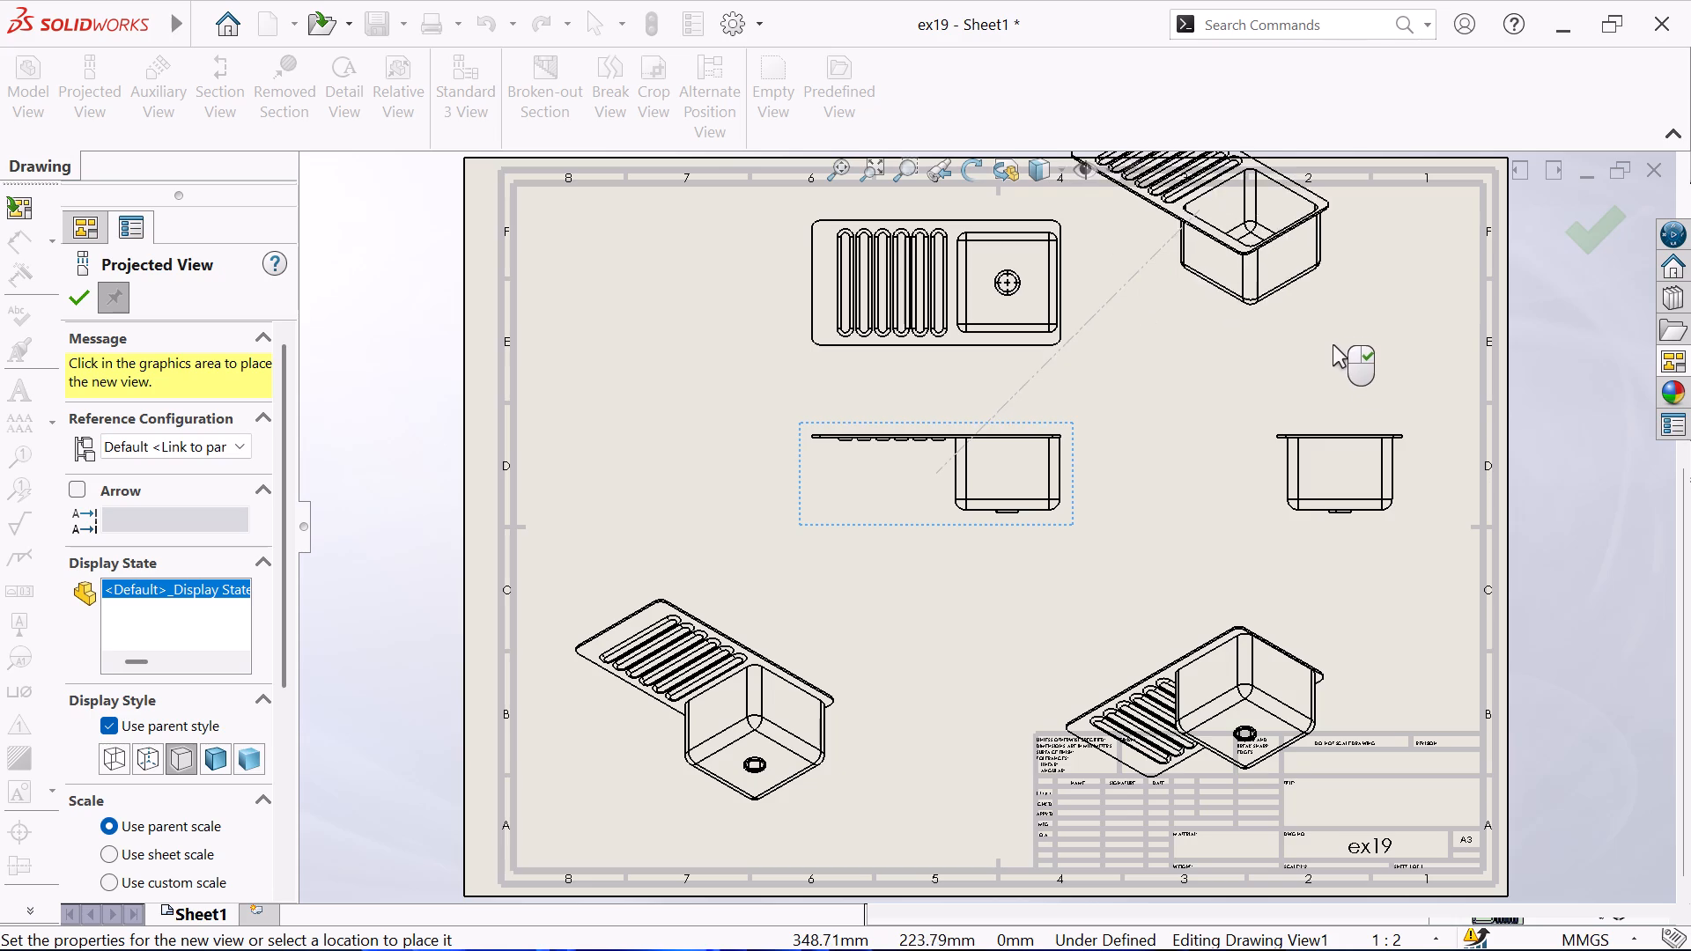
click(1248, 374)
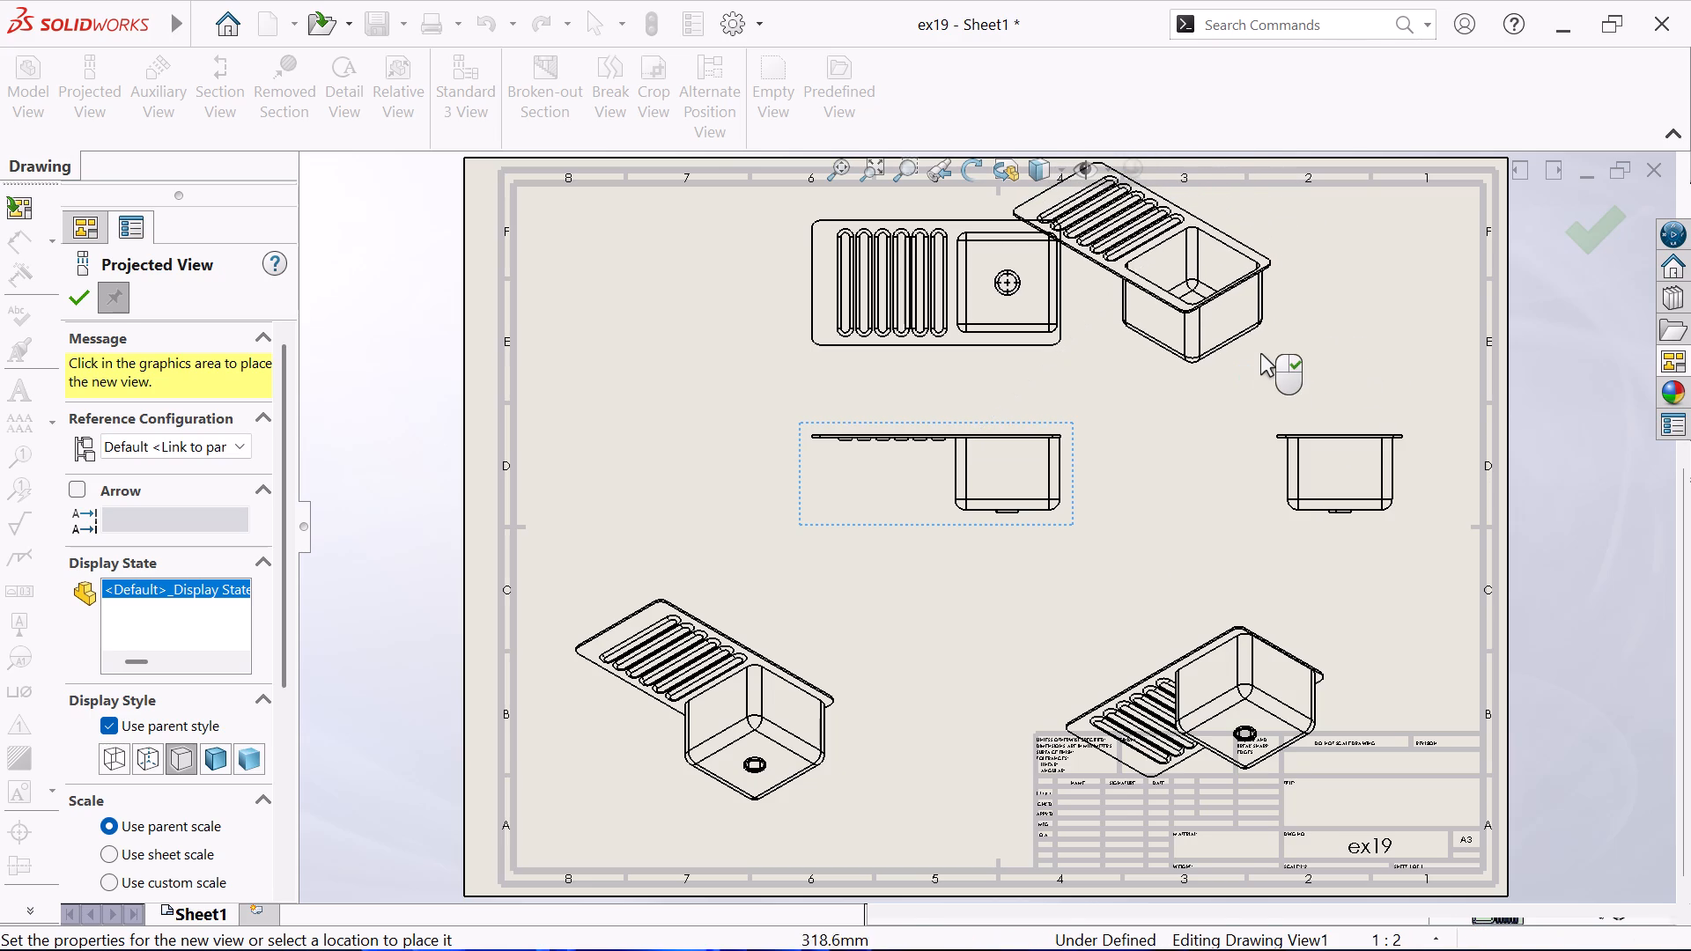
Finish projecting views and move the upper isometric view away from the plan view so the two no longer overlap.
click(1244, 302)
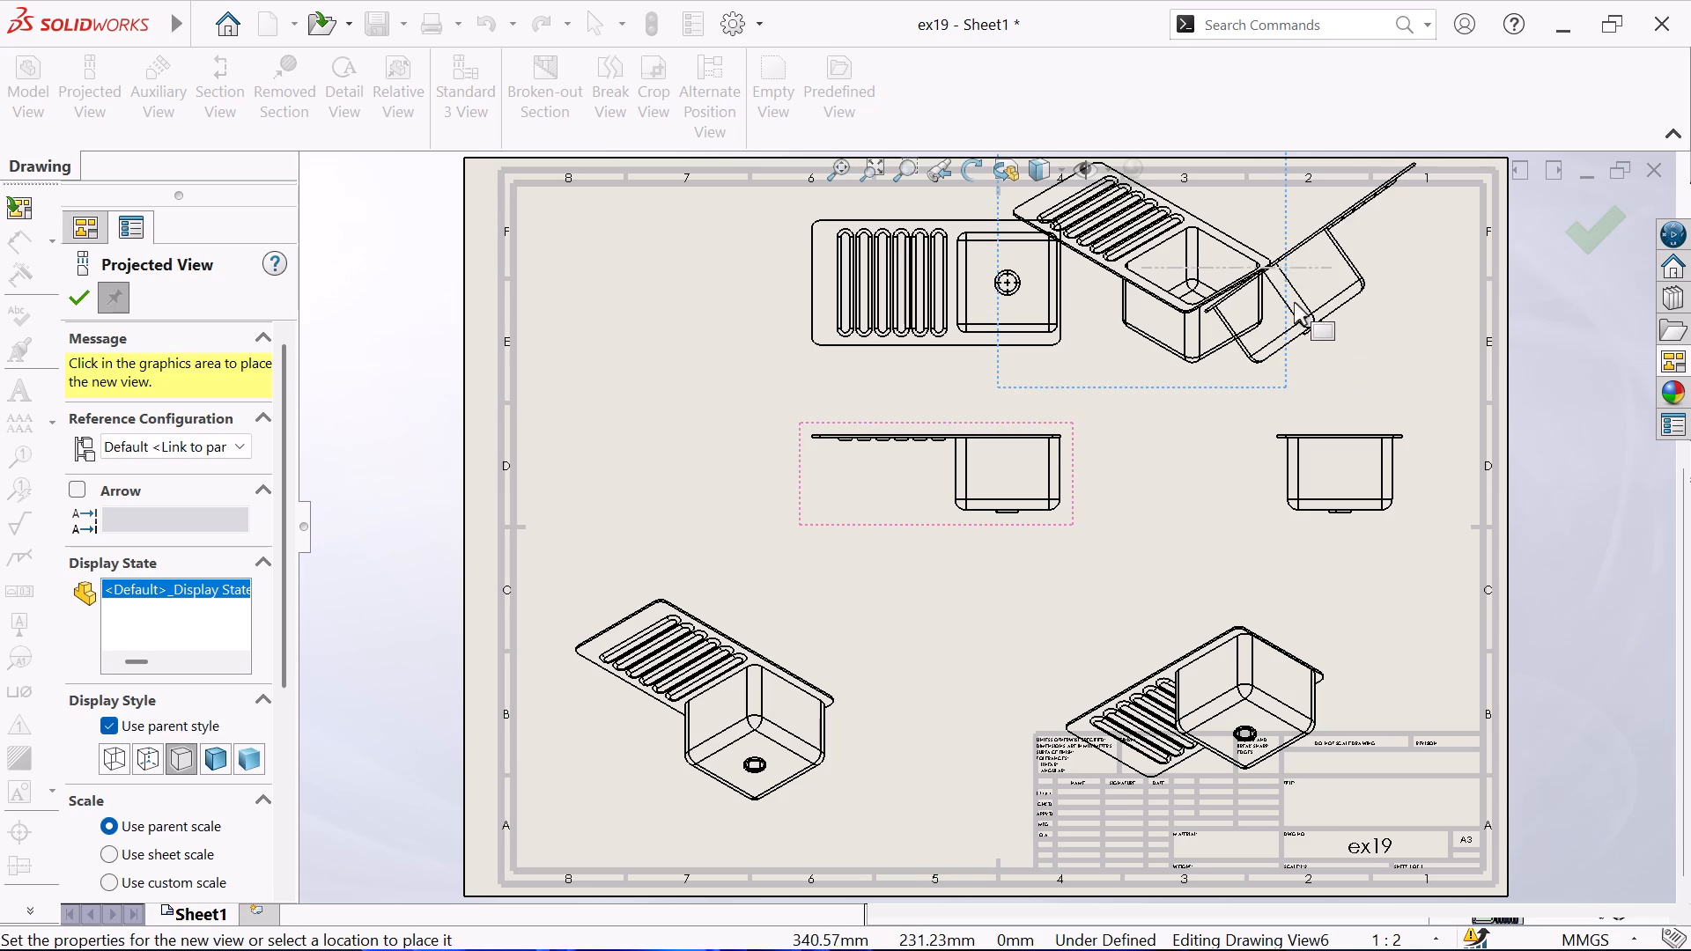
drag(1284, 307, 1318, 332)
click(1256, 337)
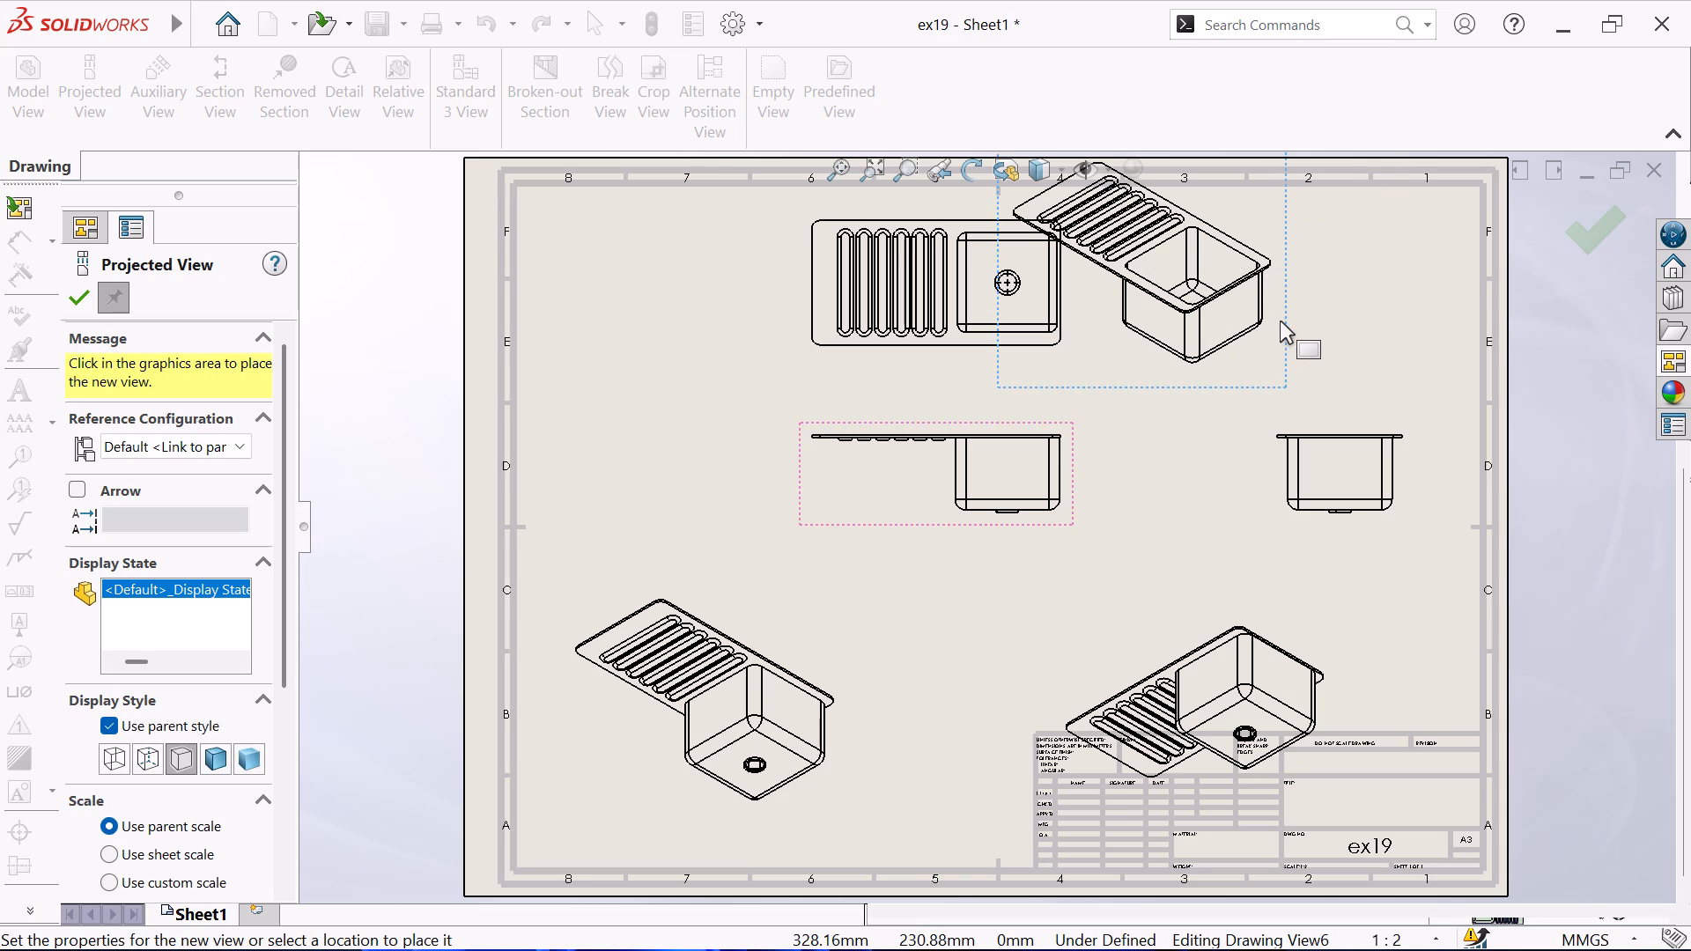
click(1228, 300)
click(1252, 315)
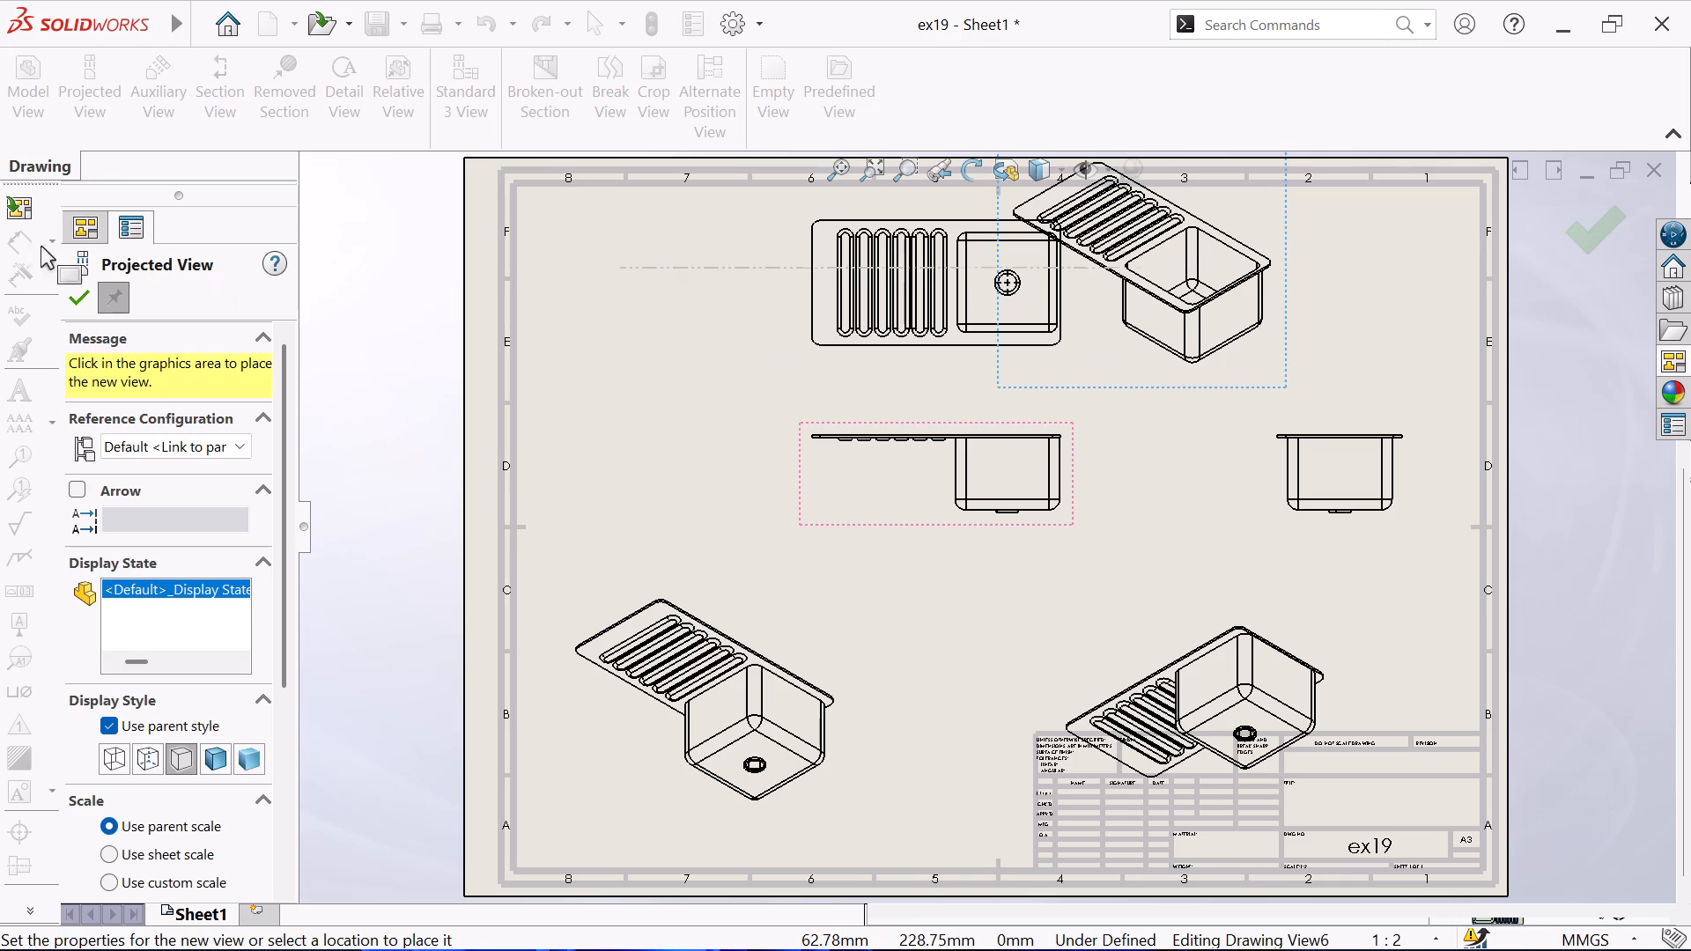
click(74, 291)
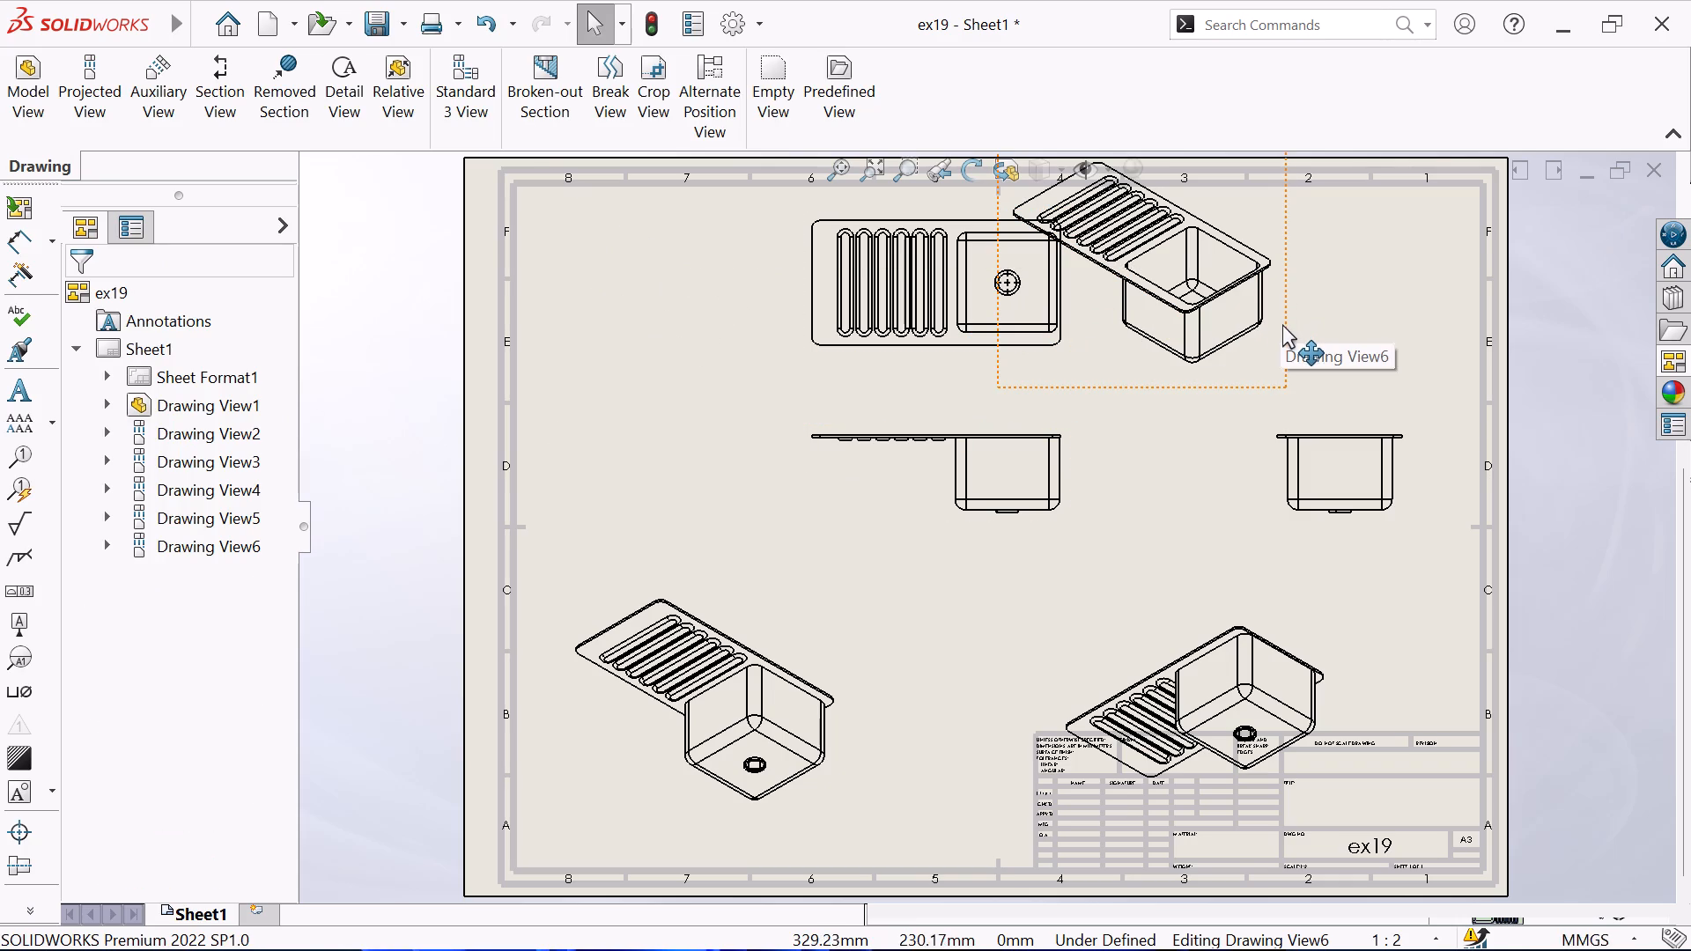
drag(1282, 324, 1409, 377)
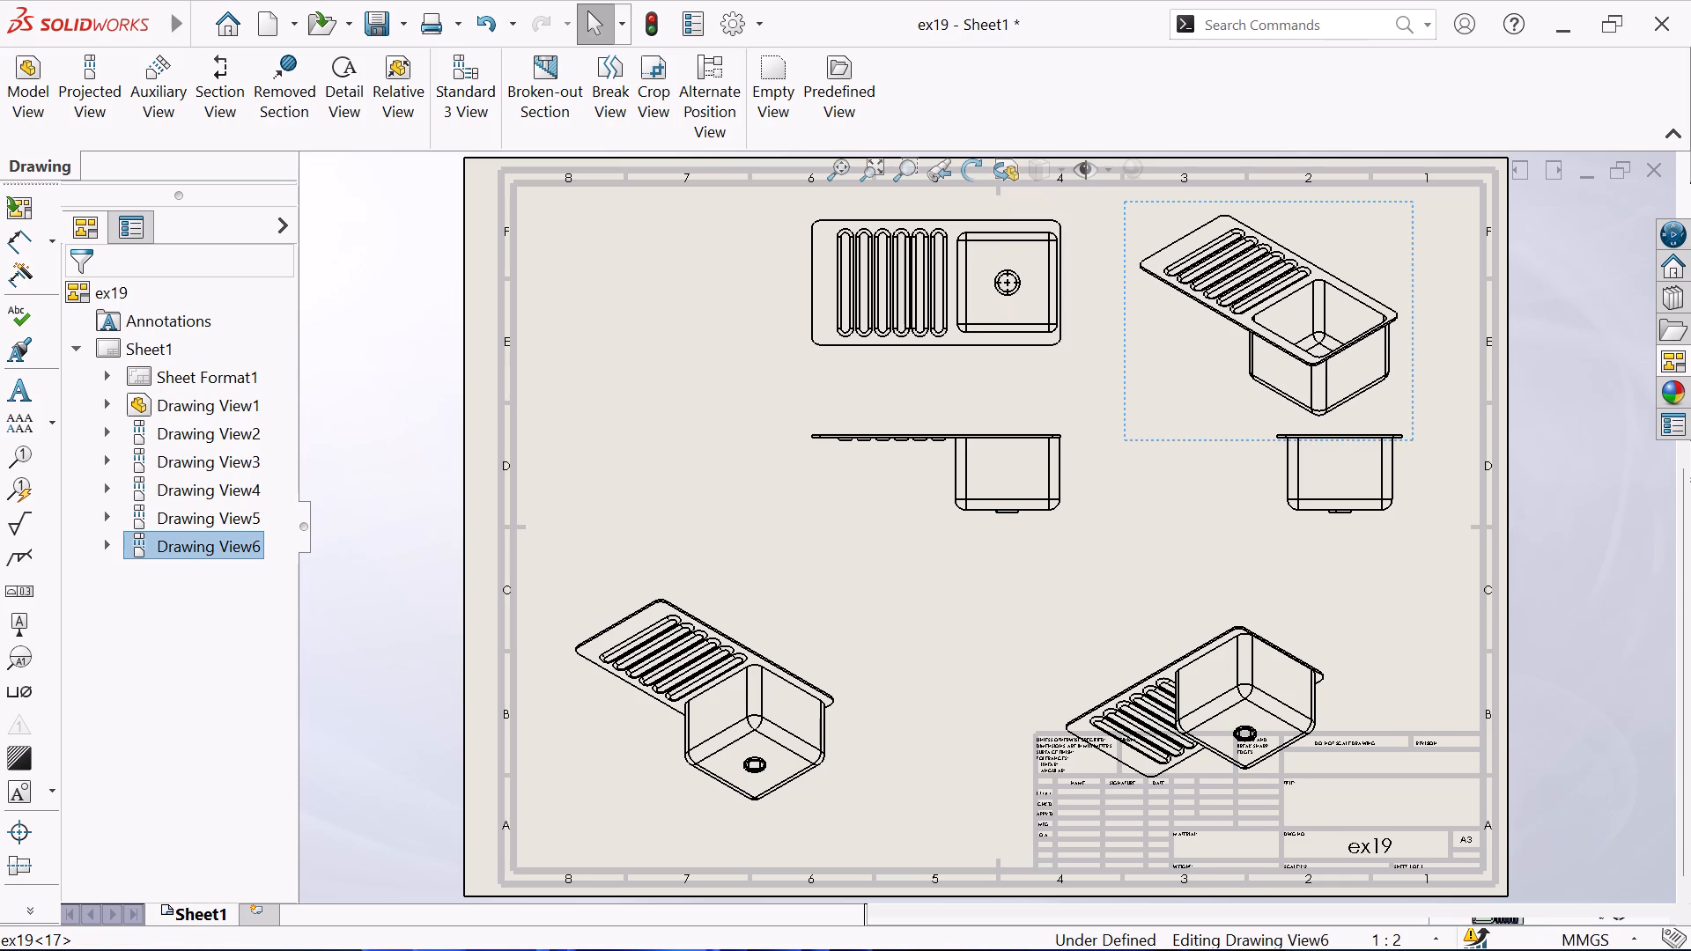
Move the projected side view closer to the Back view, keeping it aligned below the upper isometric view.
click(1368, 497)
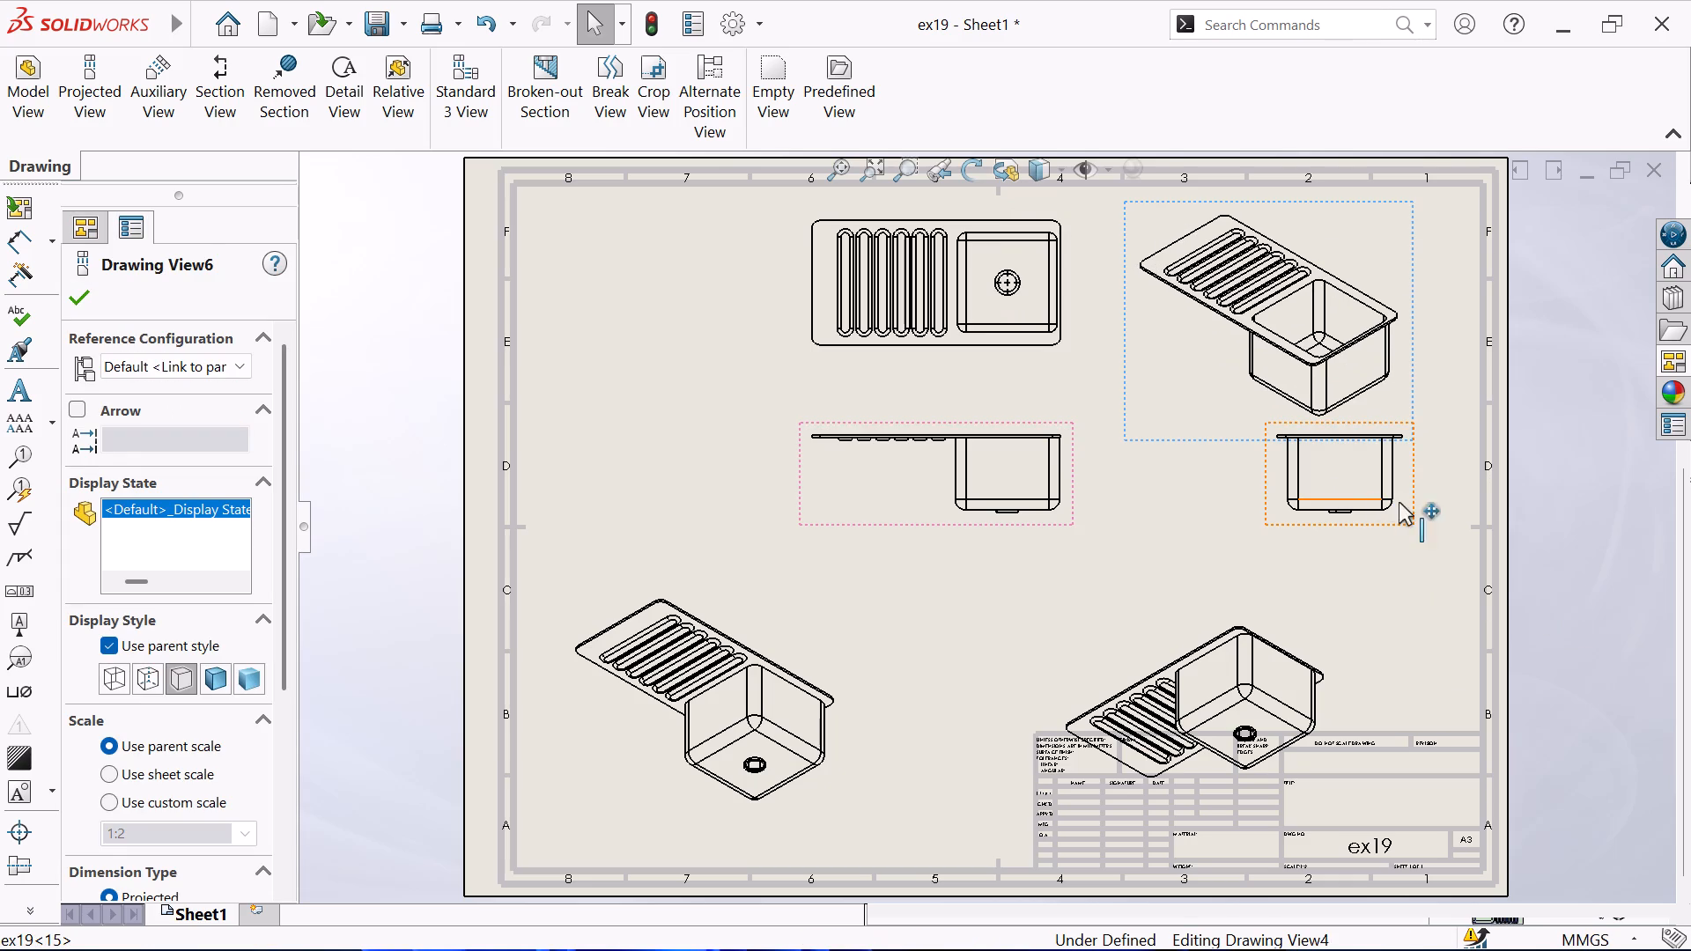
drag(1413, 493, 1415, 534)
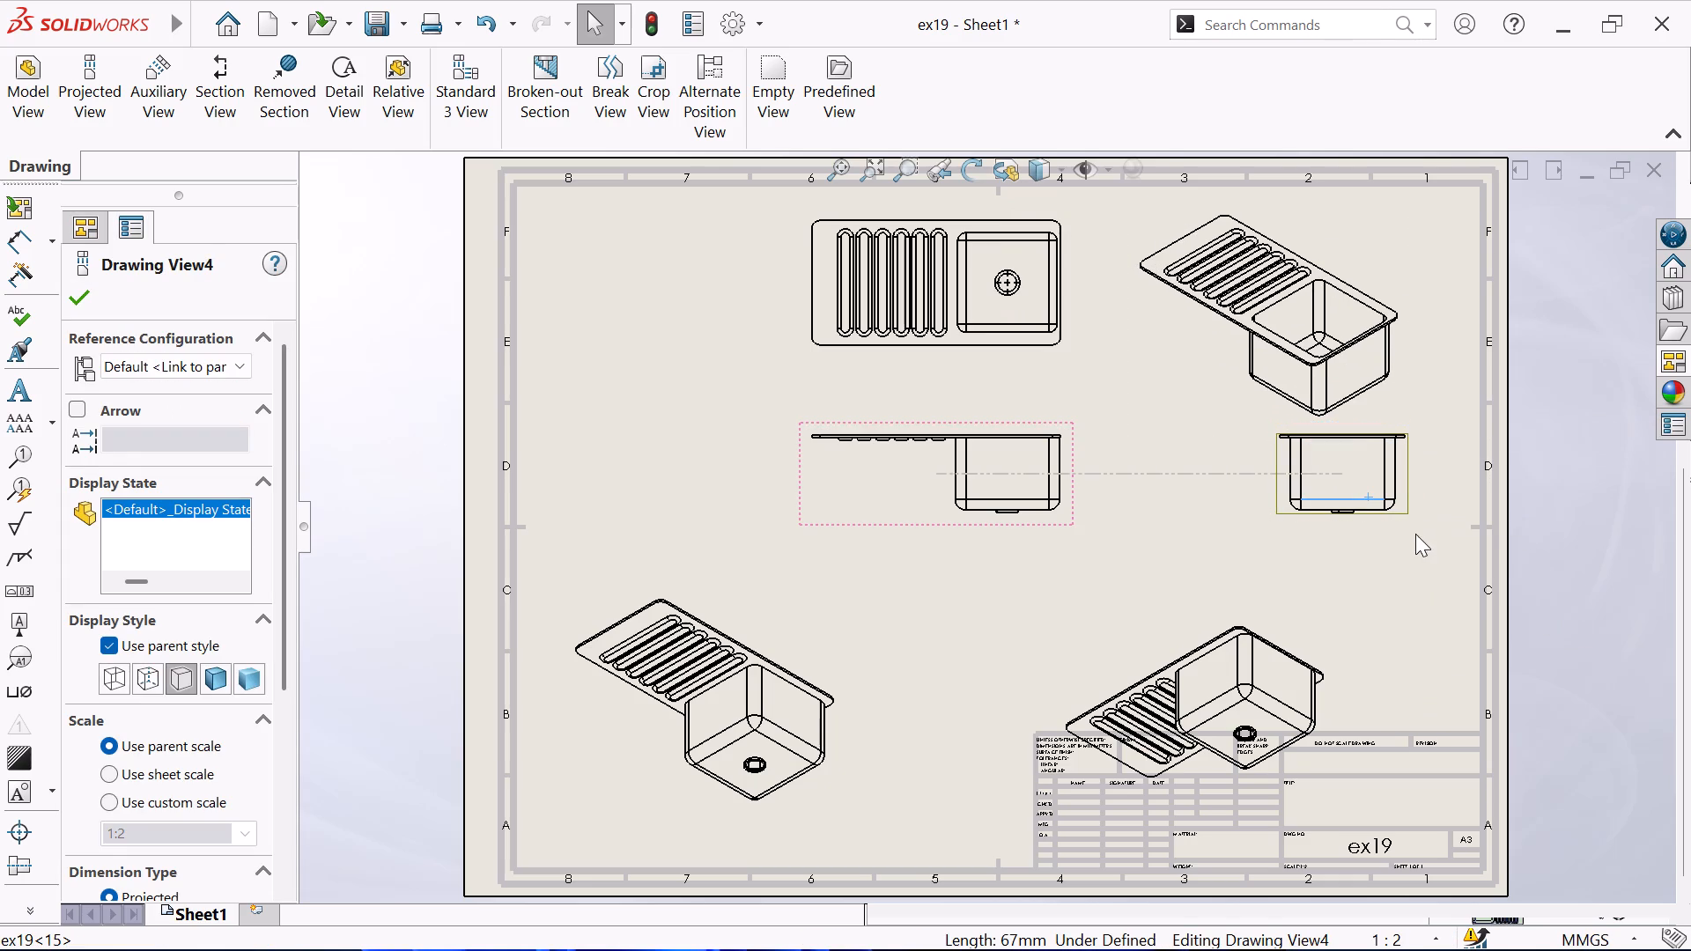
drag(1415, 534, 1373, 765)
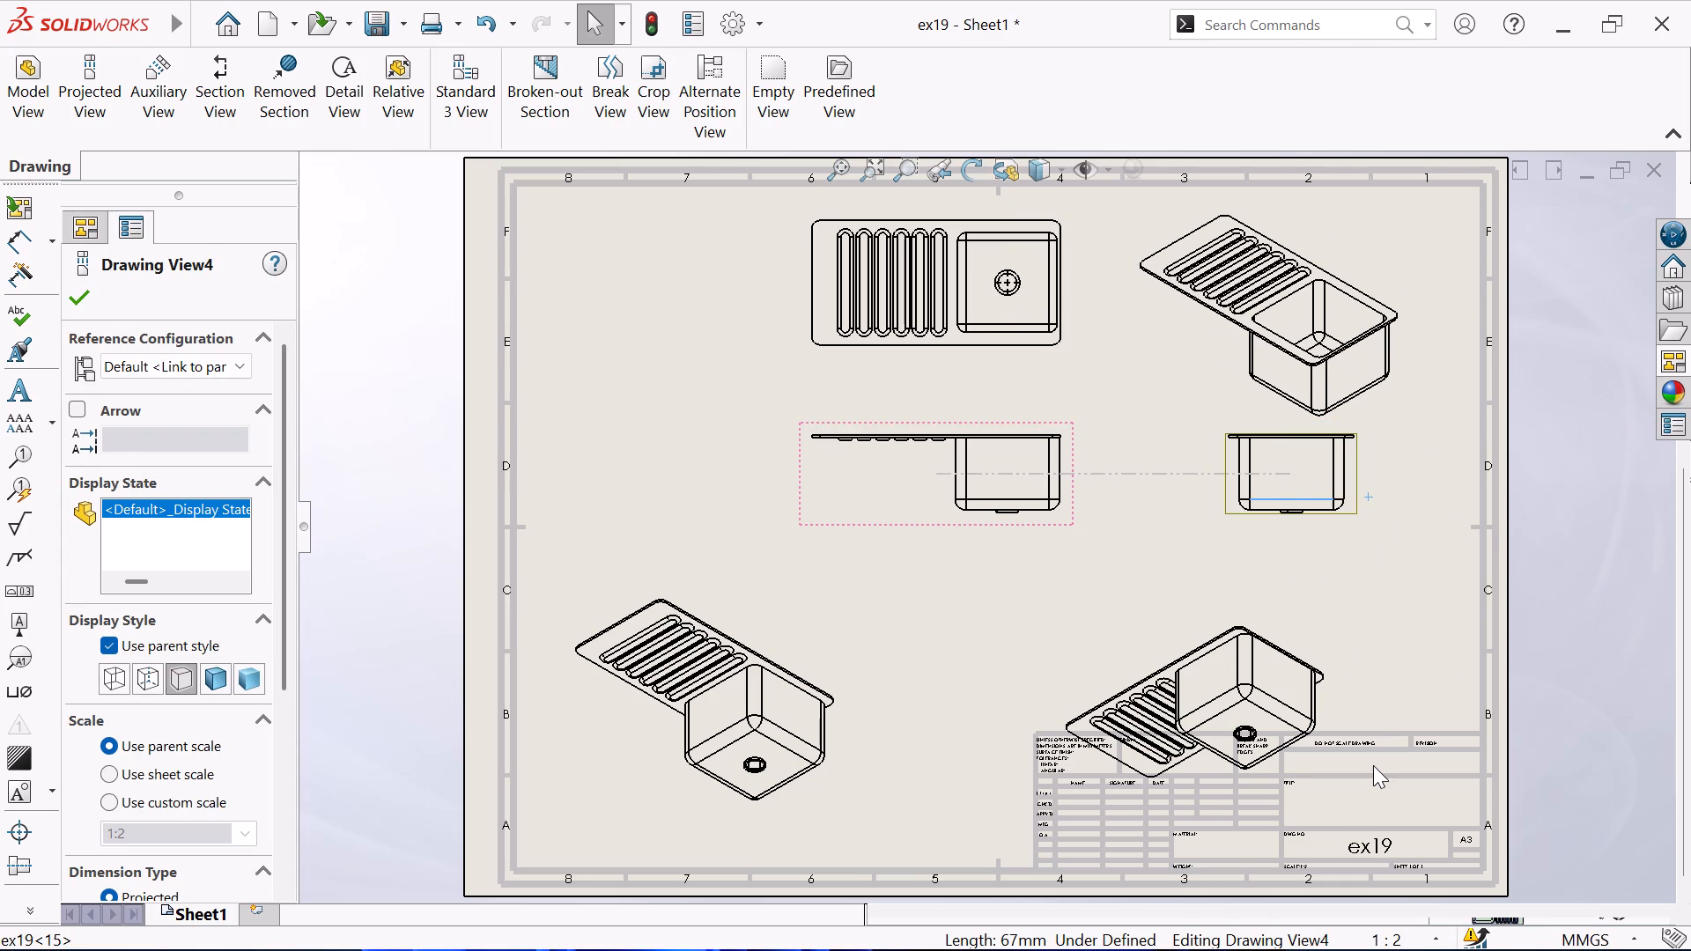
drag(1373, 765, 1345, 619)
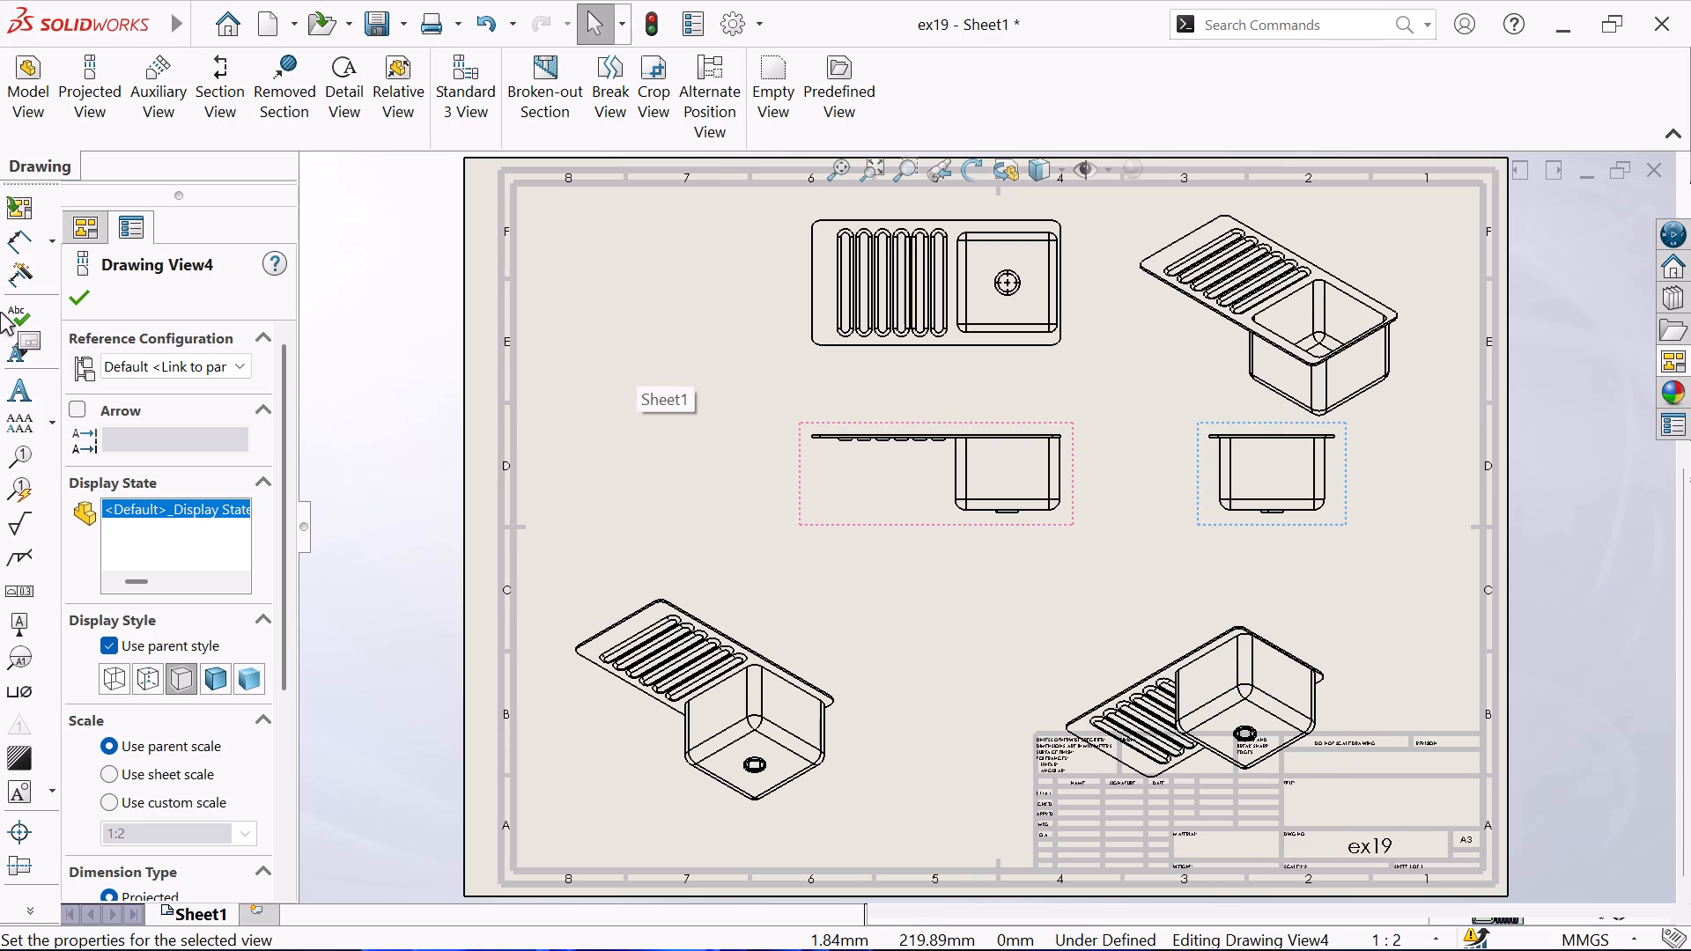
click(84, 299)
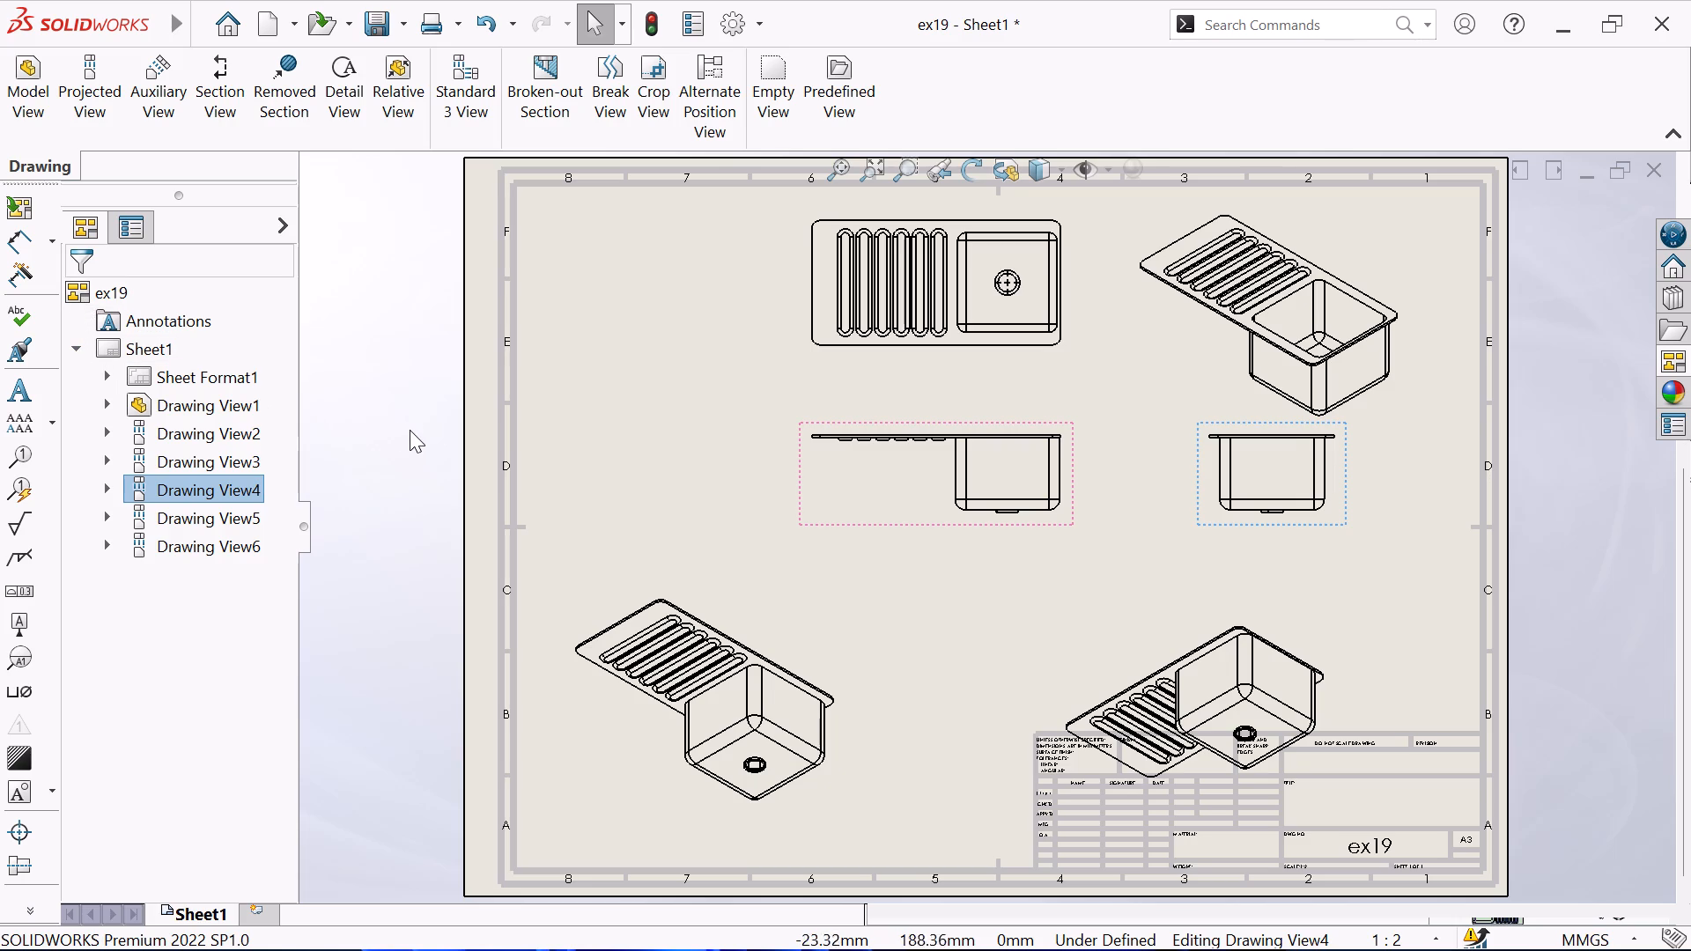
Save the drawing together with its modified part, adding "drafting" to the drawing's ex19 file name in the internship folder.
key(ctrl+s)
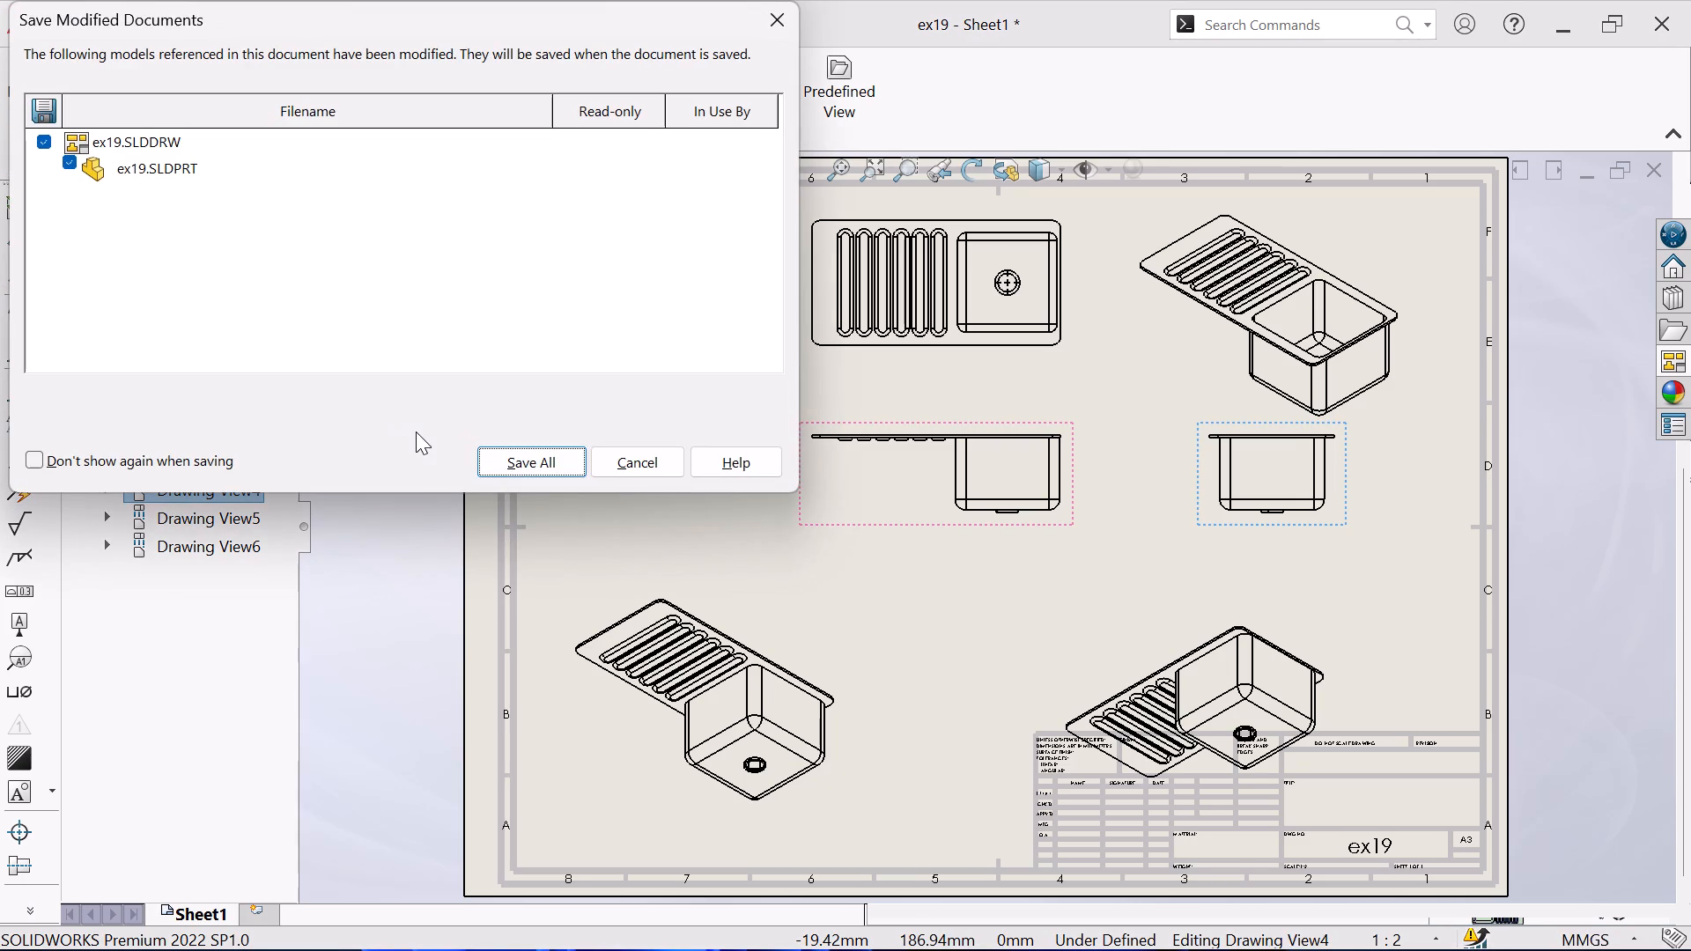
click(509, 468)
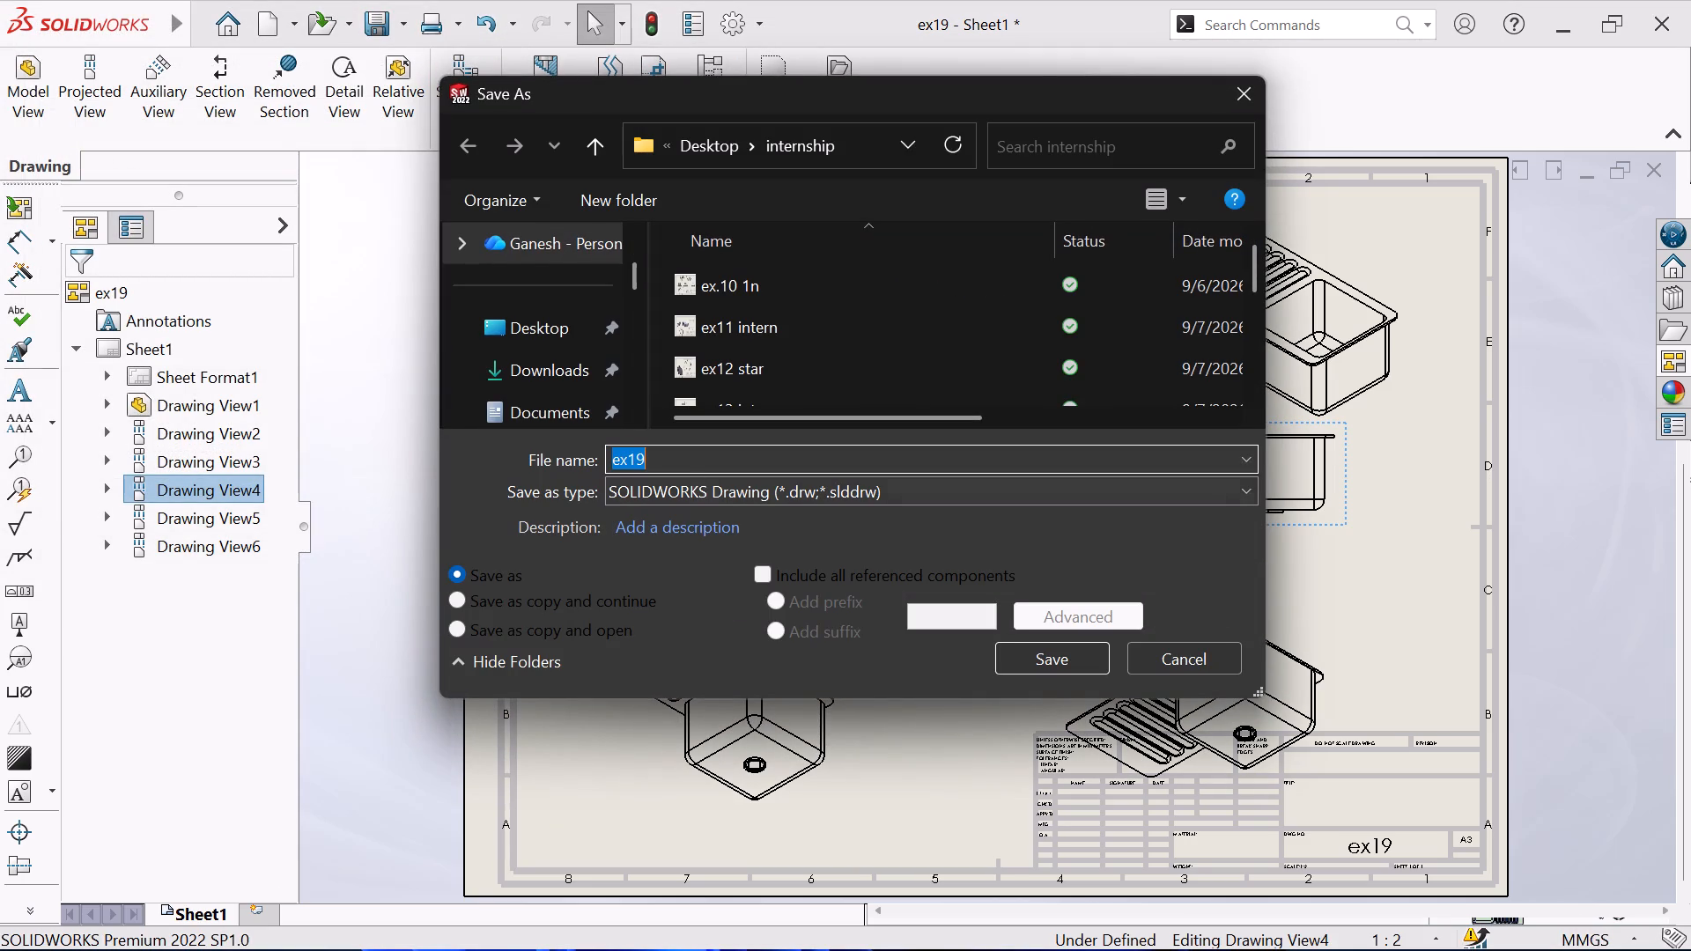
click(698, 463)
text(drafting)
key(Return)
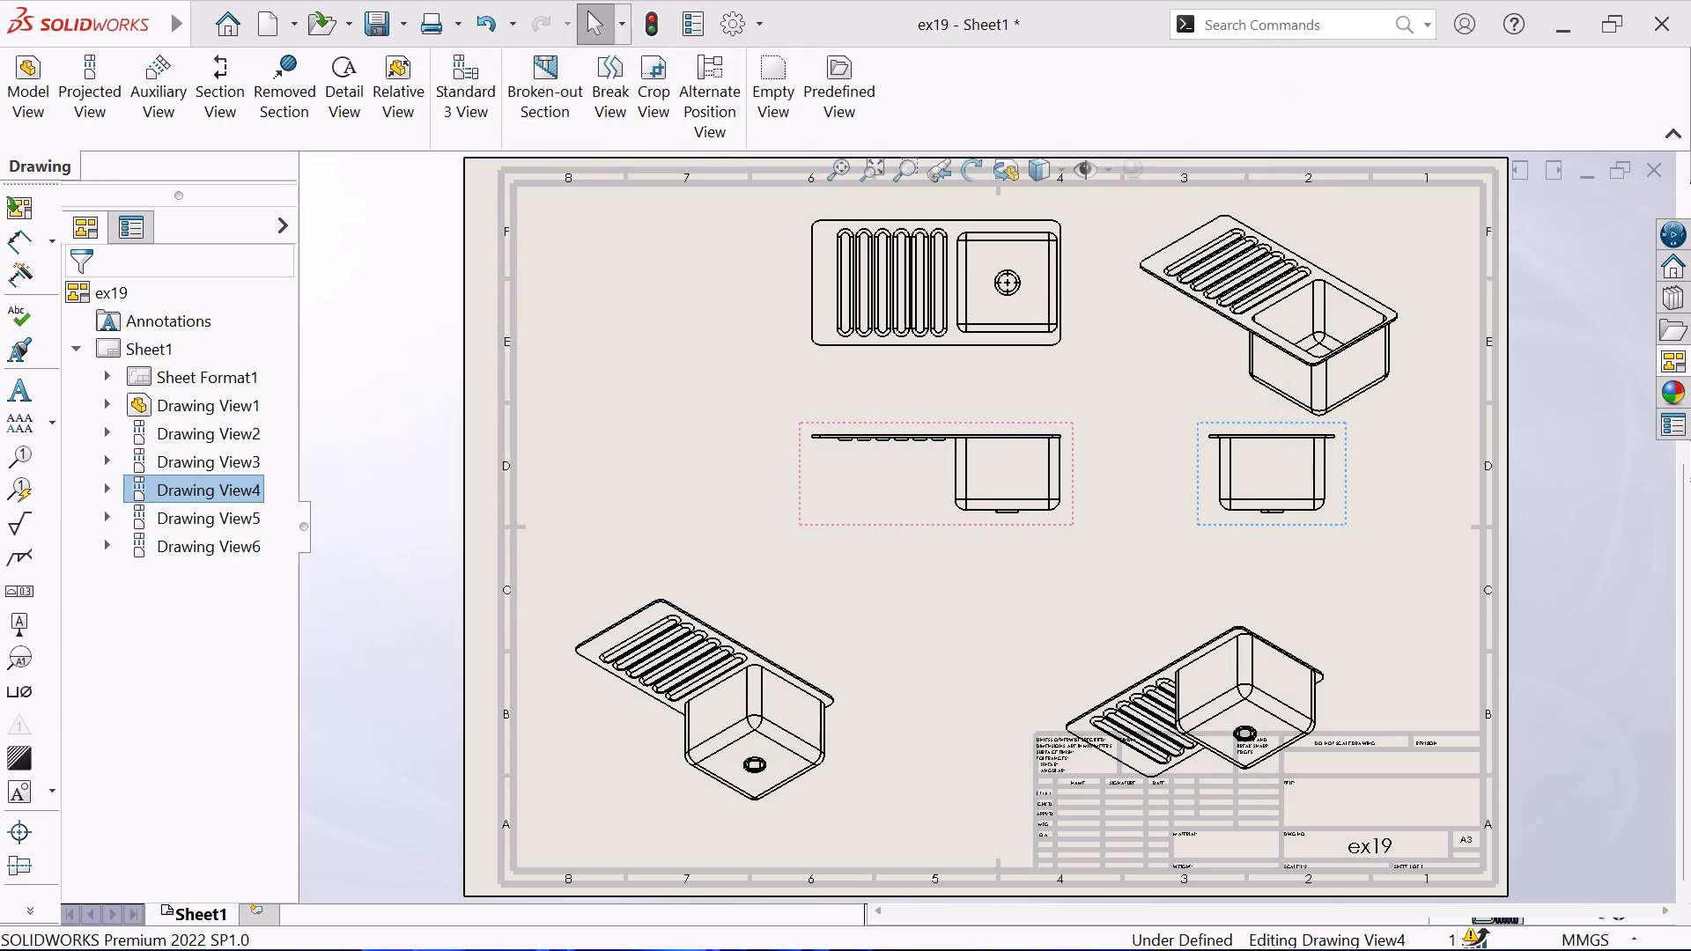
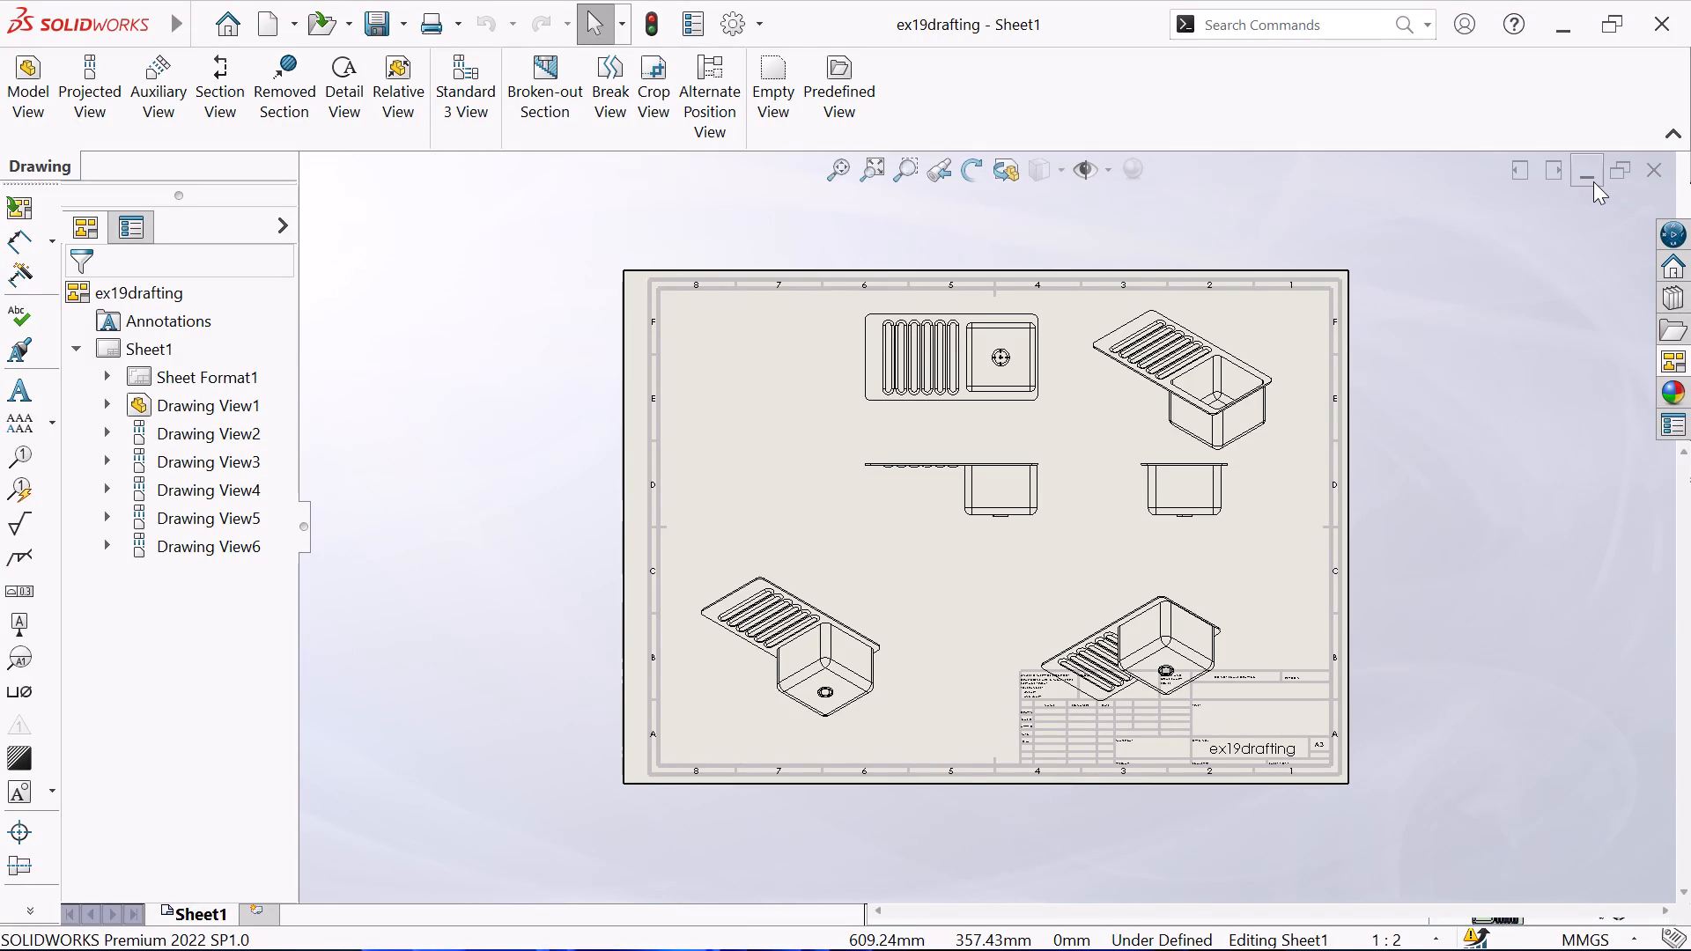
Close the ex19drafting drawing to return to the ex19 sink part.
click(1654, 159)
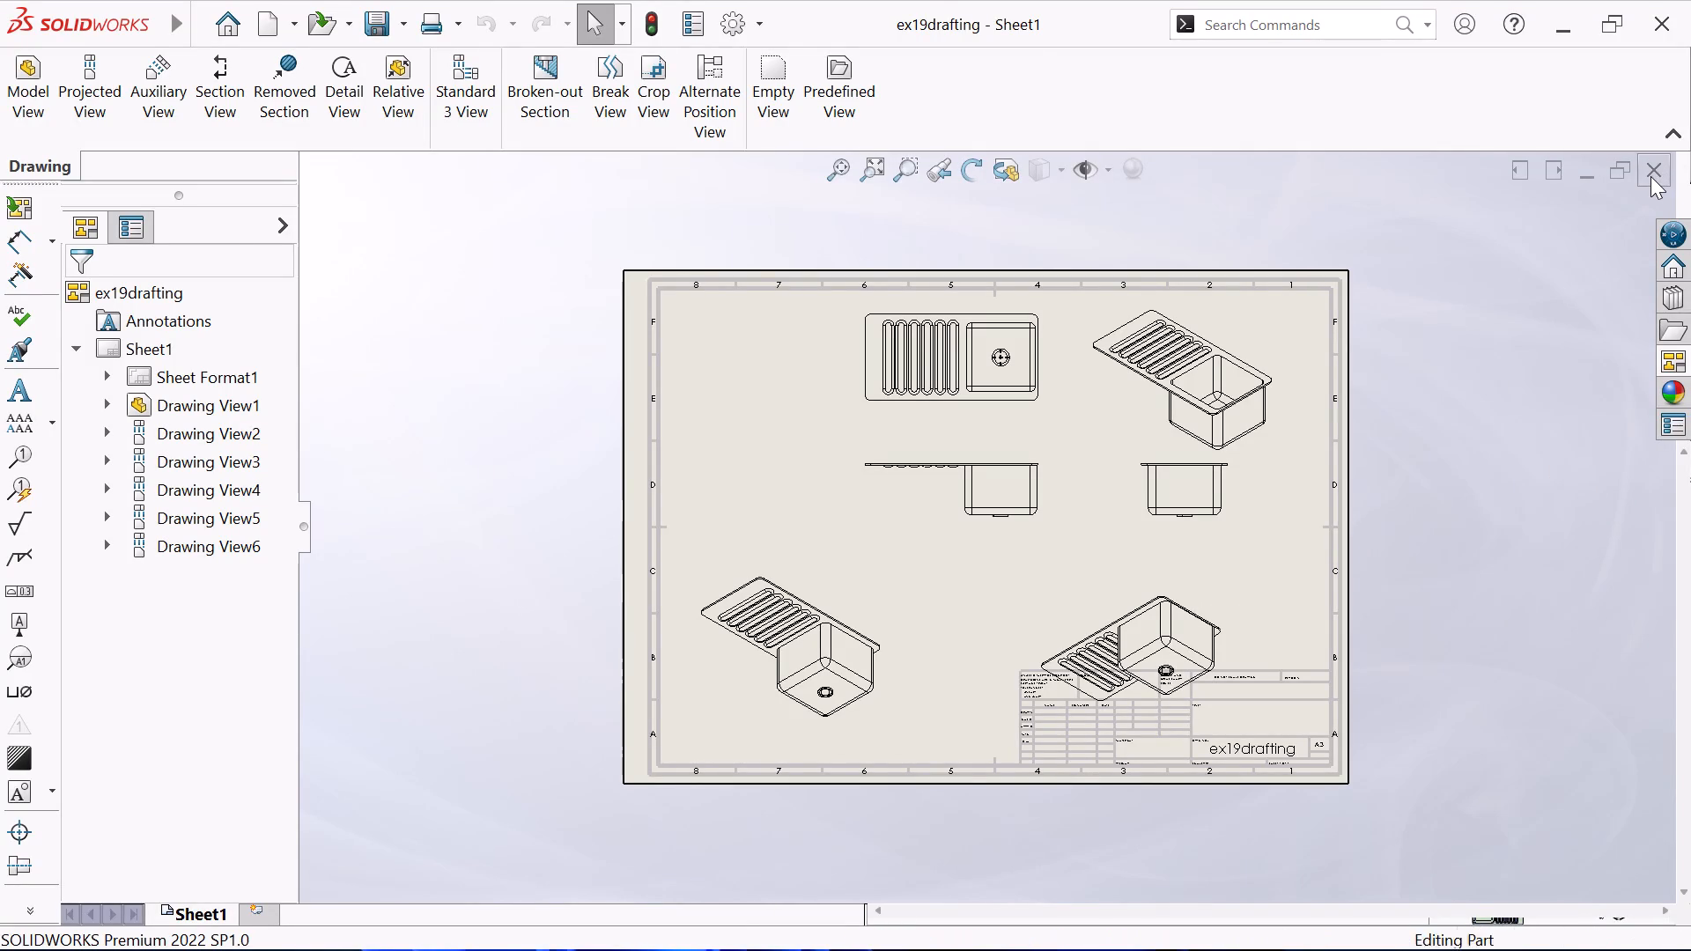
Save the ex19 sink part again under its existing name.
scroll(1104, 449, up, 2)
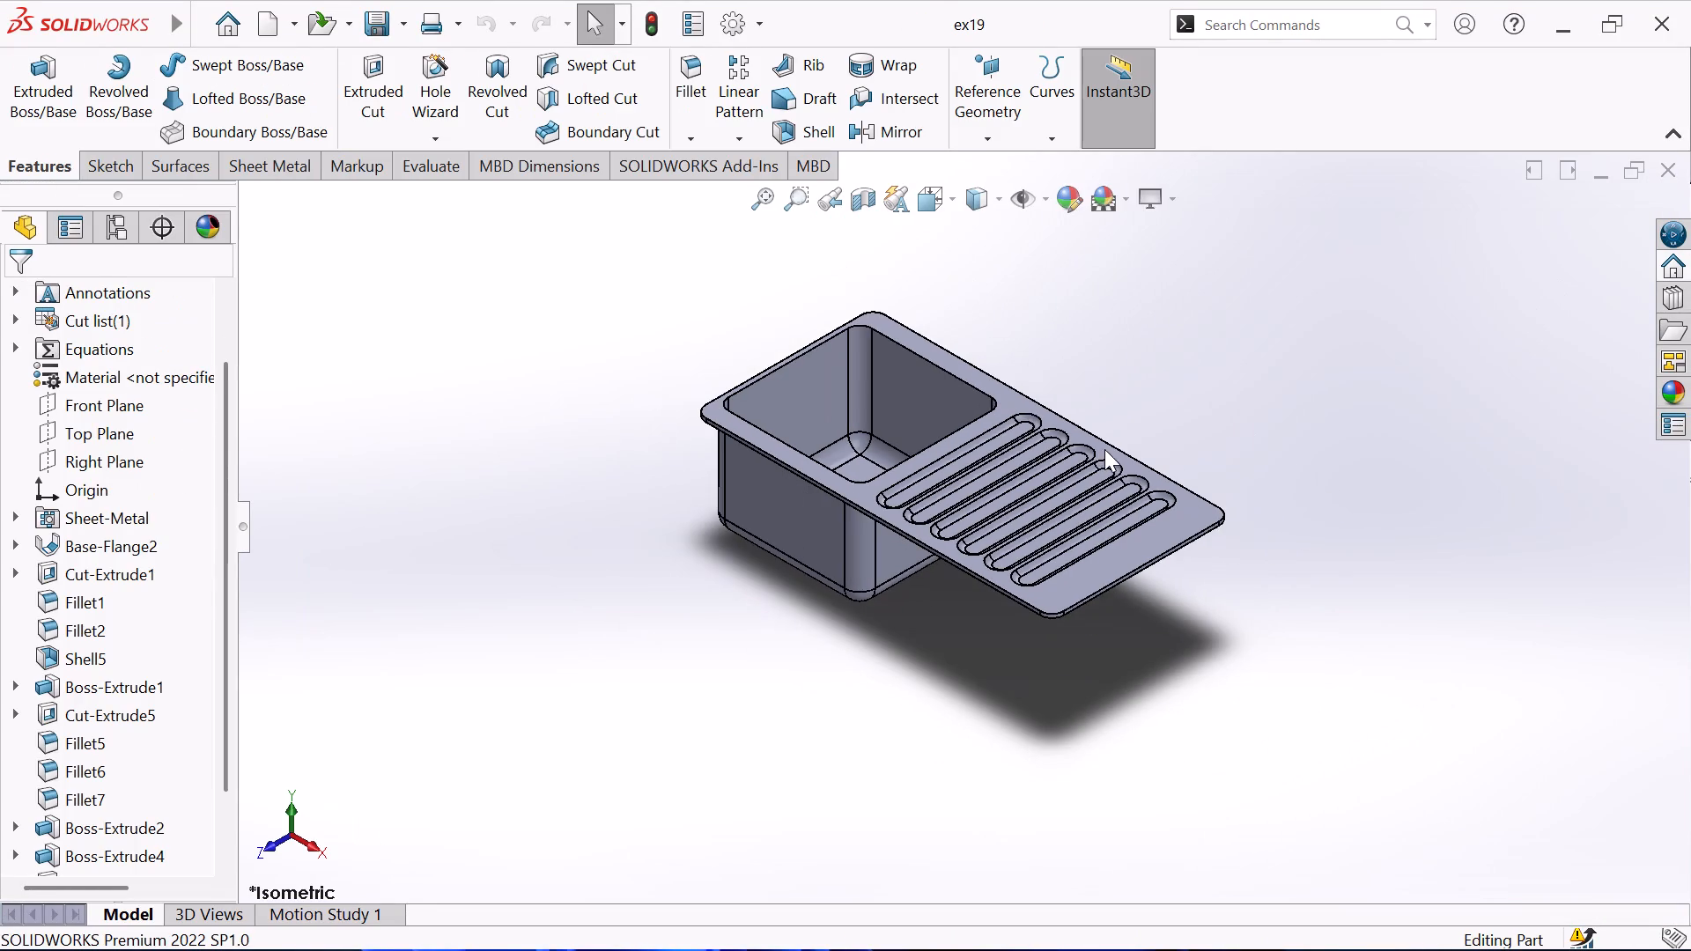
middle_drag(1025, 411, 1296, 491)
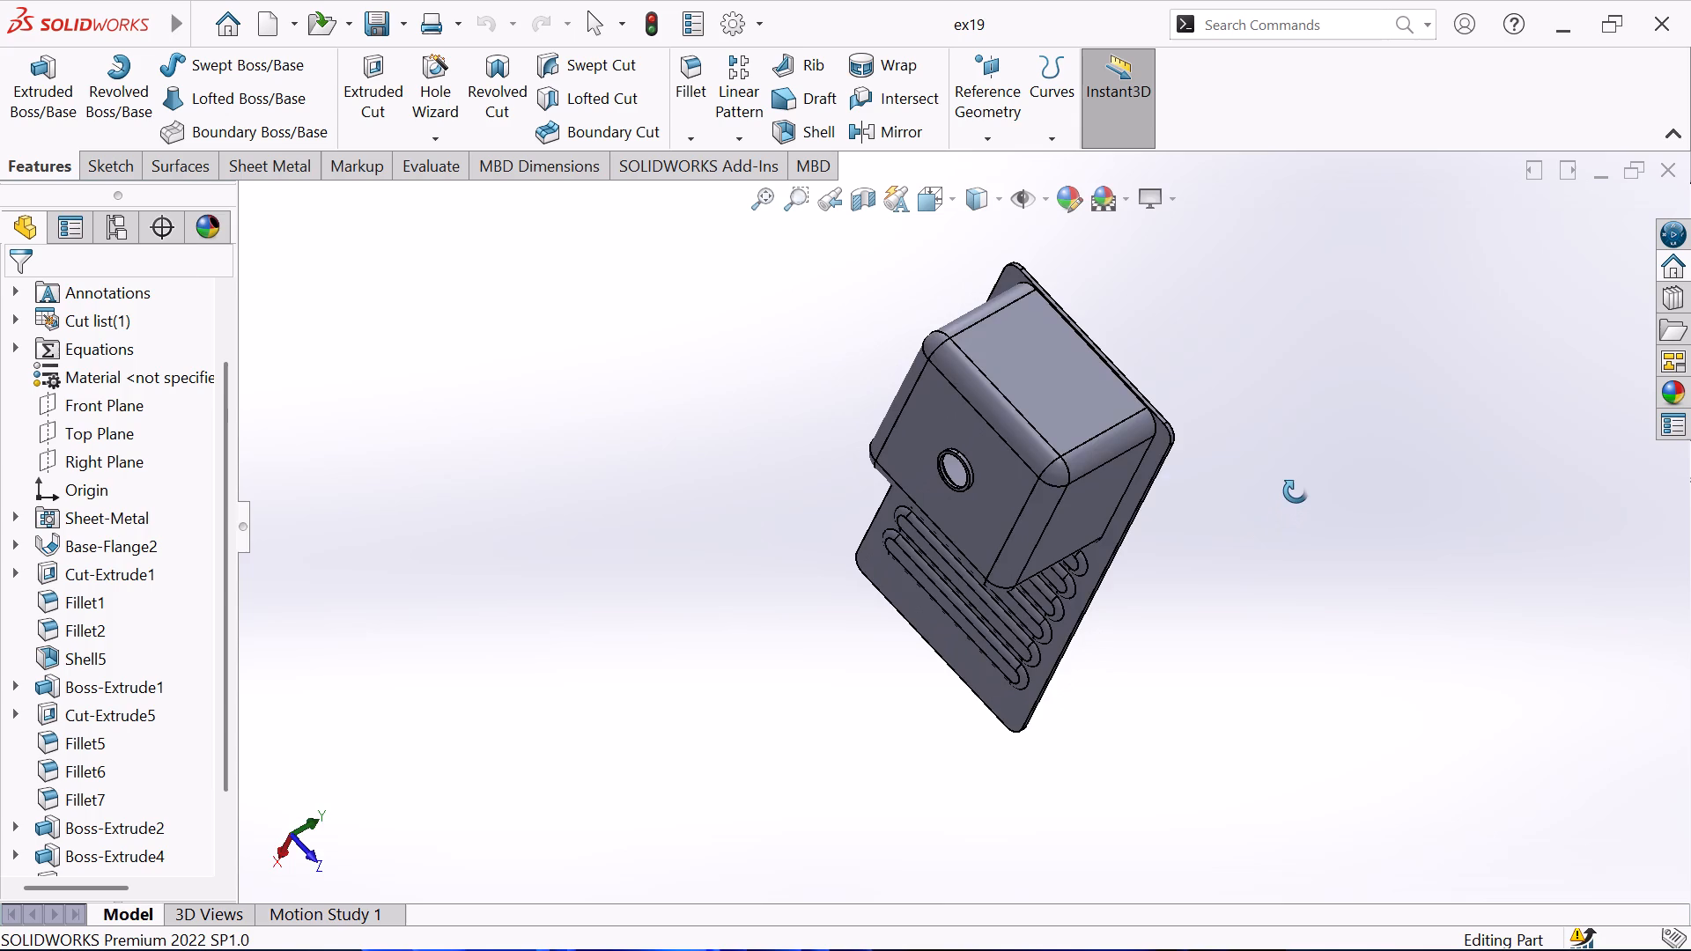
middle_drag(1296, 491, 250, 655)
scroll(772, 634, up, 2)
middle_drag(1105, 418, 1295, 439)
scroll(1128, 543, down, 2)
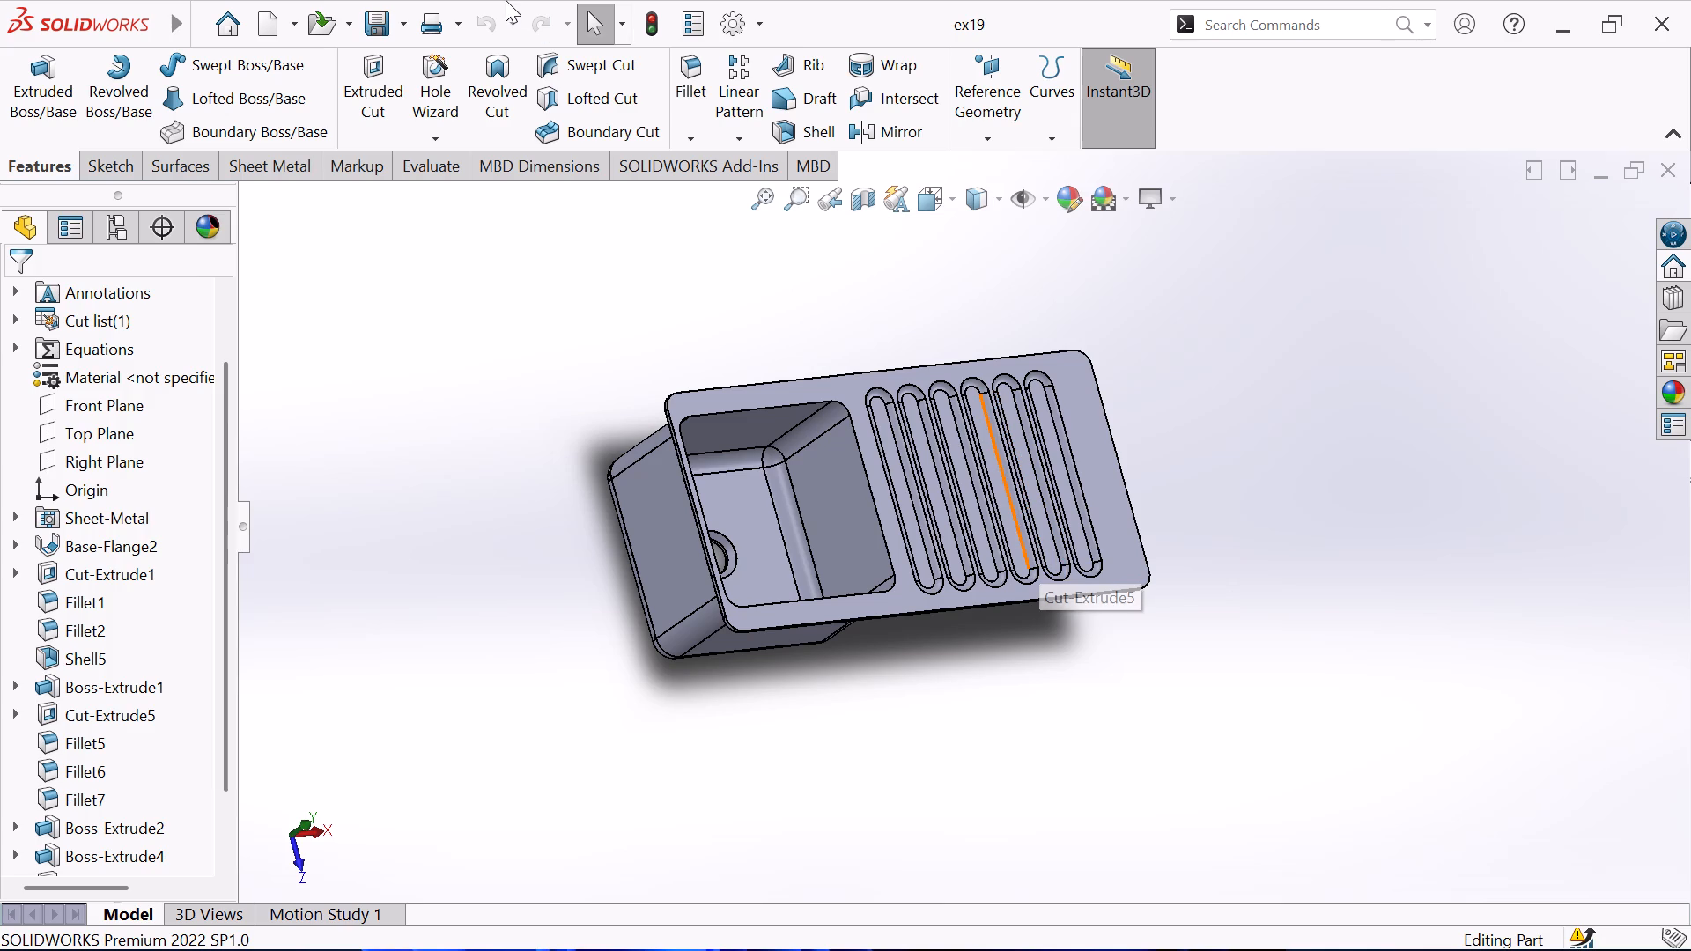
key(ctrl+s)
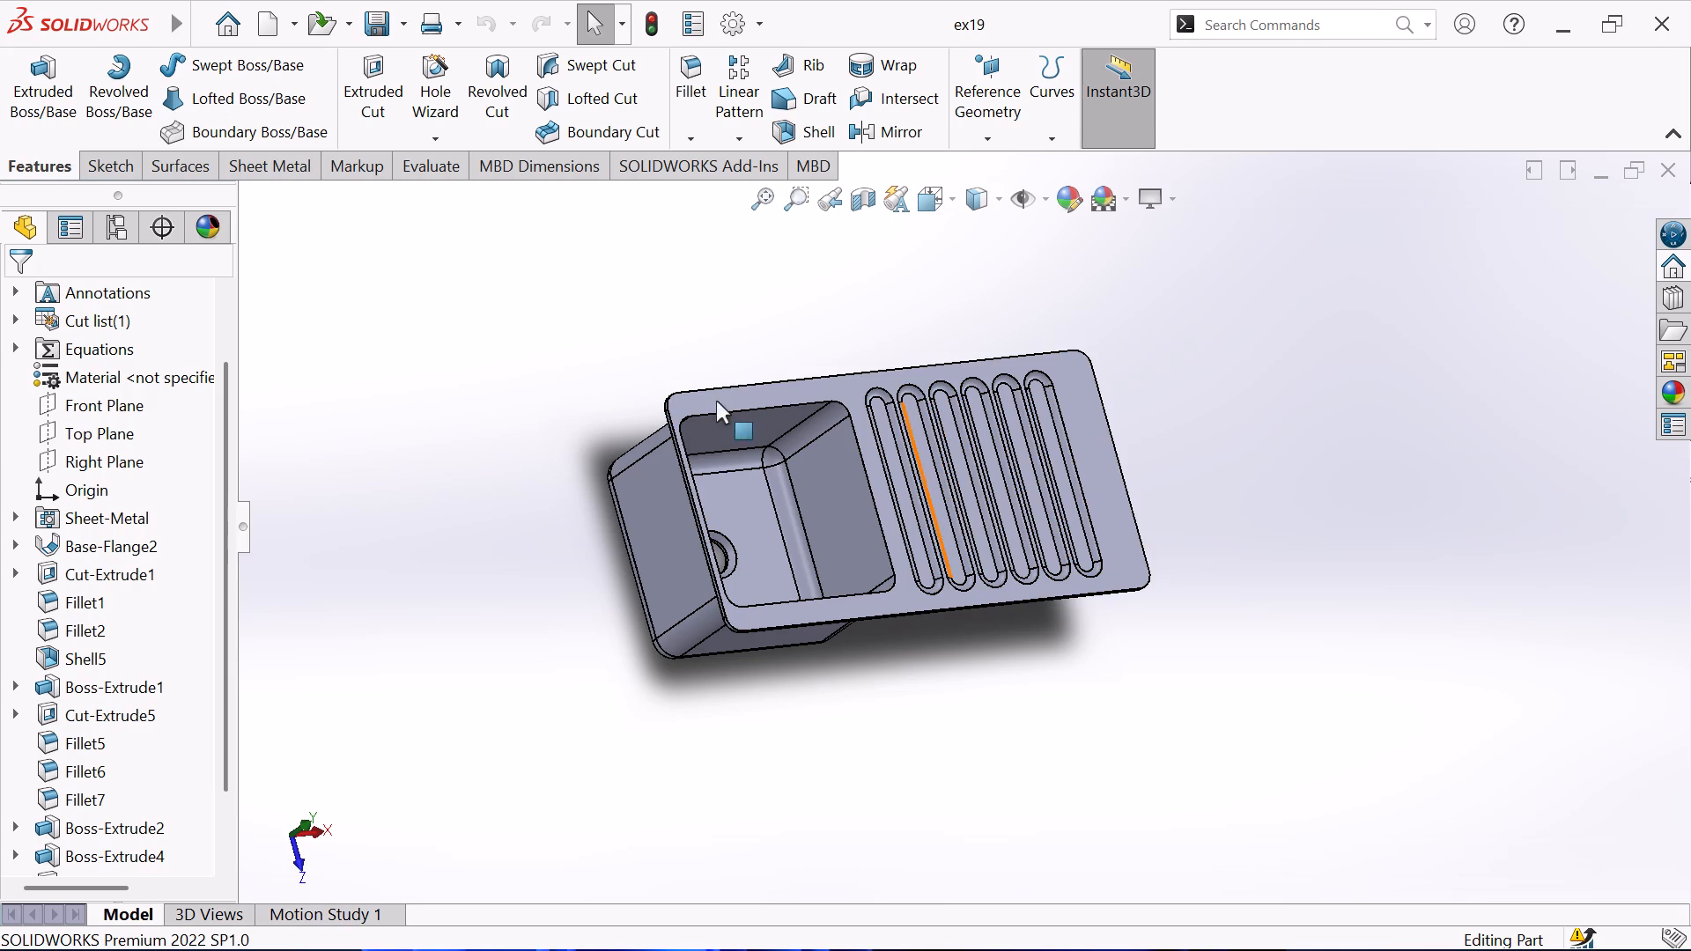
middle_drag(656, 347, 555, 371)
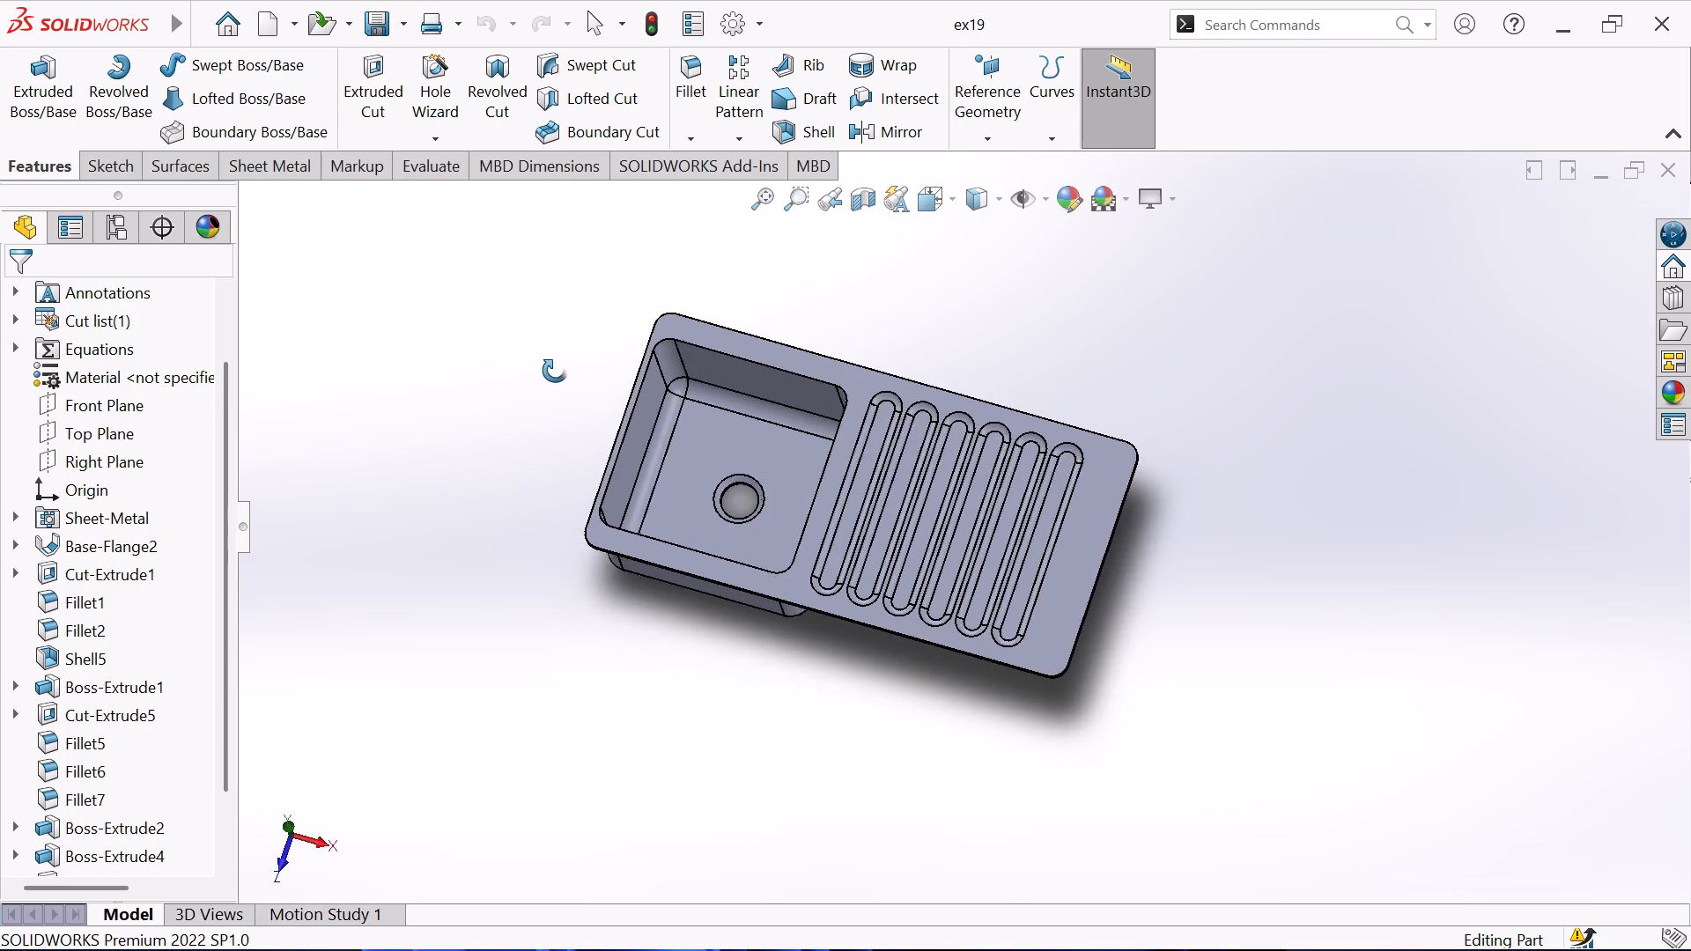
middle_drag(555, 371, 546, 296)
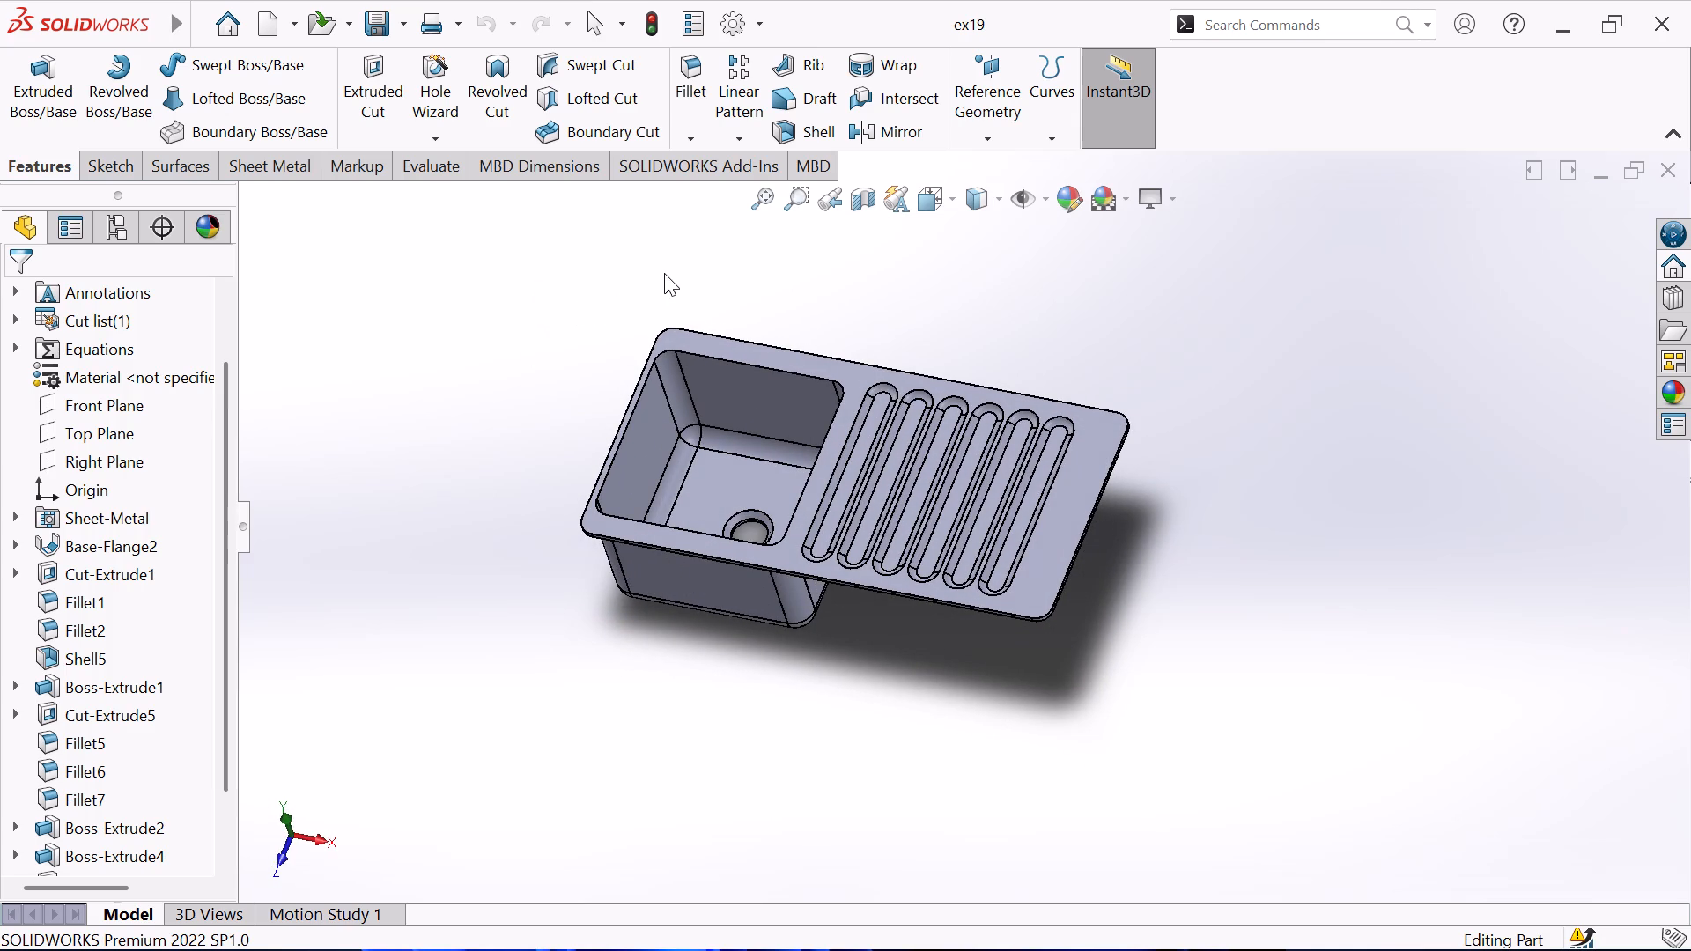